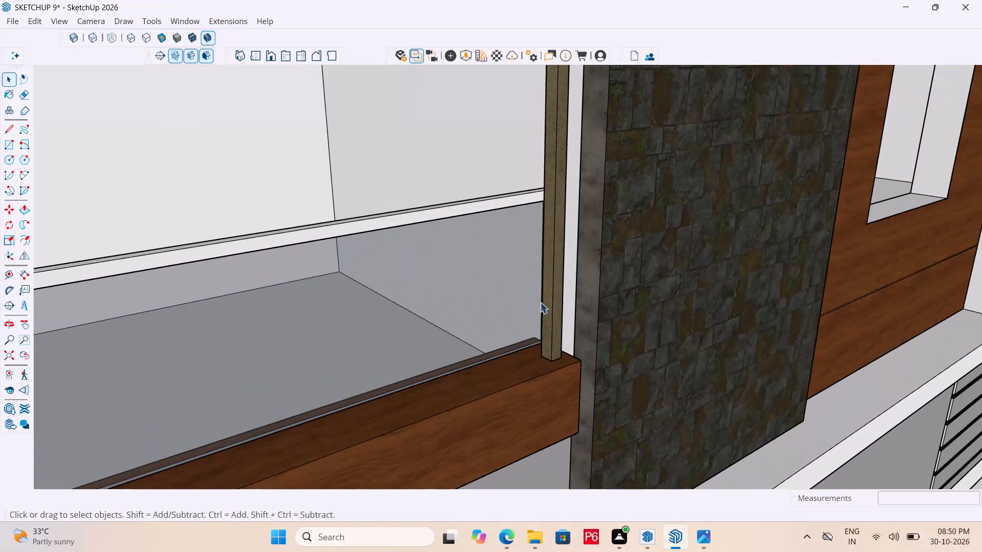
# Copy the vertical post 9' 8 9/16" along the wooden balcony ledge away from the stone column and divide the spacing by 9.
pyautogui.click(555, 318)
pyautogui.moveTo(572, 340); pyautogui.dragTo(558, 364, button='middle')
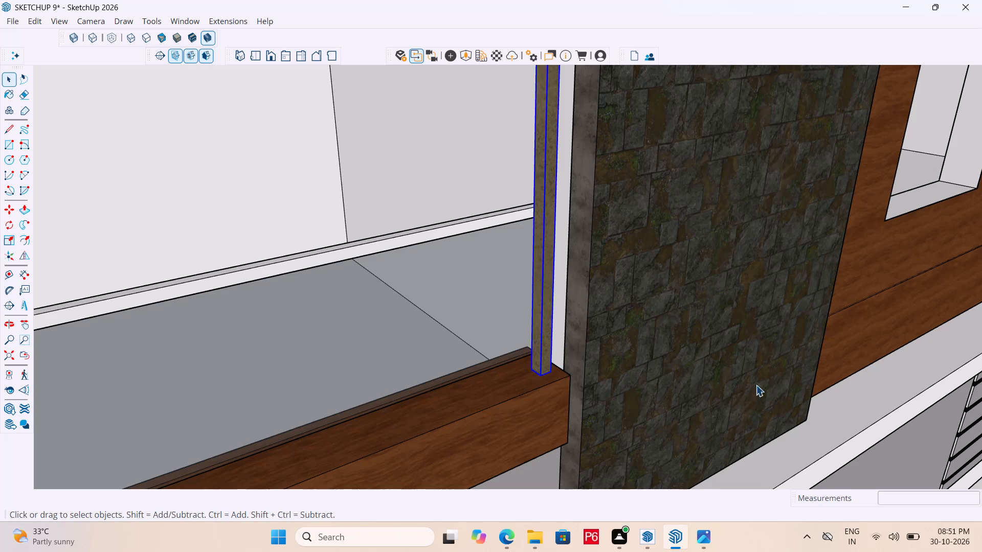
pyautogui.scroll(3, 519, 375)
pyautogui.press('m')
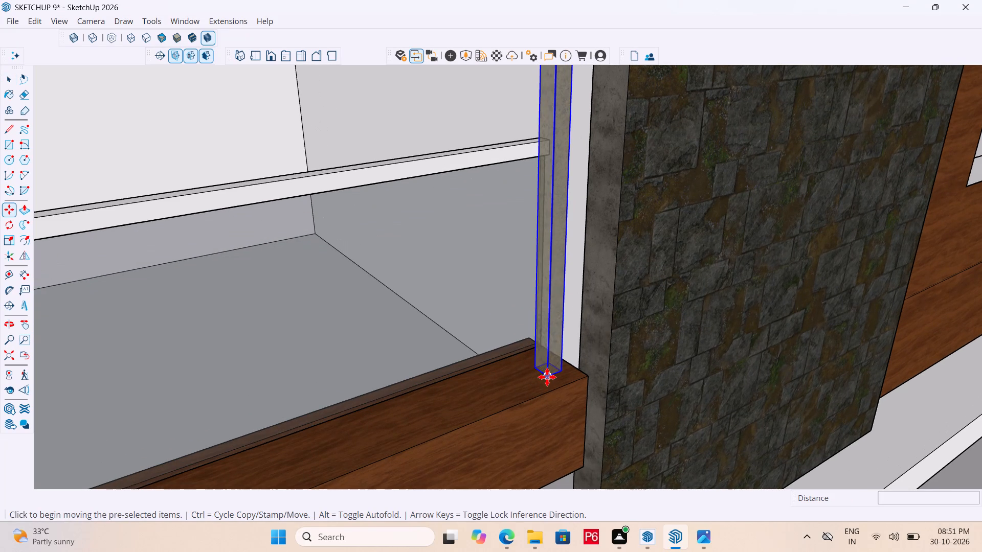
pyautogui.click(547, 377)
pyautogui.scroll(-10, 683, 313)
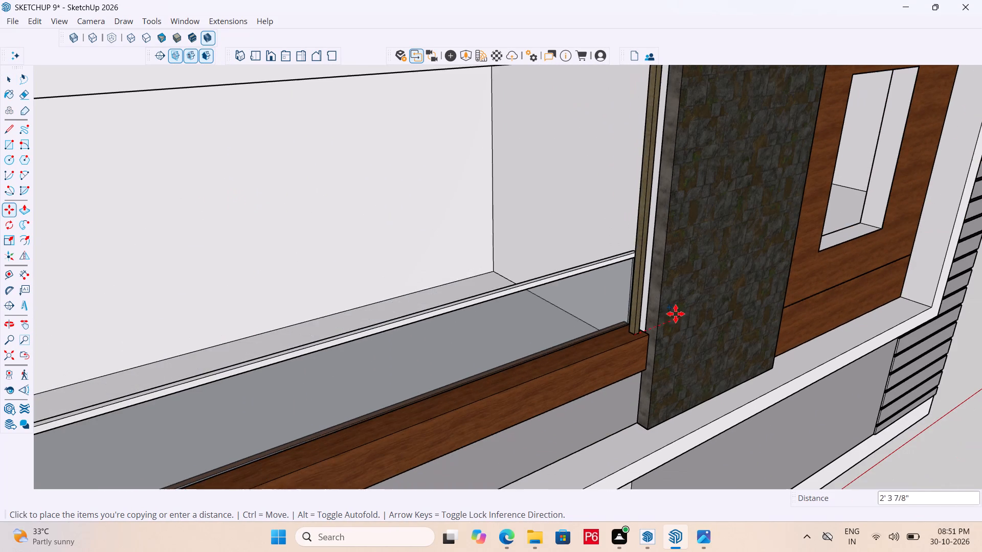
pyautogui.scroll(-1, 676, 314)
pyautogui.scroll(-4, 451, 392)
pyautogui.scroll(-3, 407, 417)
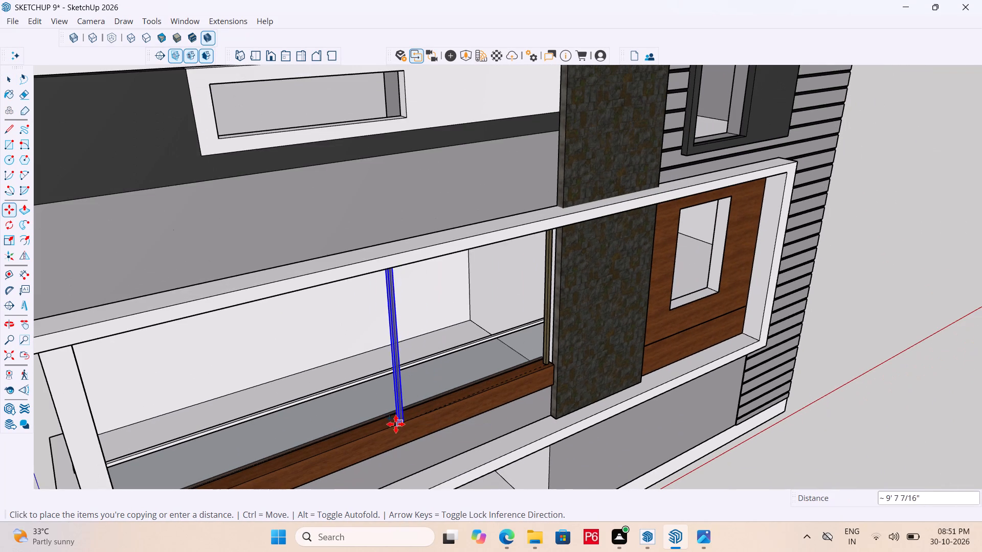
pyautogui.scroll(1, 395, 420)
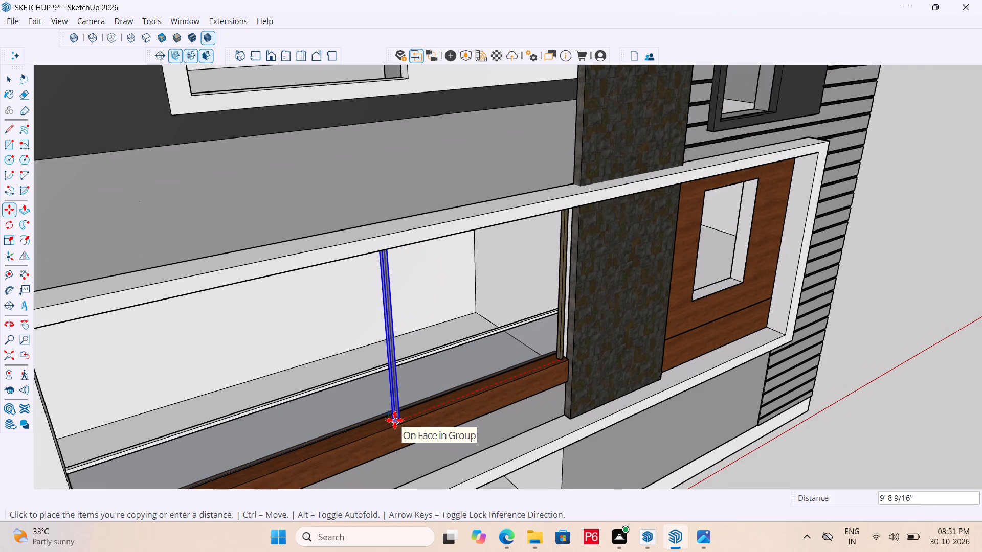
pyautogui.click(395, 420)
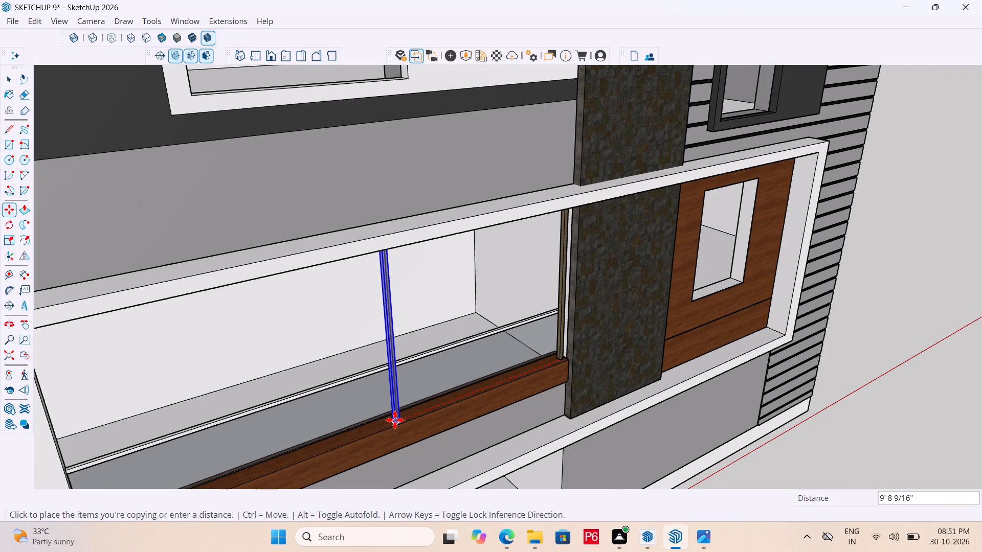
pyautogui.press('/')
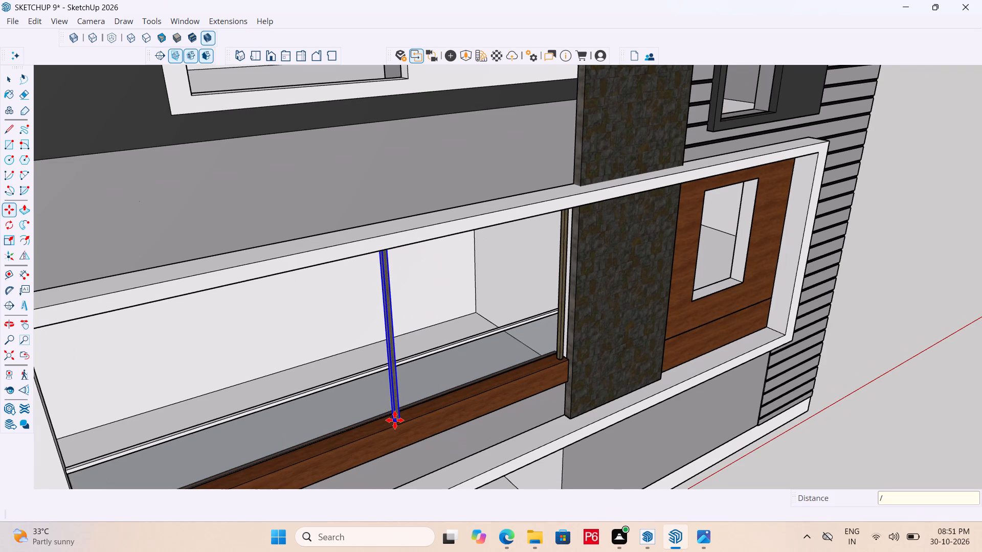
pyautogui.press('9')
pyautogui.press('Return')
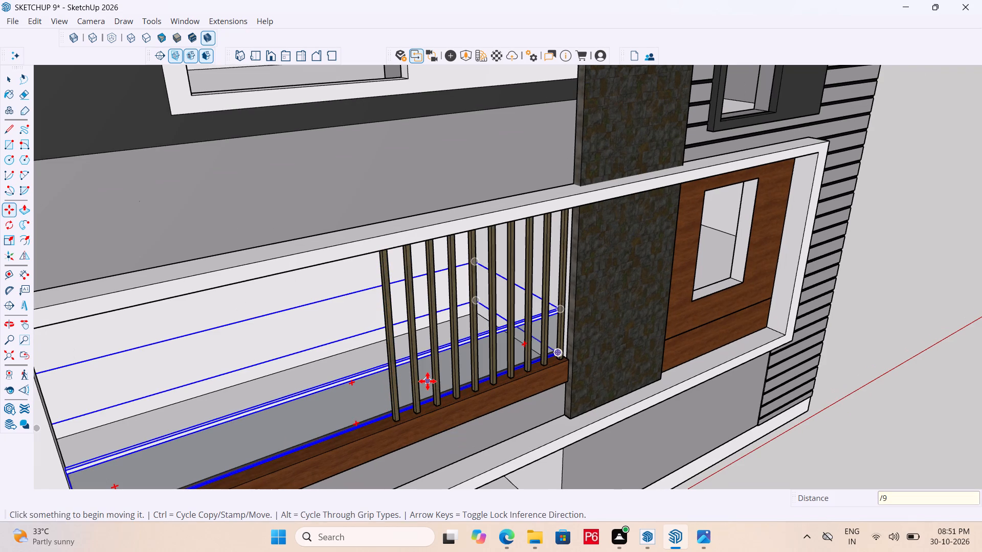
# Save the house model with the row of balcony posts.
pyautogui.hotkey('ctrl', 's')
pyautogui.hotkey('ctrl', 's')
pyautogui.hotkey('ctrl', 's')
pyautogui.hotkey('ctrl', 's')
pyautogui.scroll(-6, 394, 331)
pyautogui.press('space')
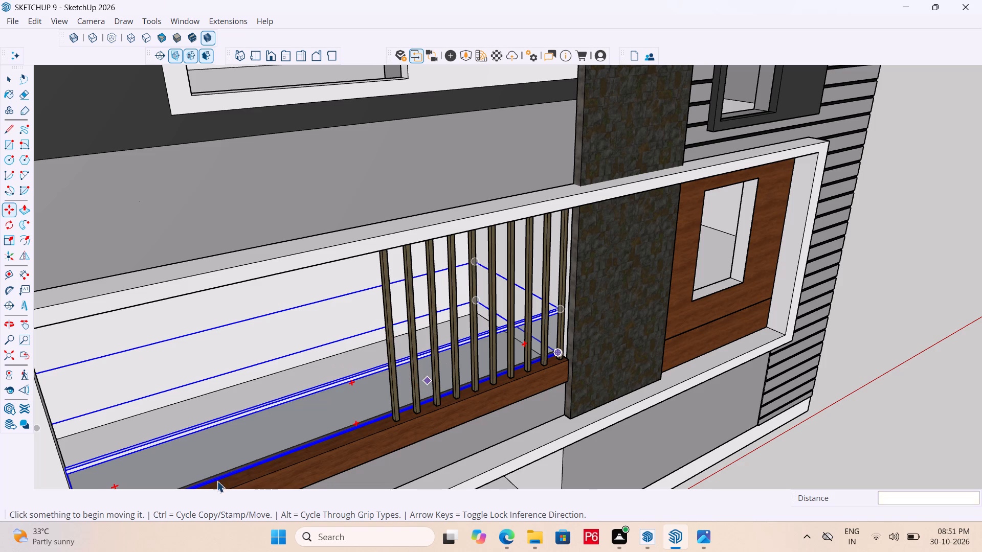
pyautogui.scroll(-7, 537, 233)
pyautogui.moveTo(507, 334); pyautogui.dragTo(508, 193, button='middle')
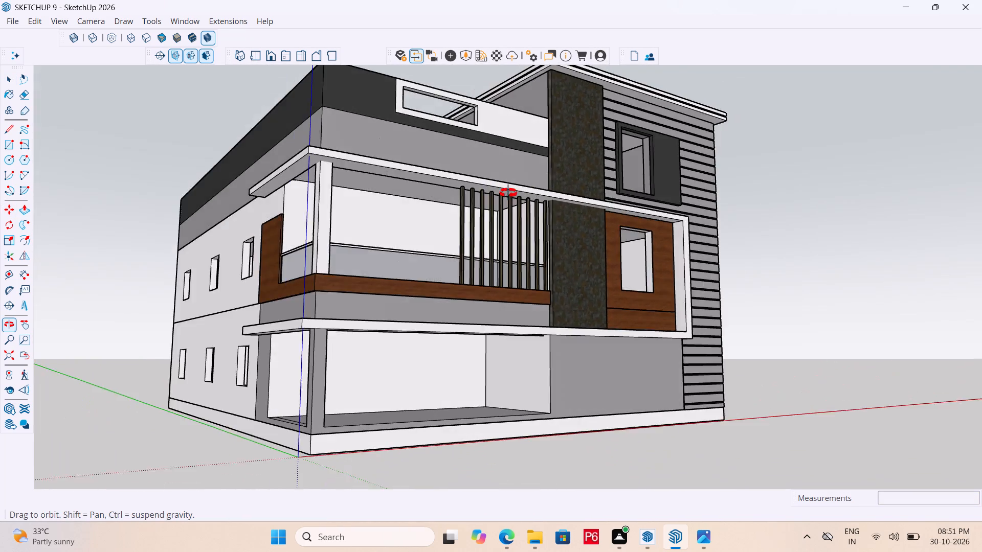
pyautogui.moveTo(508, 193); pyautogui.dragTo(466, 273, button='middle')
pyautogui.hotkey('ctrl', 's')
pyautogui.hotkey('ctrl', 's')
pyautogui.hotkey('ctrl', 's')
pyautogui.hotkey('ctrl', 's')
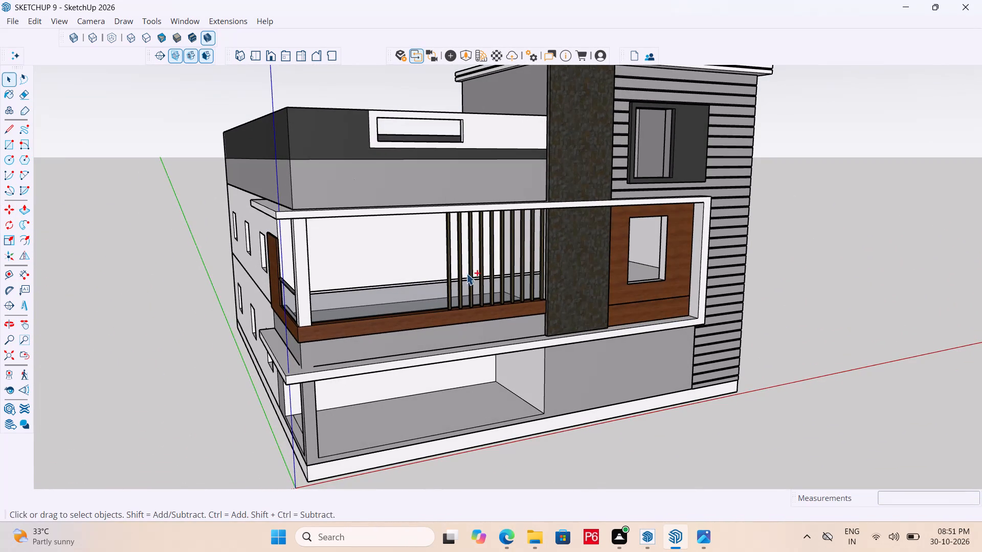
pyautogui.hotkey('ctrl', 's')
pyautogui.hotkey('ctrl', 's')
pyautogui.hotkey('ctrl', 's')
pyautogui.hotkey('ctrl', 's')
pyautogui.hotkey('ctrl', 's')
pyautogui.hotkey('ctrl', 's')
# Place the model window beside the reference elevation photo, giving the model about two thirds of the screen width.
pyautogui.click(707, 540)
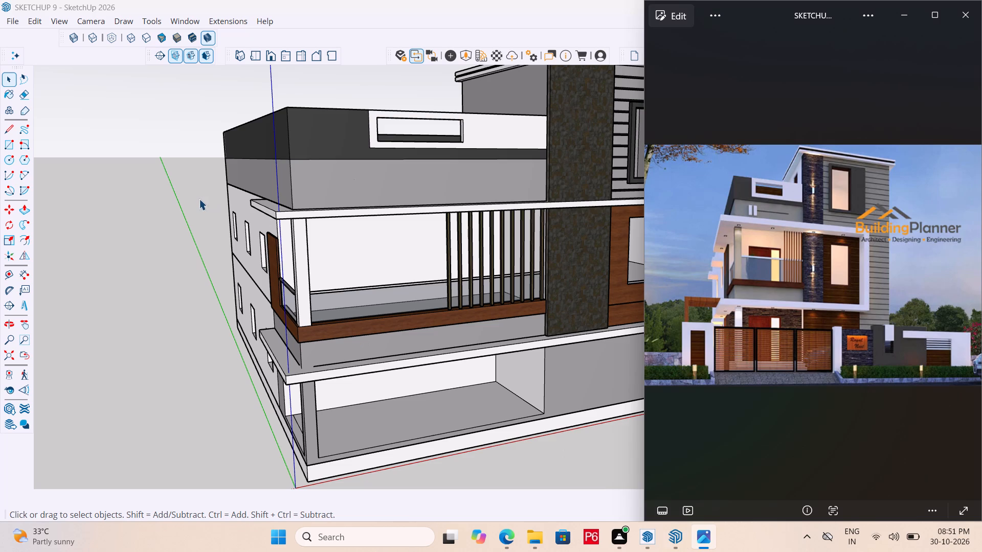
pyautogui.click(199, 199)
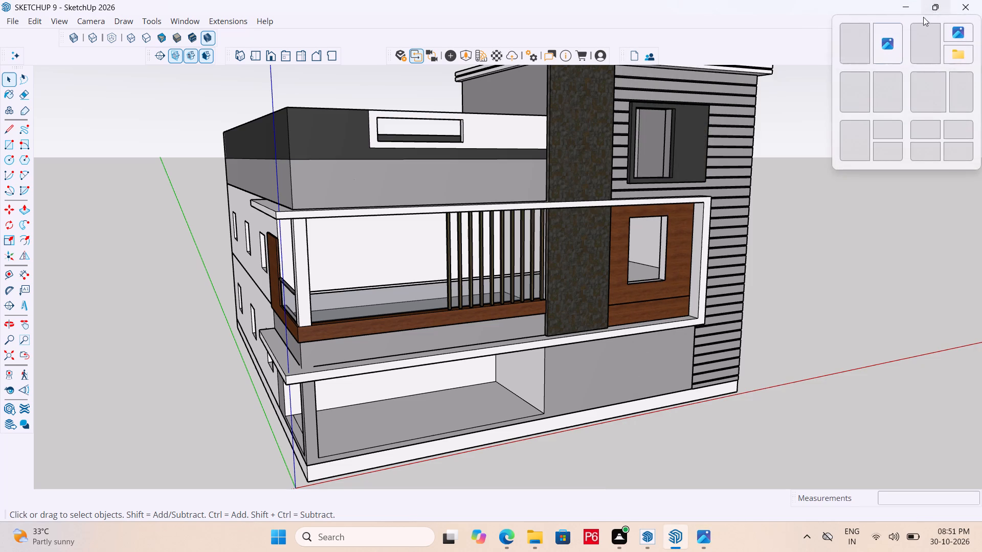
pyautogui.click(886, 32)
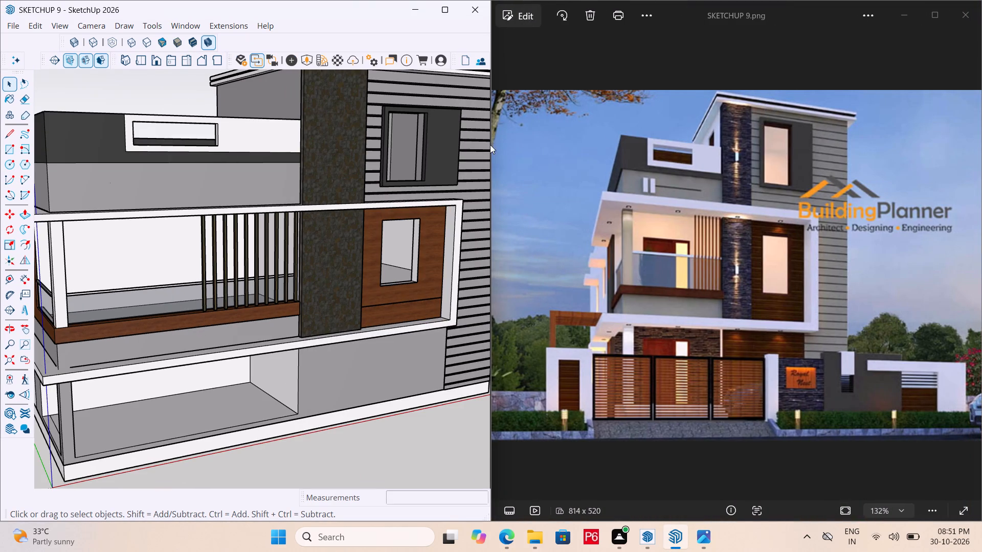
pyautogui.moveTo(491, 146); pyautogui.dragTo(883, 150)
pyautogui.click(883, 150)
pyautogui.moveTo(511, 452); pyautogui.dragTo(514, 445)
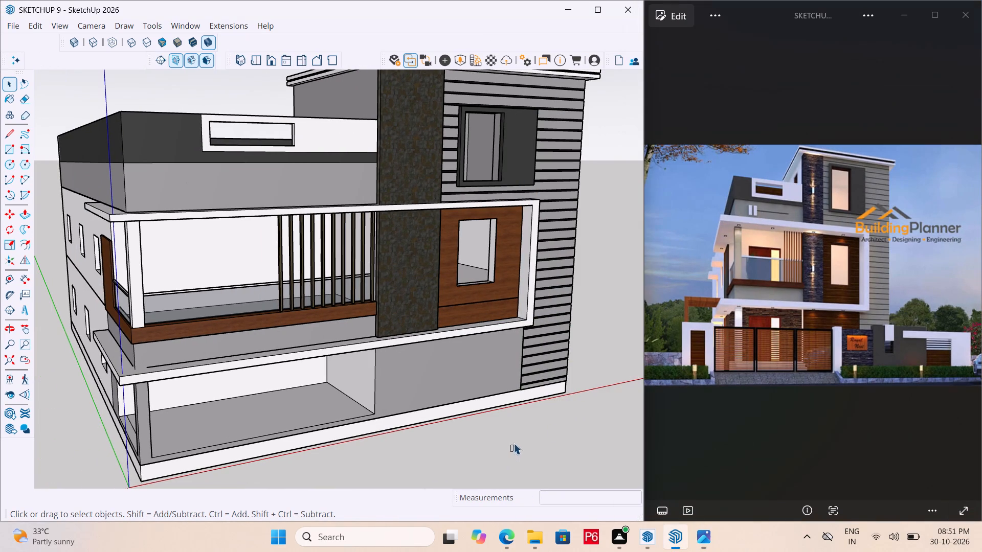
# Save the house model again.
pyautogui.hotkey('ctrl', 's')
pyautogui.hotkey('ctrl', 's')
pyautogui.hotkey('ctrl', 's')
pyautogui.hotkey('ctrl', 's')
pyautogui.hotkey('ctrl', 's')
# Draw an upright rectangle about 11 7/8" by 2' 7/8" on the grey front wall band below the dark parapet, near the corner.
pyautogui.scroll(-5, 432, 303)
pyautogui.moveTo(410, 268); pyautogui.dragTo(388, 288, button='middle')
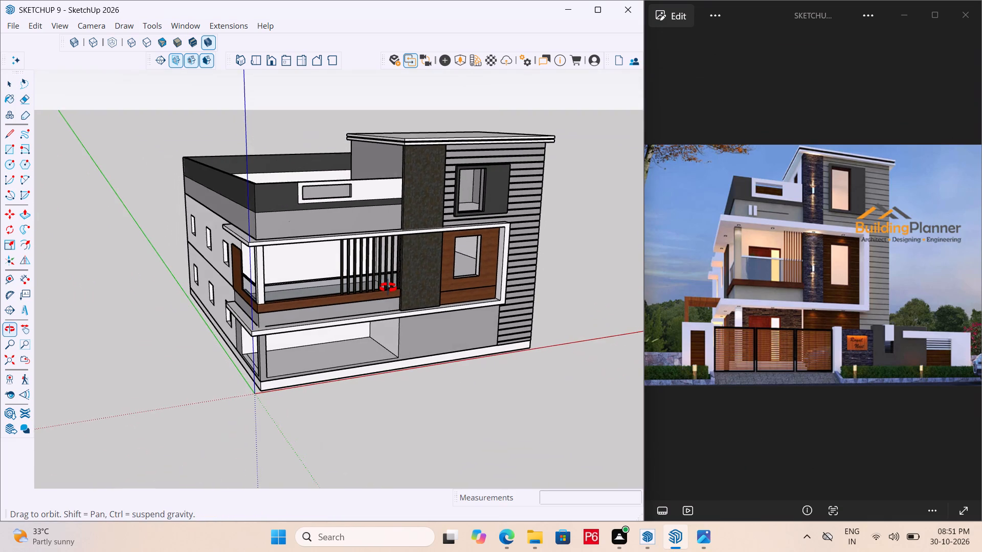
pyautogui.moveTo(388, 288); pyautogui.dragTo(387, 290, button='middle')
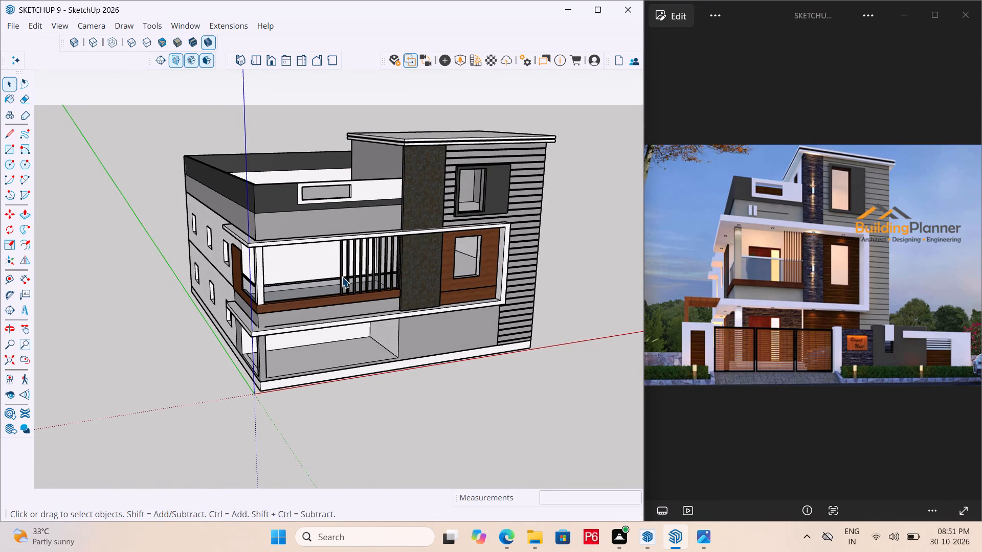
pyautogui.scroll(4, 300, 224)
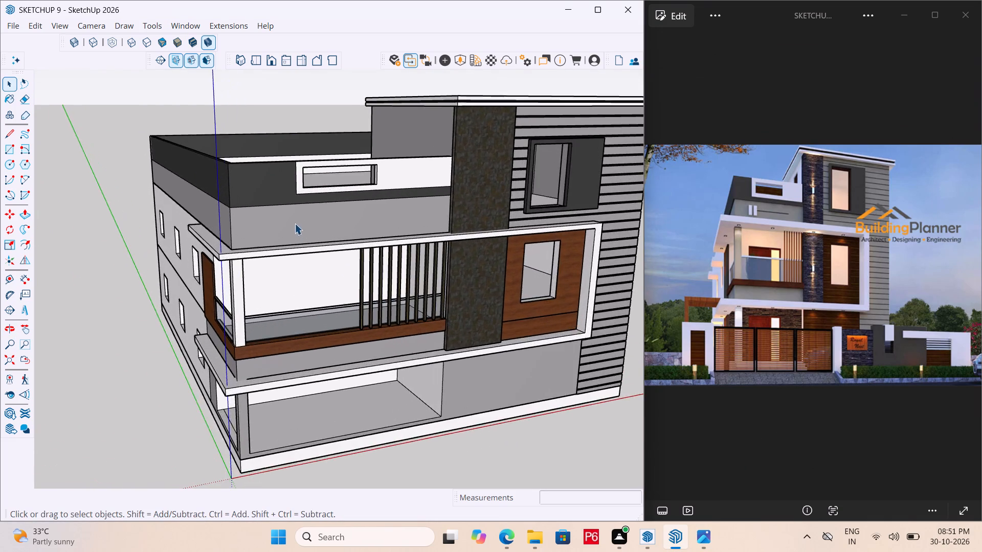
pyautogui.scroll(7, 268, 221)
pyautogui.press('r')
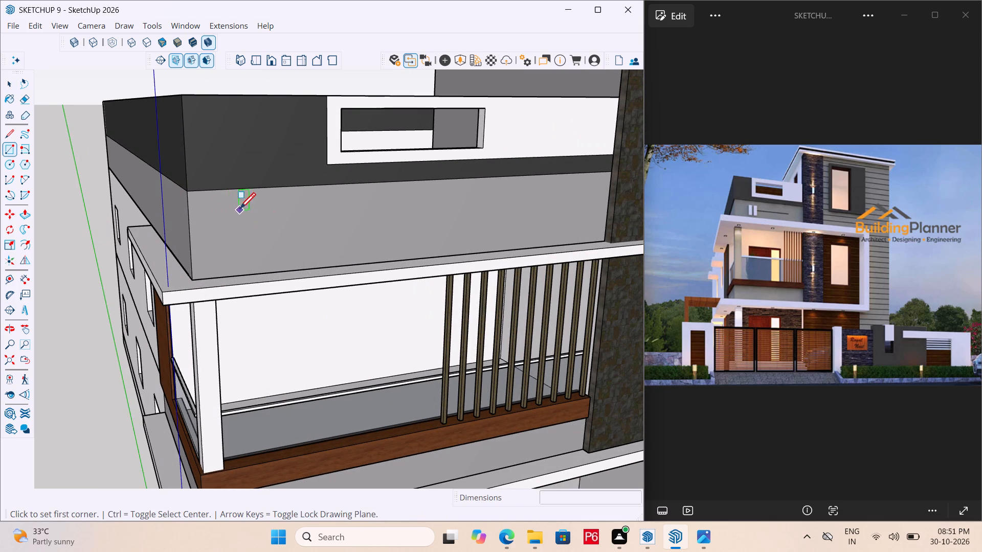
pyautogui.moveTo(254, 217); pyautogui.dragTo(258, 222, button='middle')
pyautogui.scroll(1, 254, 217)
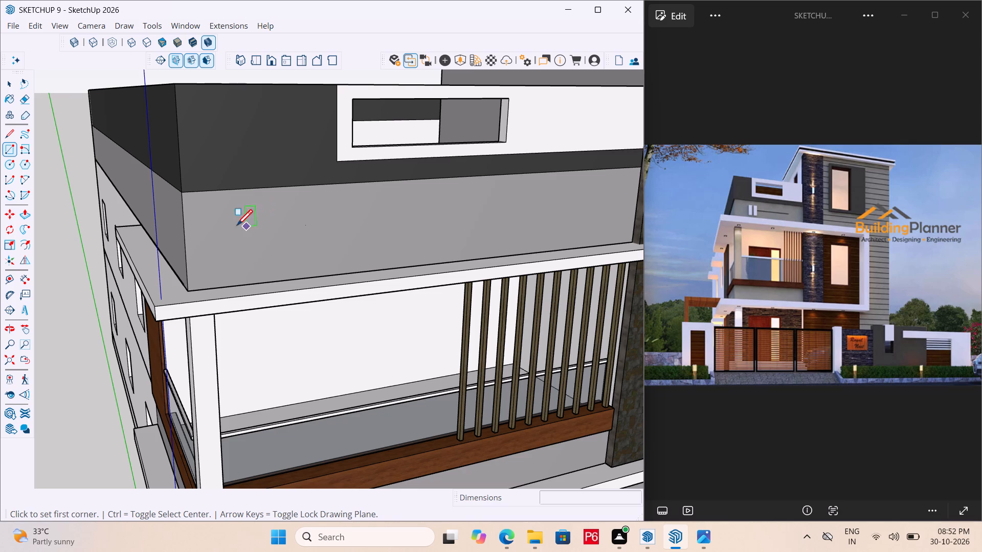
pyautogui.scroll(-4, 176, 265)
pyautogui.scroll(4, 217, 259)
pyautogui.scroll(-1, 217, 240)
pyautogui.moveTo(218, 240); pyautogui.dragTo(328, 209, button='middle')
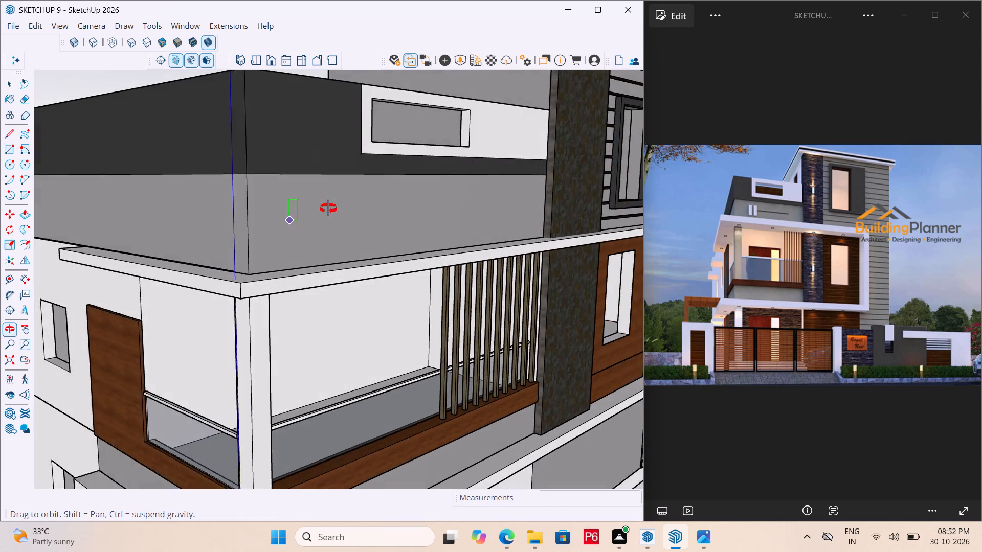
pyautogui.moveTo(328, 209); pyautogui.dragTo(217, 271, button='middle')
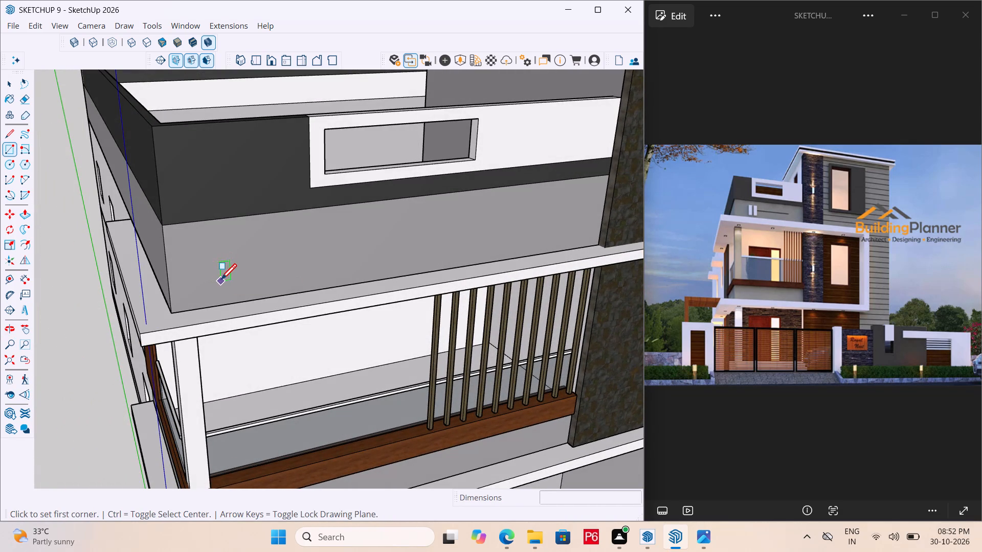
pyautogui.moveTo(215, 281); pyautogui.dragTo(219, 274)
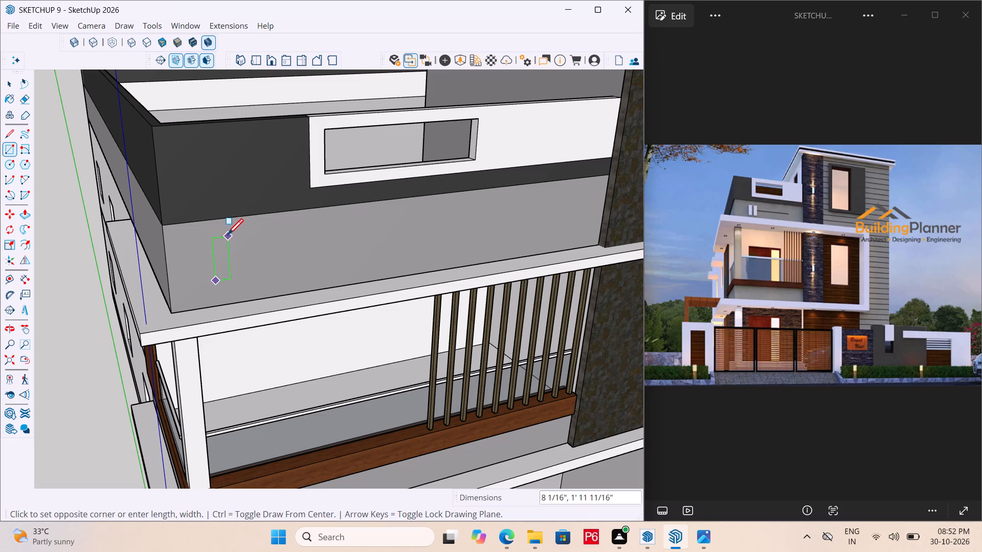
pyautogui.click(235, 233)
pyautogui.press('space')
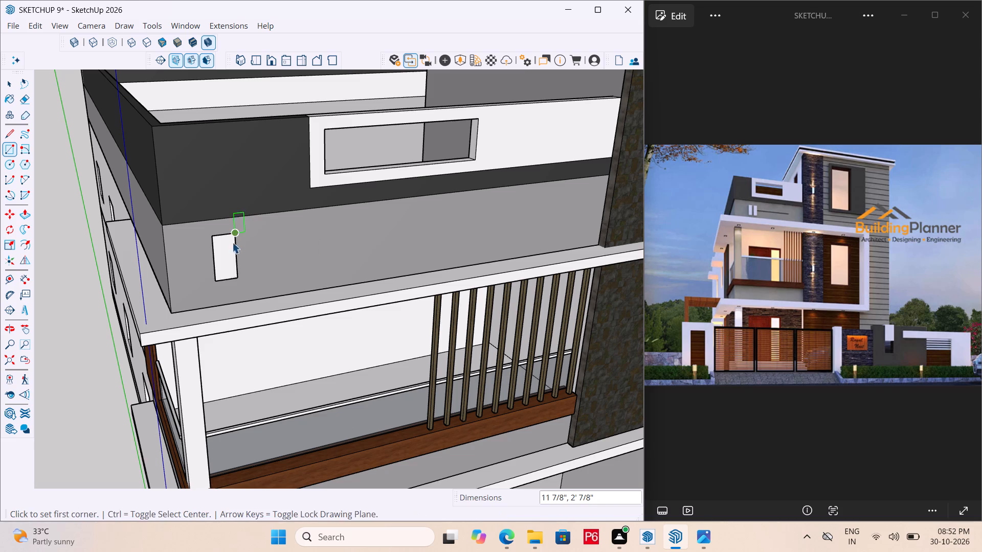
# Make the small rectangle on the grey wall band a group.
pyautogui.doubleClick(225, 256)
pyautogui.rightClick(225, 256)
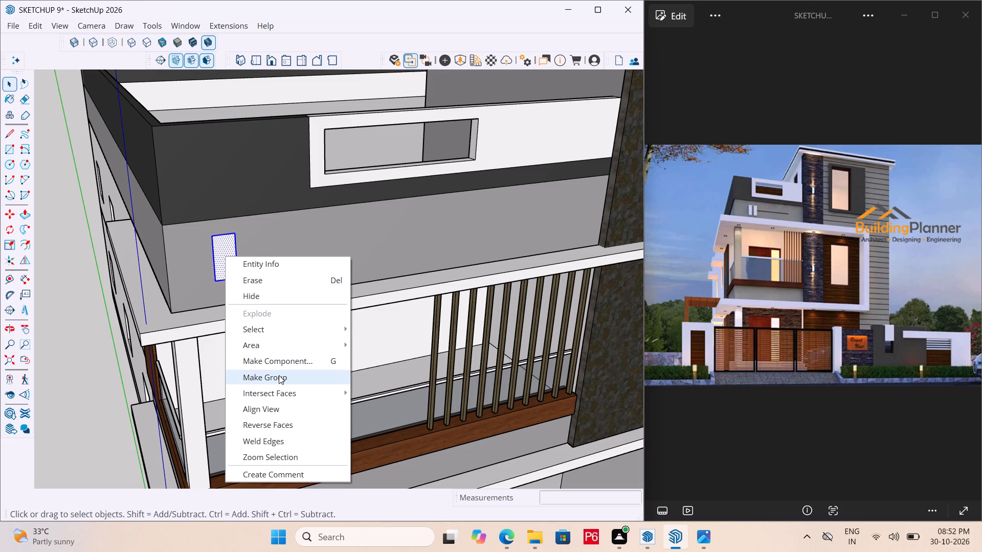
pyautogui.click(279, 375)
# Open the new group and Push/Pull its rectangle 3" out from the wall.
pyautogui.doubleClick(220, 261)
pyautogui.click(226, 250)
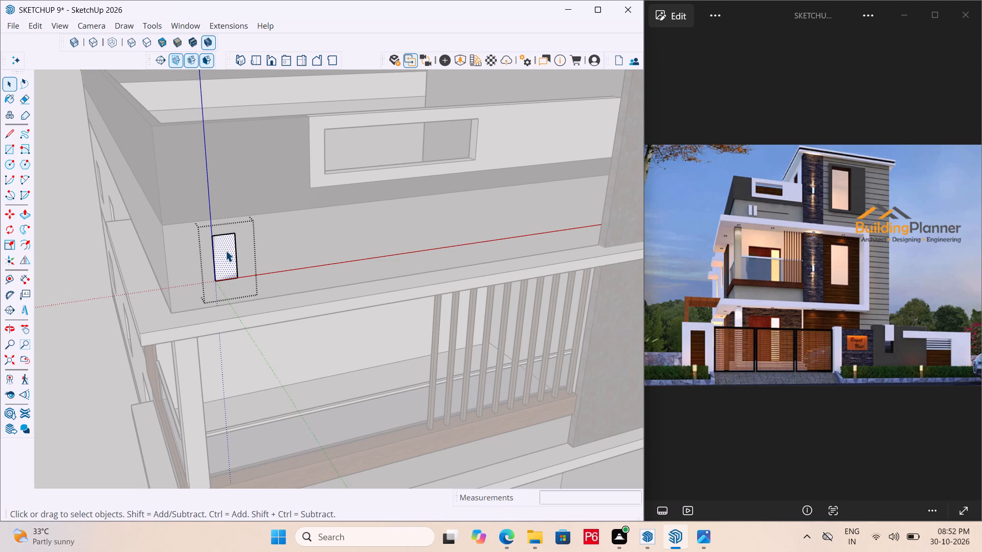
pyautogui.press('p')
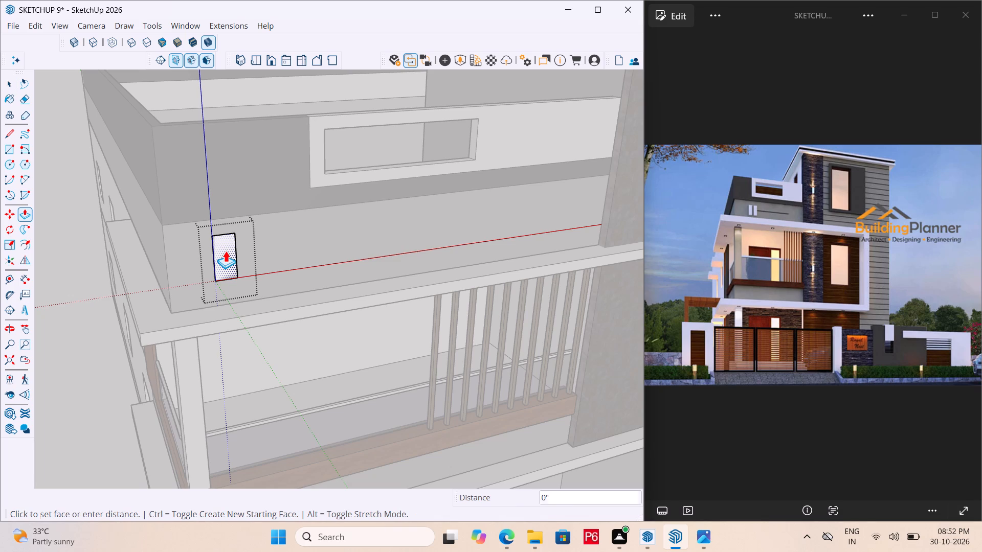
pyautogui.click(226, 250)
pyautogui.moveTo(236, 262); pyautogui.dragTo(334, 247, button='middle')
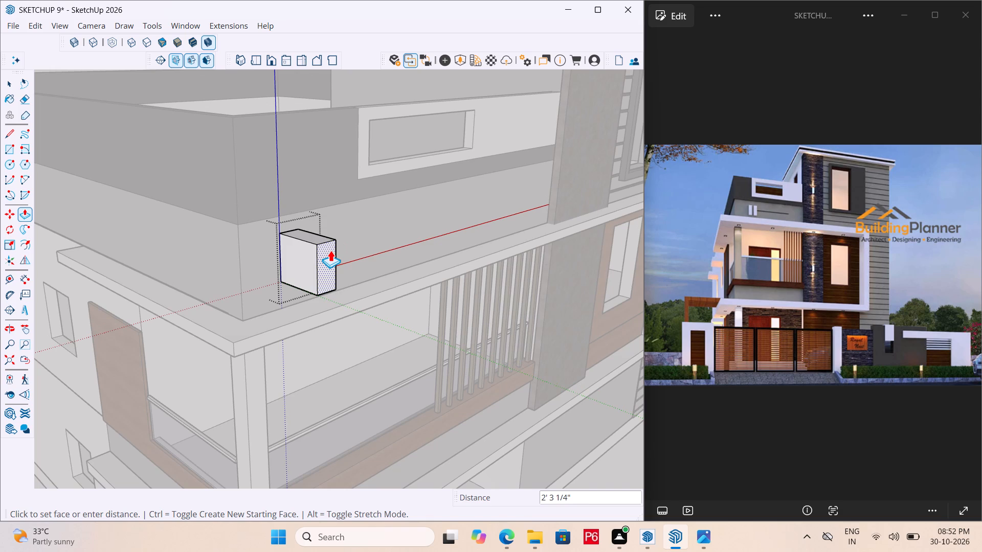
pyautogui.write('3"')
pyautogui.press('Return')
# Push/Pull the front face of the small wall block outward by a further 3".
pyautogui.scroll(9, 294, 254)
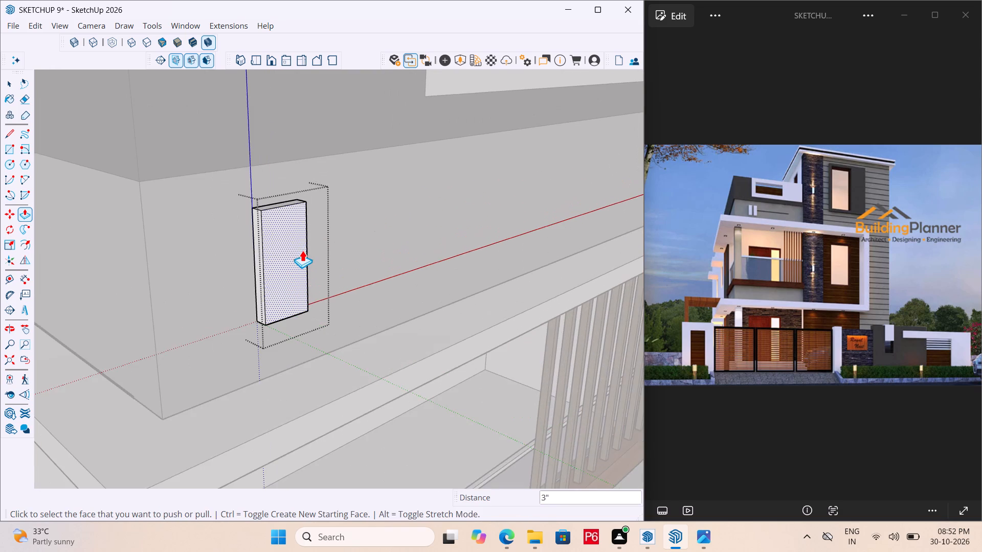
pyautogui.click(274, 249)
pyautogui.press('3')
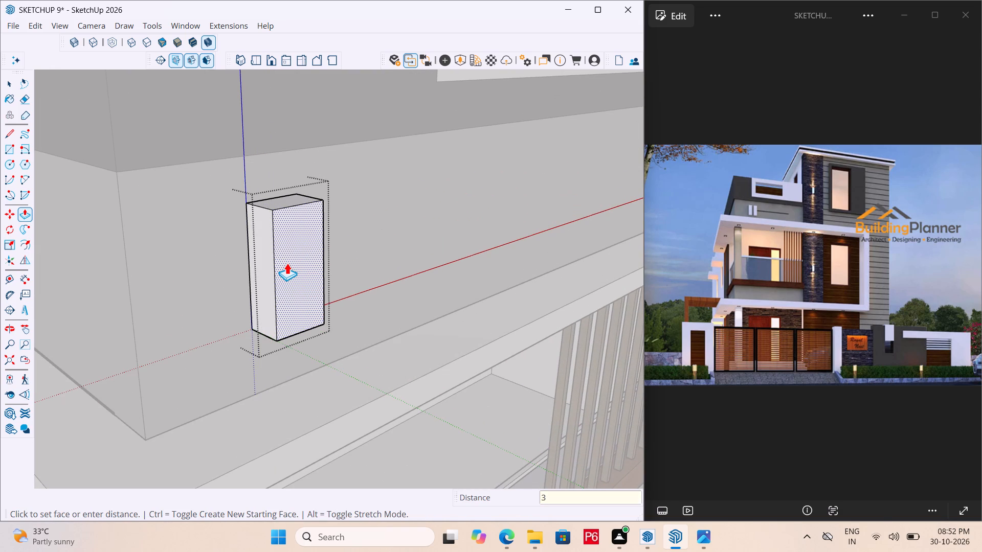
pyautogui.hotkey('shift', '"')
pyautogui.press('Return')
# Save the house model with the projecting wall block.
pyautogui.hotkey('ctrl', 's')
pyautogui.hotkey('ctrl', 's')
pyautogui.hotkey('ctrl', 's')
pyautogui.hotkey('ctrl', 's')
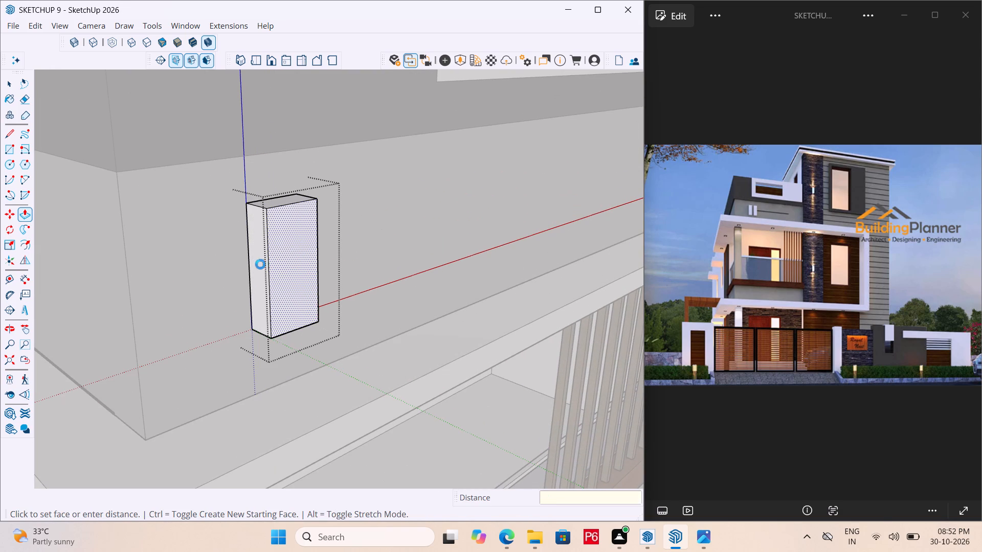
pyautogui.hotkey('ctrl', 's')
pyautogui.hotkey('ctrl', 's')
pyautogui.press('space')
pyautogui.scroll(-9, 169, 241)
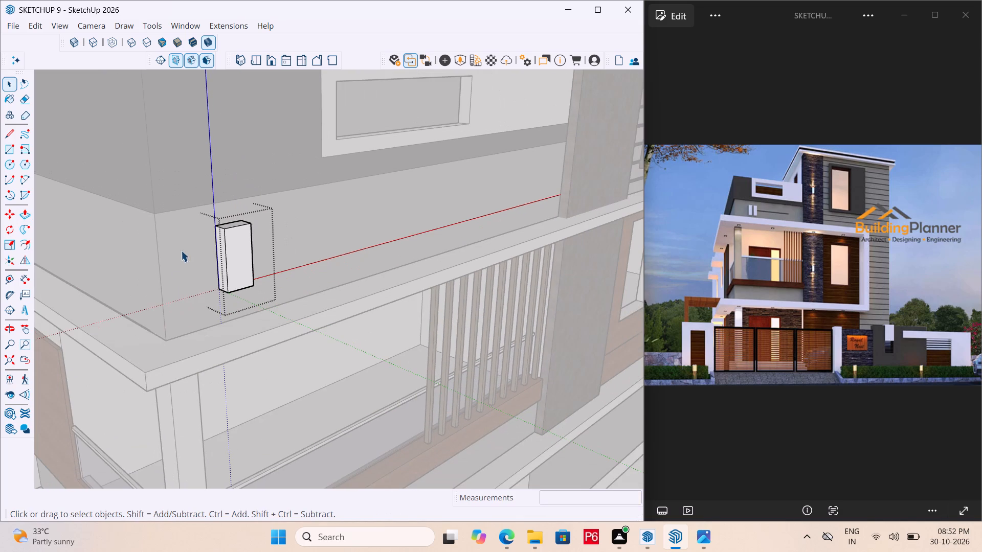
# Copy the small wall block about 1' 4 9/16" along the grey wall band so the copy stands beside the original.
pyautogui.press('space')
pyautogui.click(315, 249)
pyautogui.click(227, 256)
pyautogui.scroll(4, 224, 267)
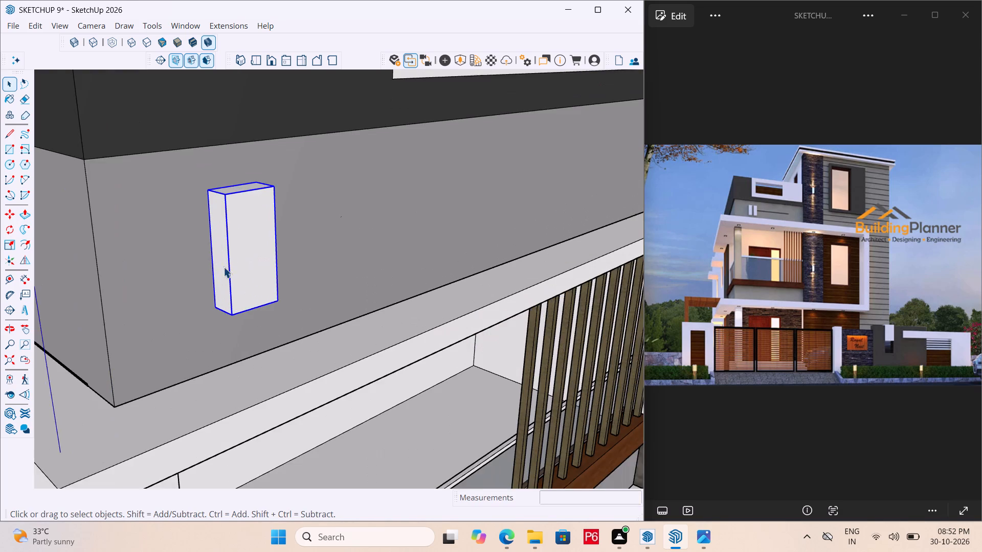
pyautogui.scroll(3, 224, 267)
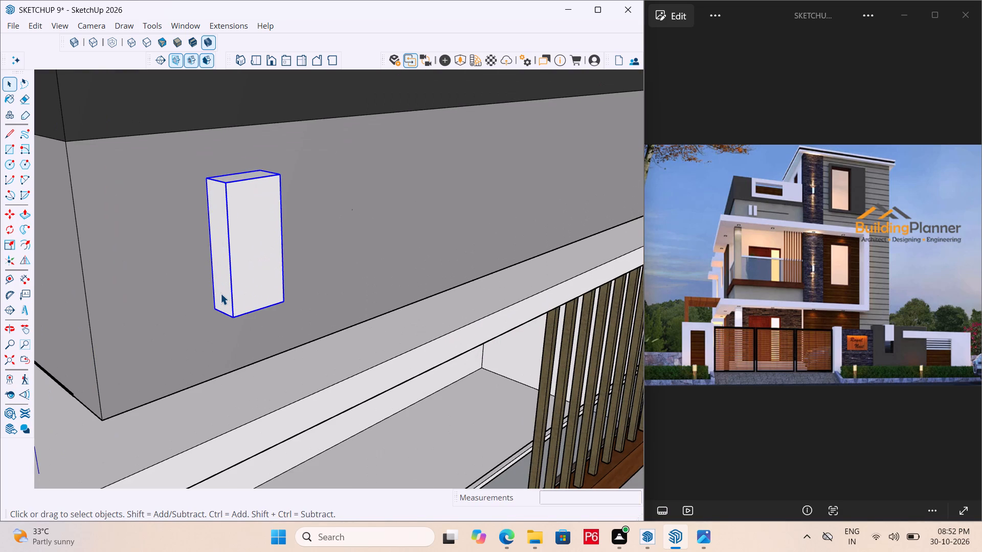
pyautogui.press('m')
pyautogui.click(212, 309)
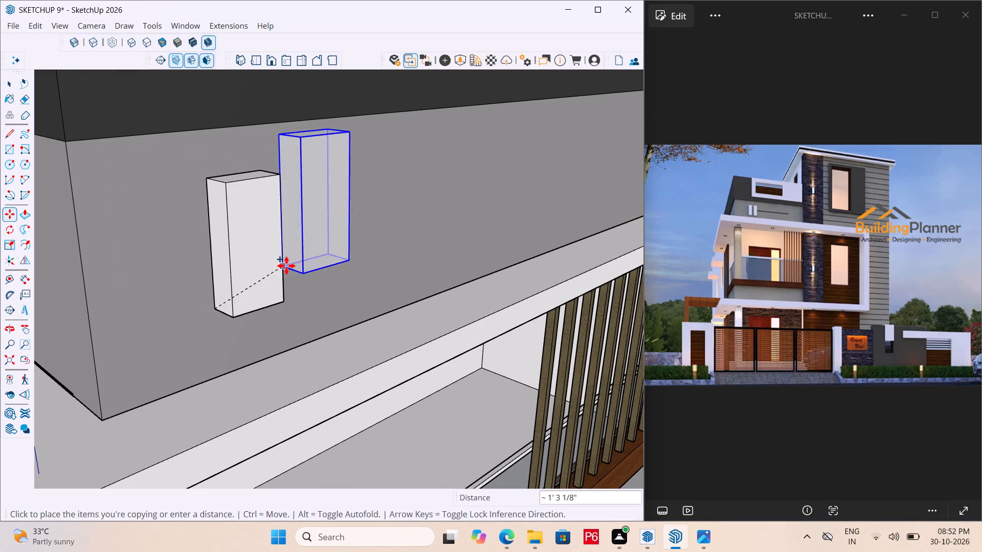
pyautogui.moveTo(311, 291); pyautogui.dragTo(197, 304, button='middle')
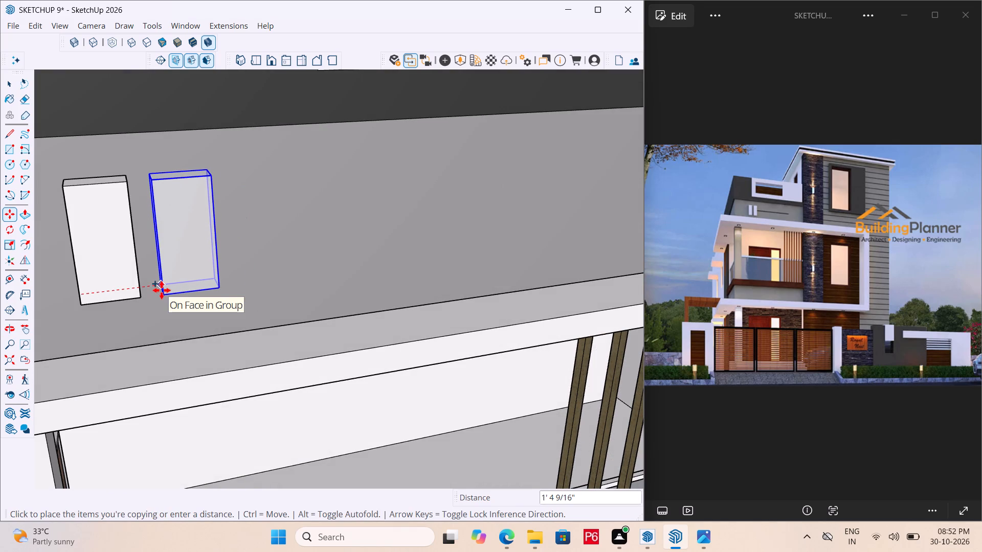
pyautogui.click(162, 290)
# Save the house model with the two wall blocks and clear the selection.
pyautogui.scroll(-11, 208, 209)
pyautogui.moveTo(387, 220); pyautogui.dragTo(326, 223, button='middle')
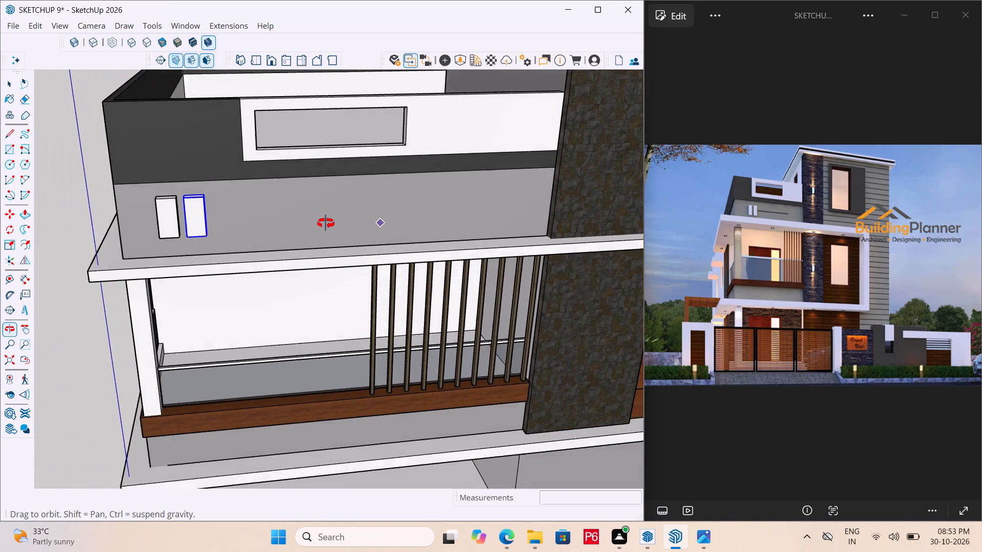
pyautogui.moveTo(326, 223); pyautogui.dragTo(294, 221, button='middle')
pyautogui.hotkey('ctrl', 's')
pyautogui.hotkey('ctrl', 's')
pyautogui.hotkey('ctrl', 's')
pyautogui.hotkey('ctrl', 's')
pyautogui.hotkey('ctrl', 's')
pyautogui.hotkey('ctrl', 's')
pyautogui.hotkey('ctrl', 's')
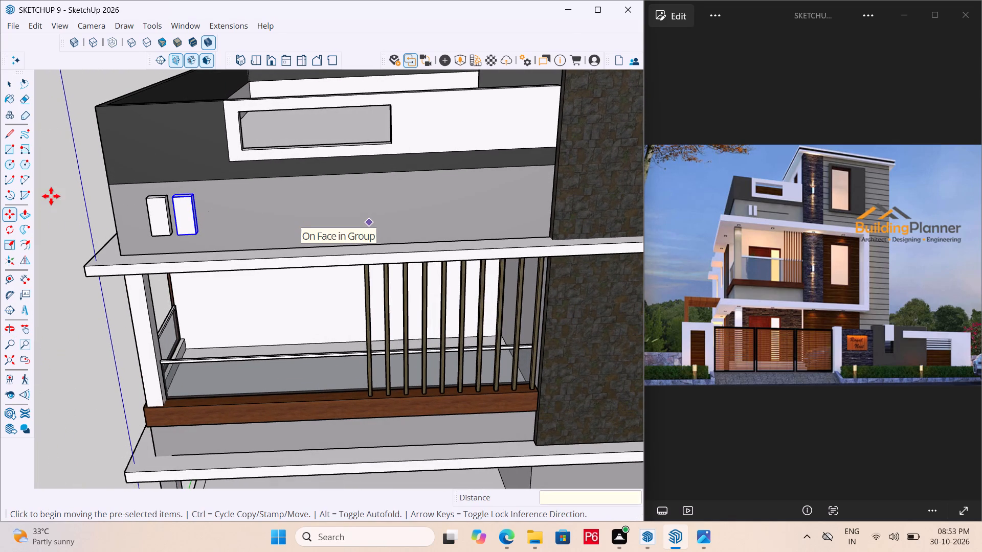
pyautogui.hotkey('ctrl', 's')
pyautogui.press('space')
pyautogui.click(63, 191)
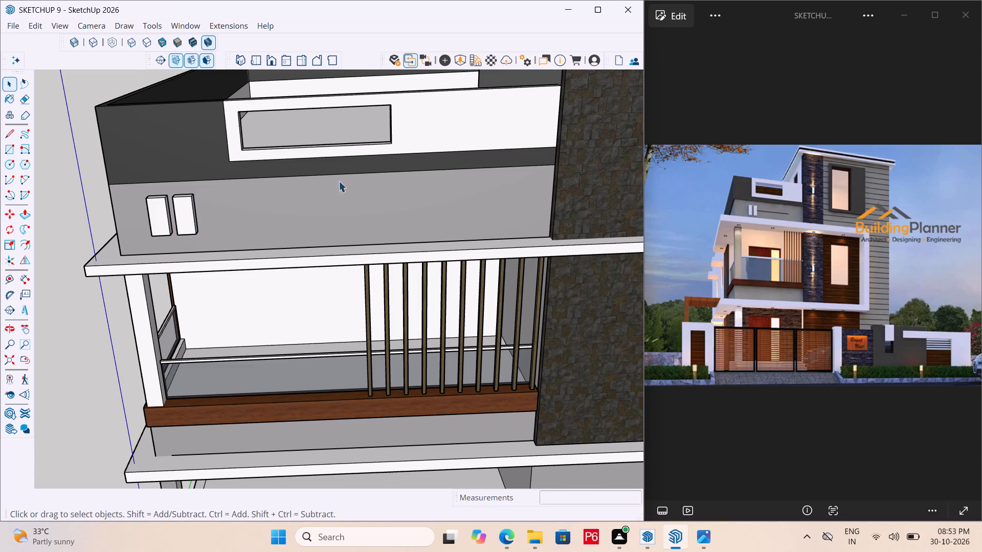
# Draw a long thin rectangle about 14' 5" by 3" on the grey wall band, starting at the second block's edge.
pyautogui.scroll(-5, 412, 181)
pyautogui.moveTo(370, 198); pyautogui.dragTo(231, 189, button='middle')
pyautogui.scroll(-3, 118, 176)
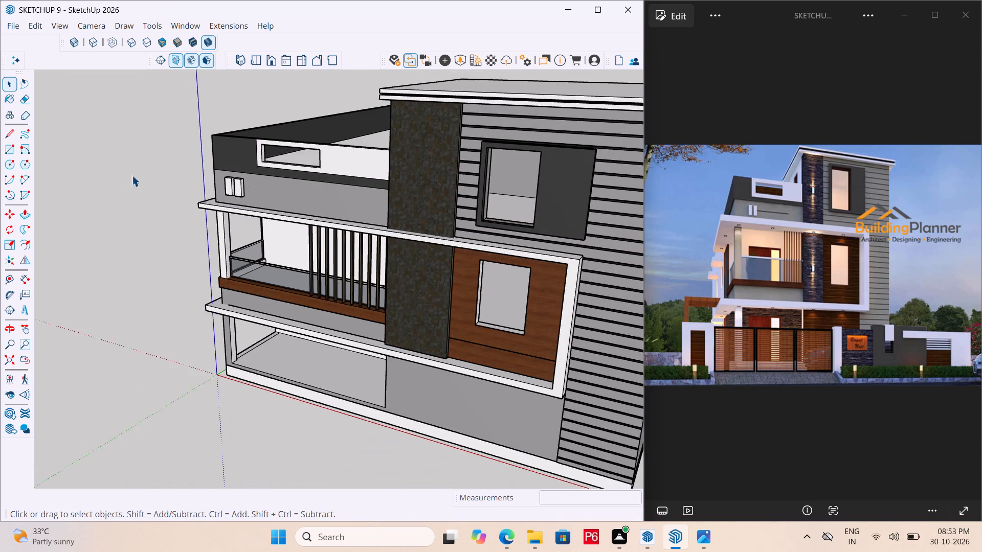
pyautogui.scroll(5, 289, 220)
pyautogui.scroll(4, 415, 236)
pyautogui.press('r')
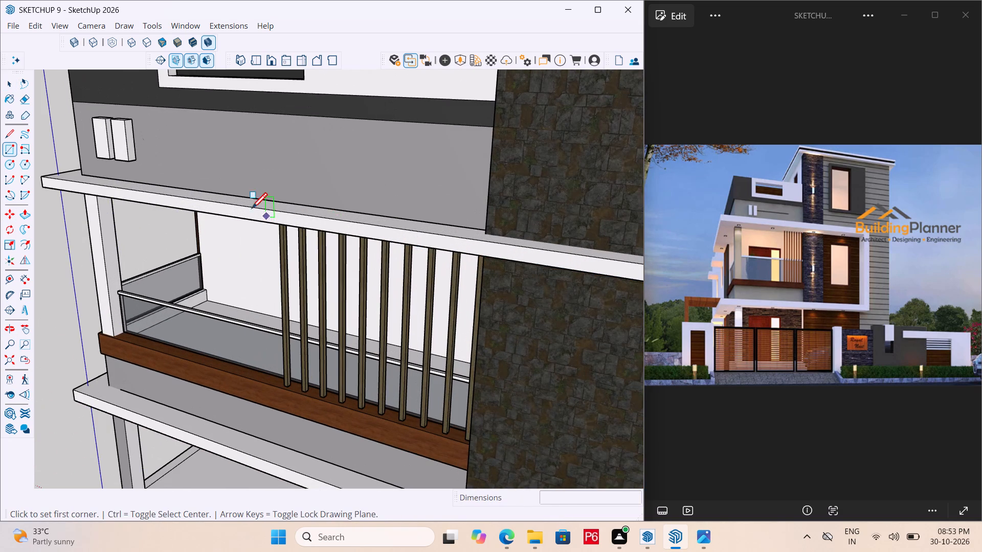
pyautogui.scroll(9, 142, 136)
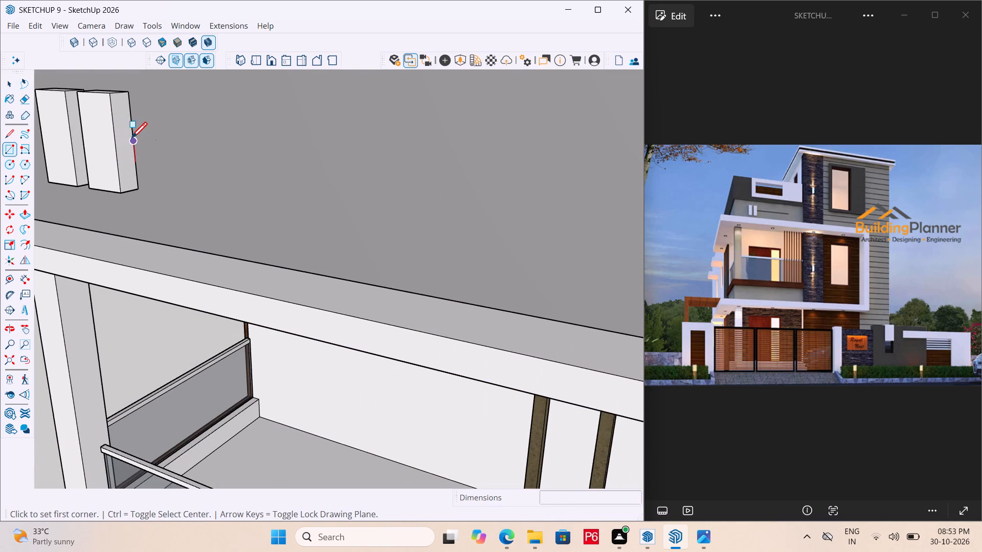
pyautogui.scroll(4, 133, 127)
pyautogui.click(134, 132)
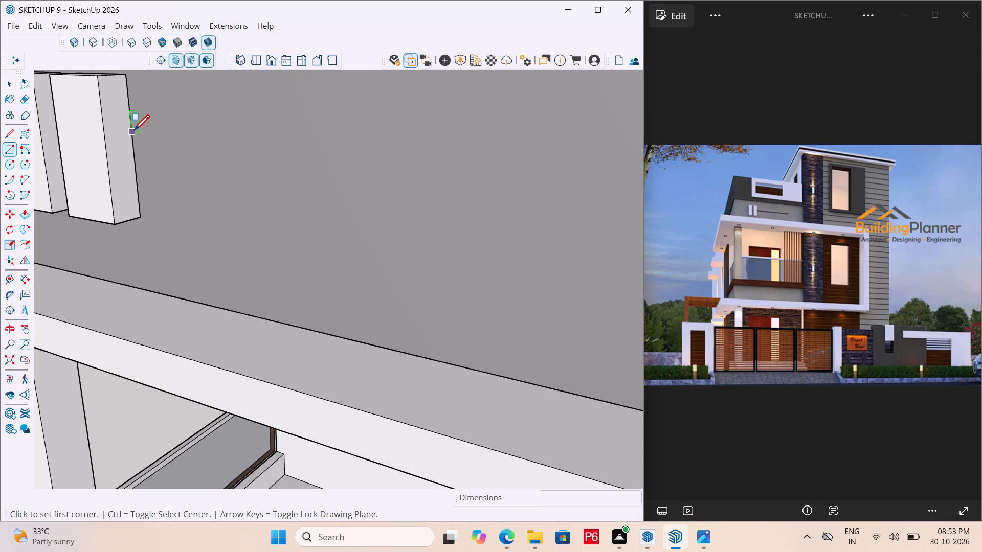
pyautogui.scroll(-18, 272, 164)
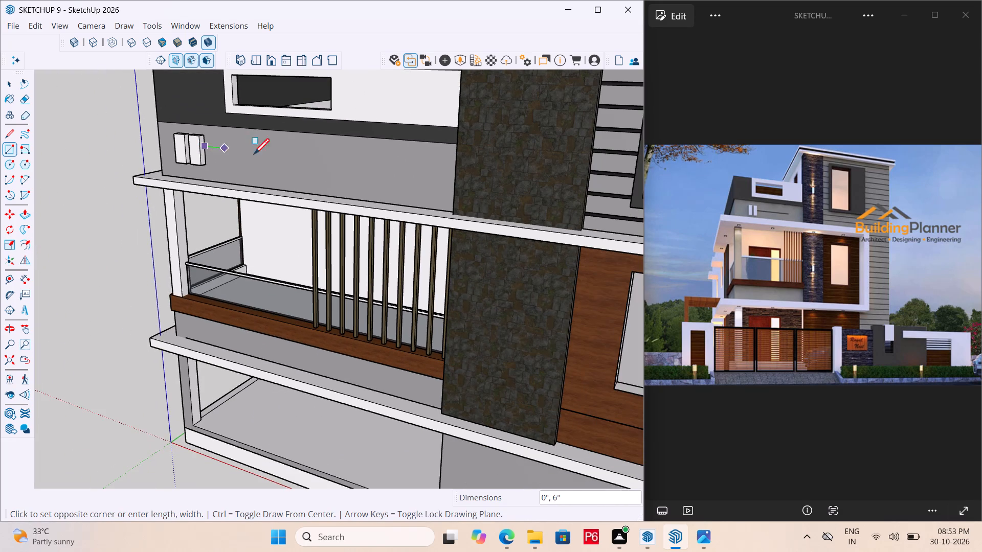
pyautogui.click(385, 178)
# Make the thin strip rectangle a group and open that group for editing.
pyautogui.press('space')
pyautogui.scroll(5, 381, 154)
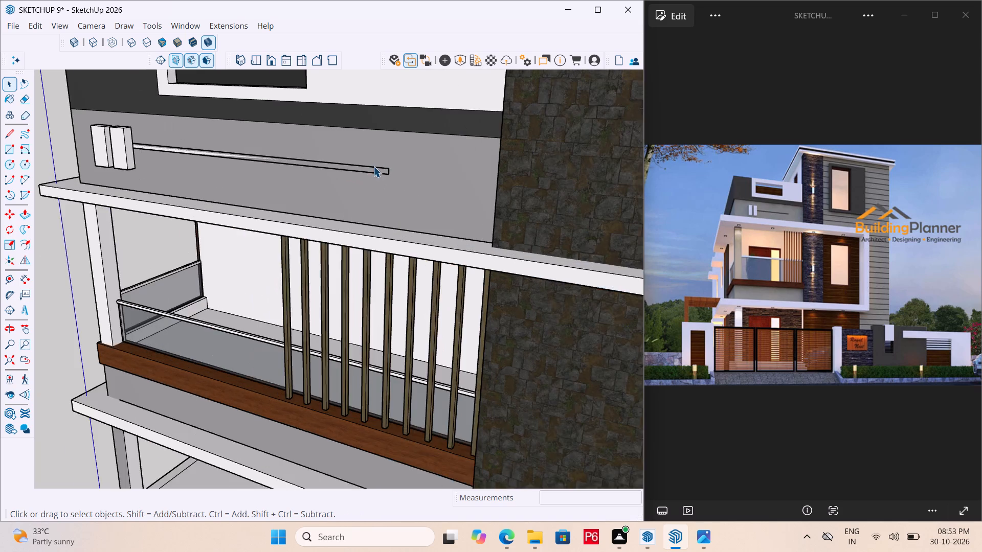
pyautogui.scroll(4, 373, 166)
pyautogui.doubleClick(391, 173)
pyautogui.rightClick(391, 173)
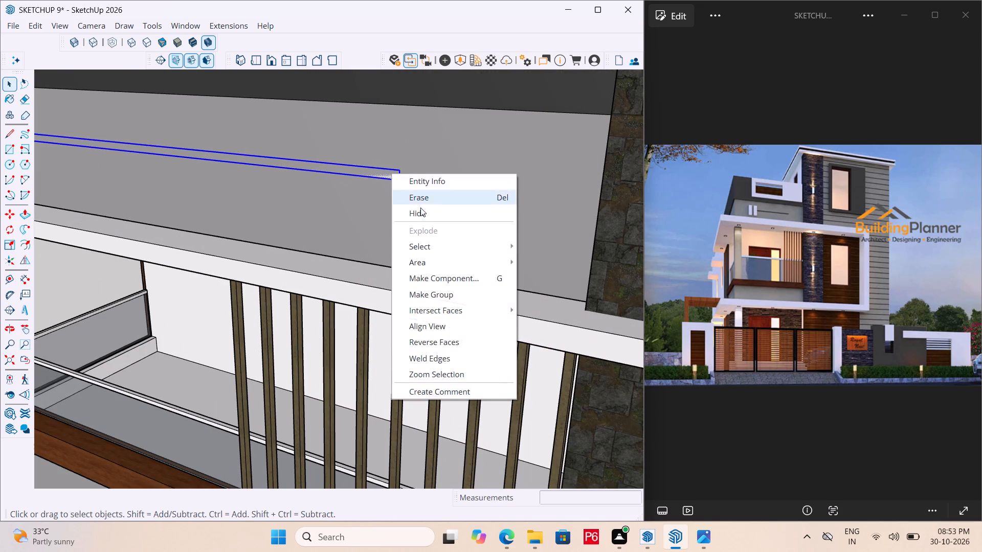
pyautogui.click(449, 292)
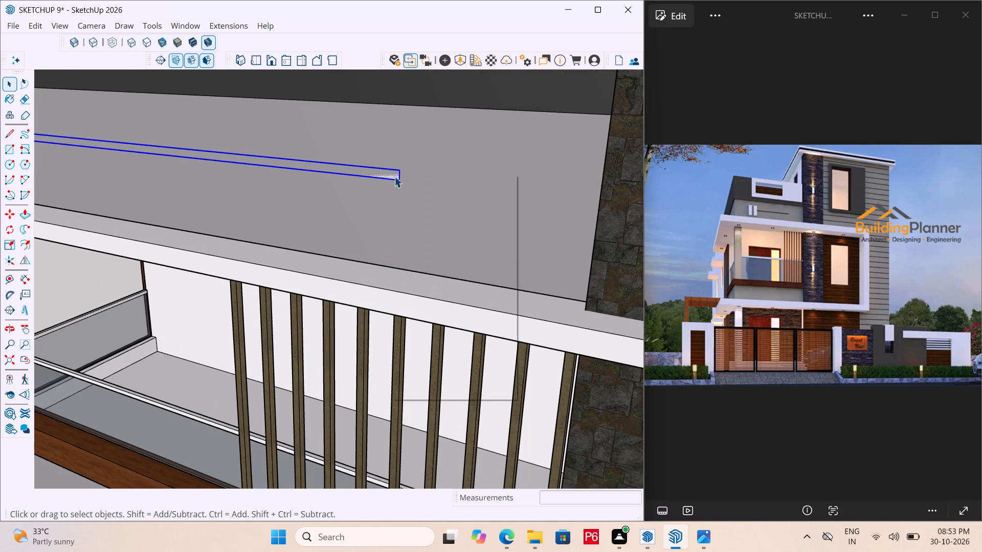
pyautogui.doubleClick(394, 176)
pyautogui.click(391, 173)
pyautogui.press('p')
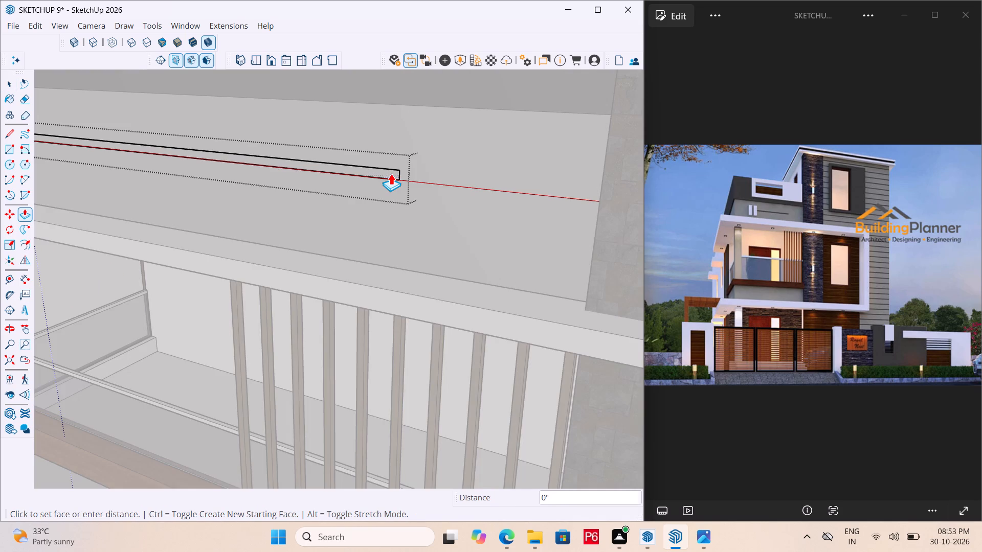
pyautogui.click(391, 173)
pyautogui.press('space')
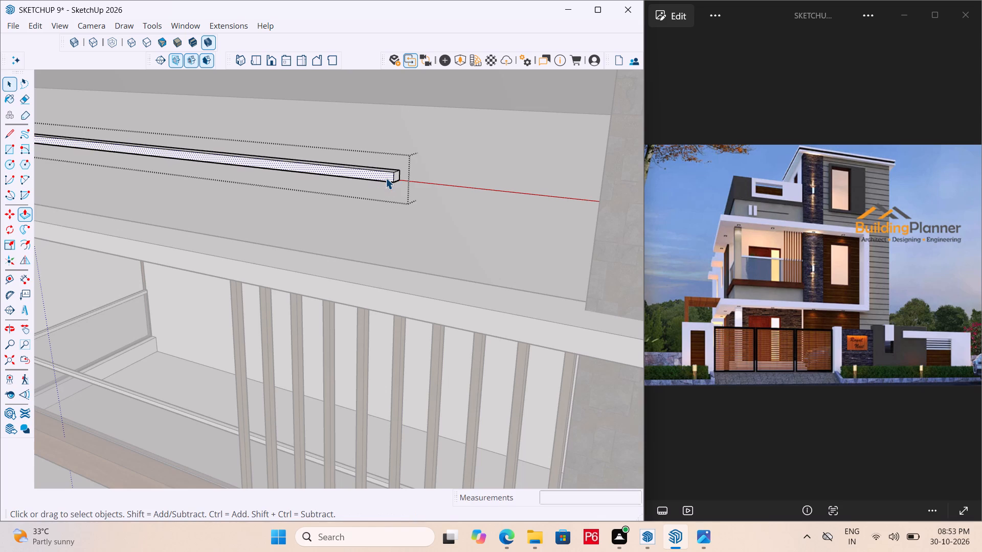
# Sample the M07_Charcoal_Gleam material from the dark parapet band and paint the strip's face with it.
pyautogui.scroll(-9, 394, 213)
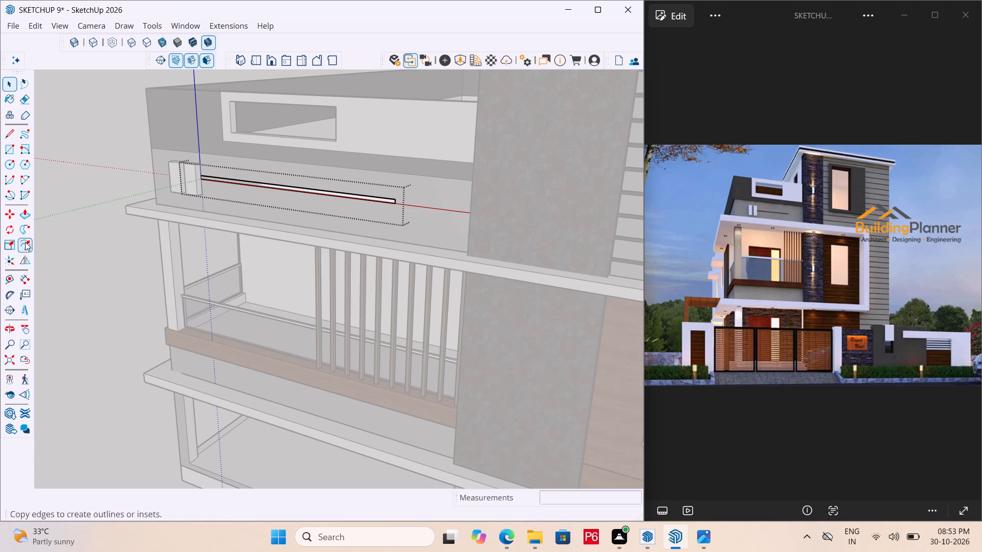
pyautogui.press('b')
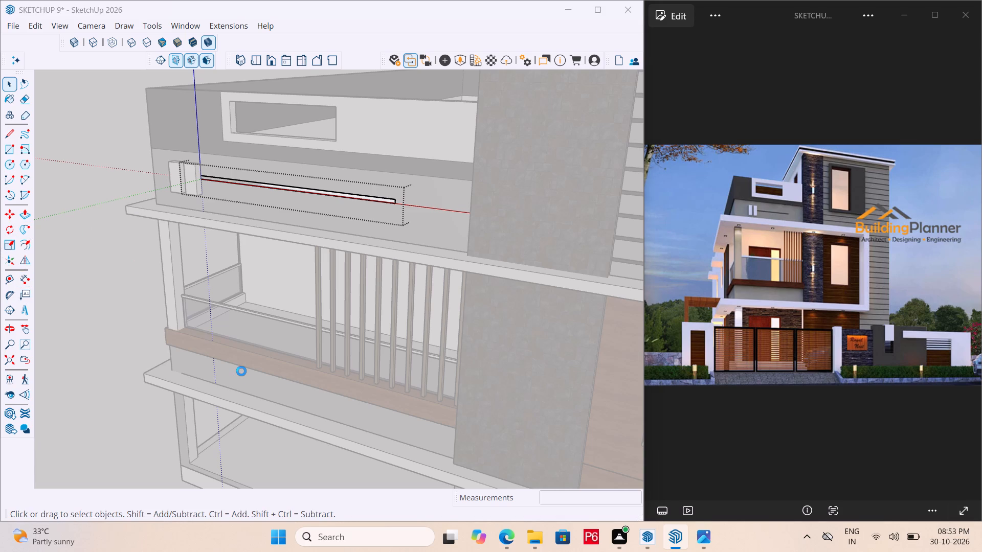
pyautogui.click(589, 144)
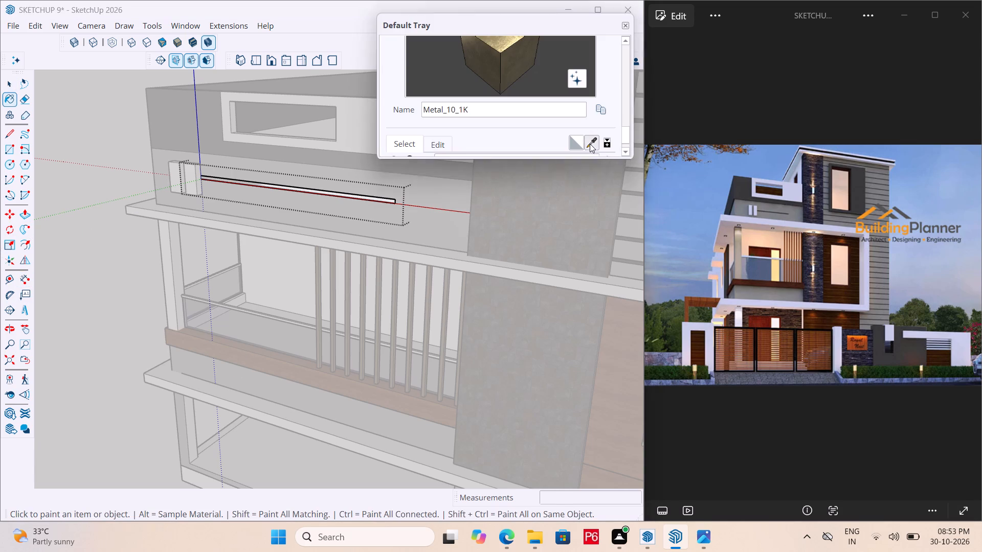
pyautogui.click(191, 114)
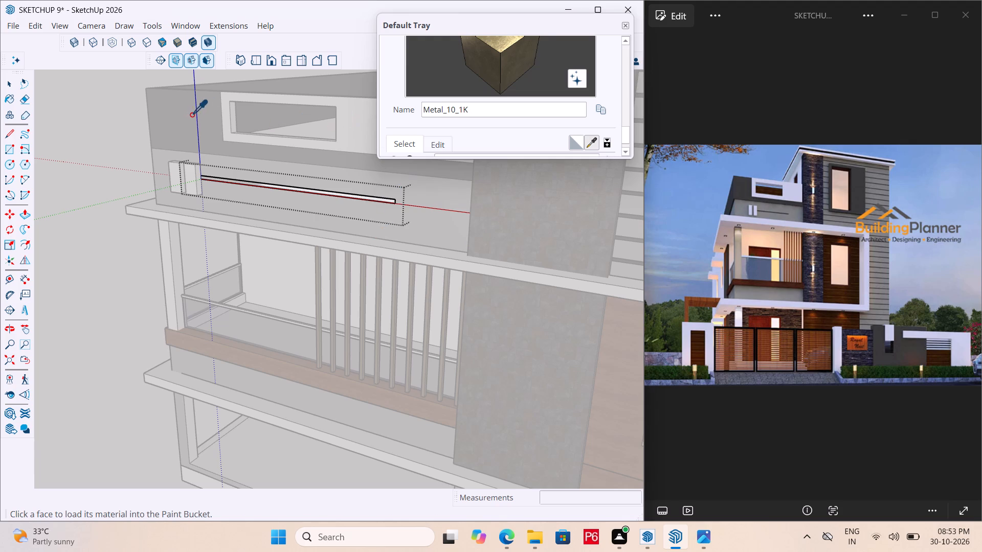
pyautogui.scroll(10, 373, 211)
pyautogui.click(391, 199)
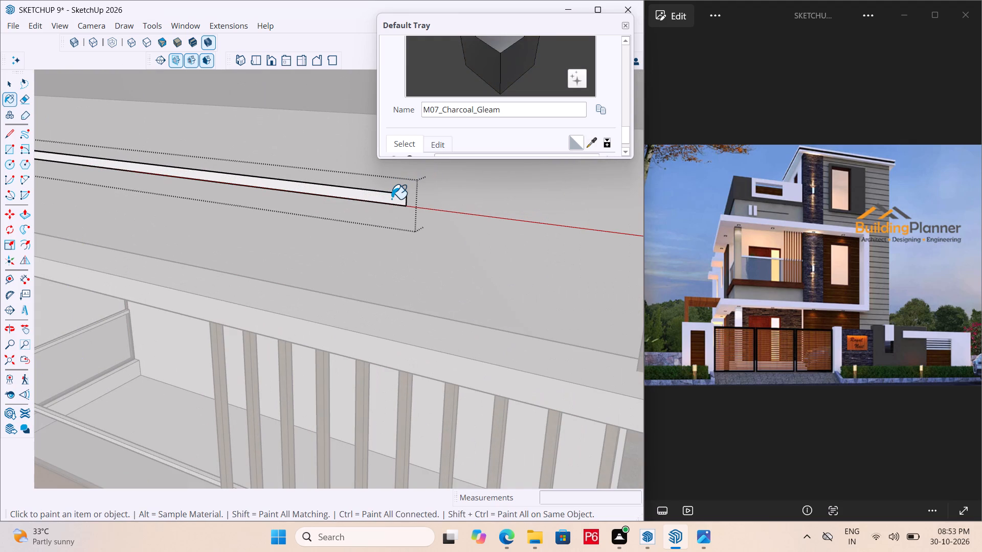
# Push/Pull the charcoal strip's face 1" out from the wall.
pyautogui.scroll(-6, 384, 209)
pyautogui.press('p')
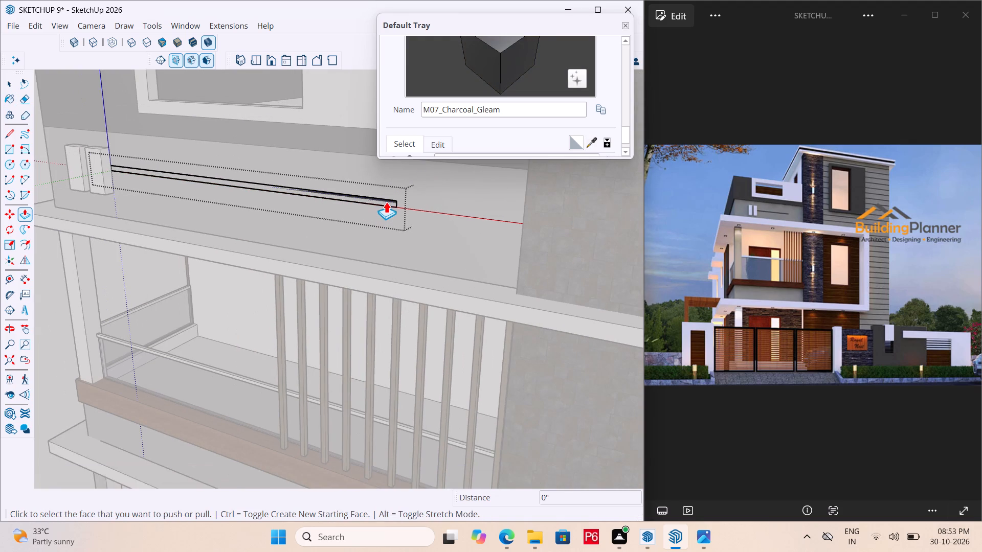
pyautogui.click(386, 201)
pyautogui.scroll(2, 381, 209)
pyautogui.moveTo(380, 208); pyautogui.dragTo(262, 208, button='middle')
pyautogui.scroll(2, 339, 202)
pyautogui.write('1"')
pyautogui.press('Return')
# Save the house model with the extruded charcoal strip.
pyautogui.hotkey('ctrl', 's')
pyautogui.hotkey('ctrl', 's')
pyautogui.hotkey('ctrl', 's')
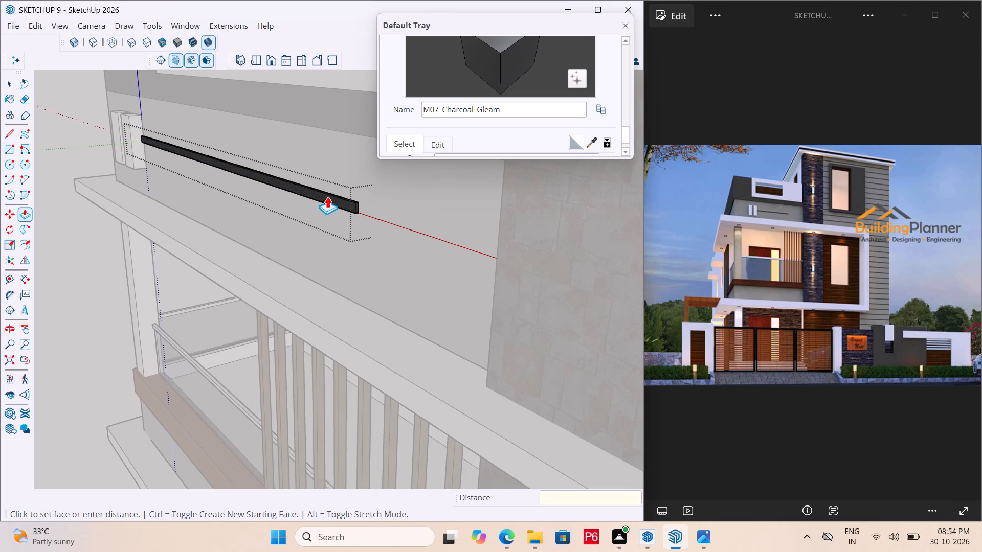
pyautogui.hotkey('ctrl', 's')
pyautogui.keyDown('ctrl'); pyautogui.scroll(-1, 327, 196); pyautogui.keyUp('ctrl')
pyautogui.hotkey('ctrl', 's')
pyautogui.hotkey('ctrl', 's')
pyautogui.keyDown('ctrl'); pyautogui.scroll(-3, 327, 195); pyautogui.keyUp('ctrl')
pyautogui.hotkey('ctrl', 's')
pyautogui.hotkey('ctrl', 's')
pyautogui.hotkey('ctrl', 's')
pyautogui.keyDown('ctrl'); pyautogui.scroll(-6, 302, 182); pyautogui.keyUp('ctrl')
pyautogui.hotkey('ctrl', 's')
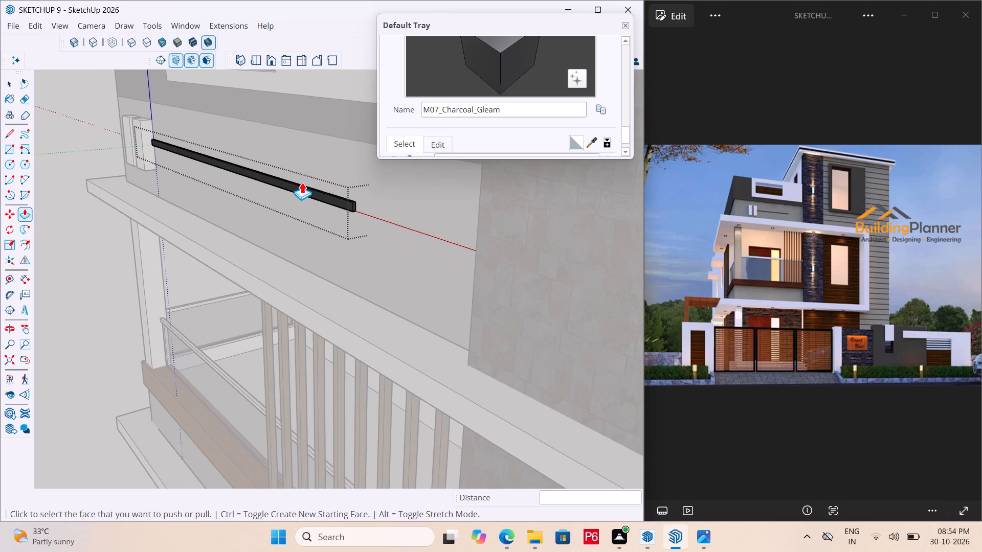
# Close the strip's group and save the house model again.
pyautogui.scroll(-13, 302, 182)
pyautogui.press('space')
pyautogui.click(137, 164)
pyautogui.scroll(-2, 145, 166)
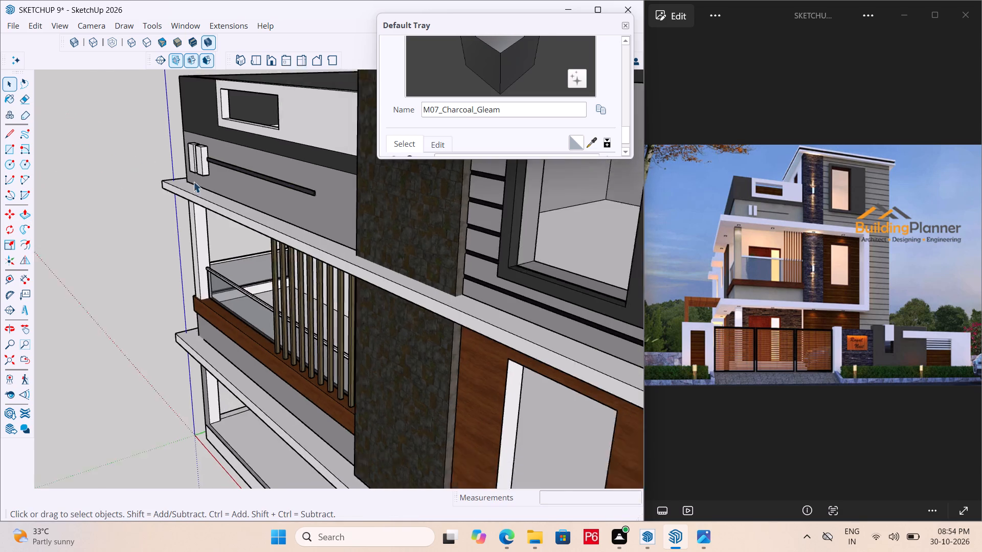
pyautogui.scroll(-4, 193, 181)
pyautogui.moveTo(387, 331); pyautogui.dragTo(553, 282, button='middle')
pyautogui.hotkey('ctrl', 's')
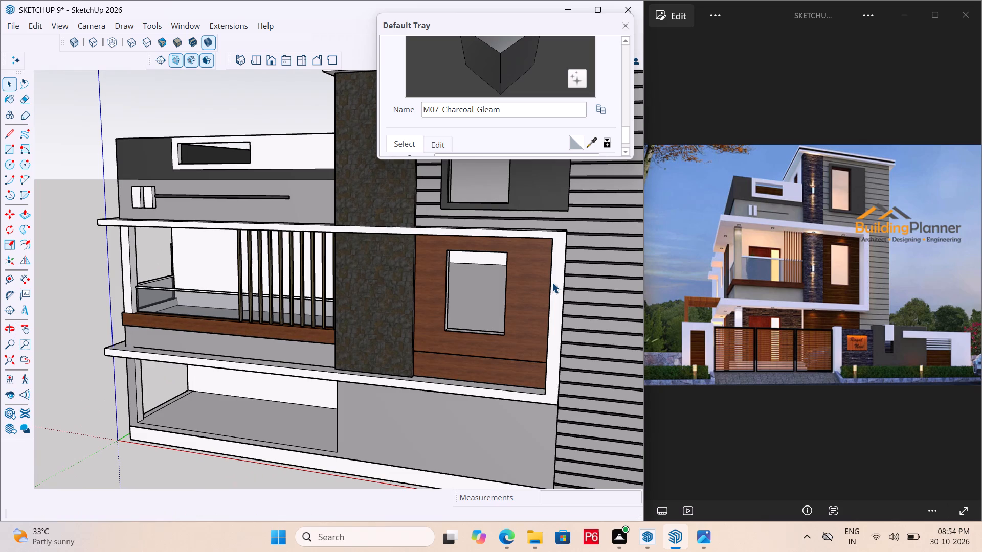
pyautogui.hotkey('ctrl', 's')
pyautogui.hotkey('ctrl', 's')
pyautogui.hotkey('ctrl', 's')
pyautogui.hotkey('ctrl', 's')
pyautogui.hotkey('ctrl', 's')
pyautogui.hotkey('ctrl', 's')
# Examine the house from the front, from above and along its side wall, checking the new blocks and strip.
pyautogui.scroll(-5, 266, 248)
pyautogui.moveTo(248, 248); pyautogui.dragTo(482, 158, button='middle')
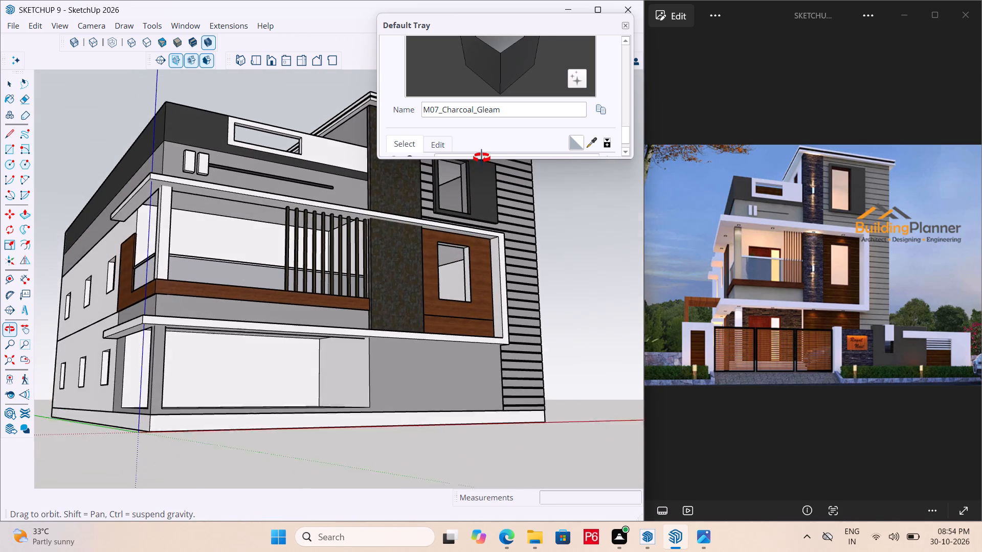
pyautogui.moveTo(482, 158); pyautogui.dragTo(459, 258, button='middle')
pyautogui.moveTo(421, 233); pyautogui.dragTo(412, 307, button='middle')
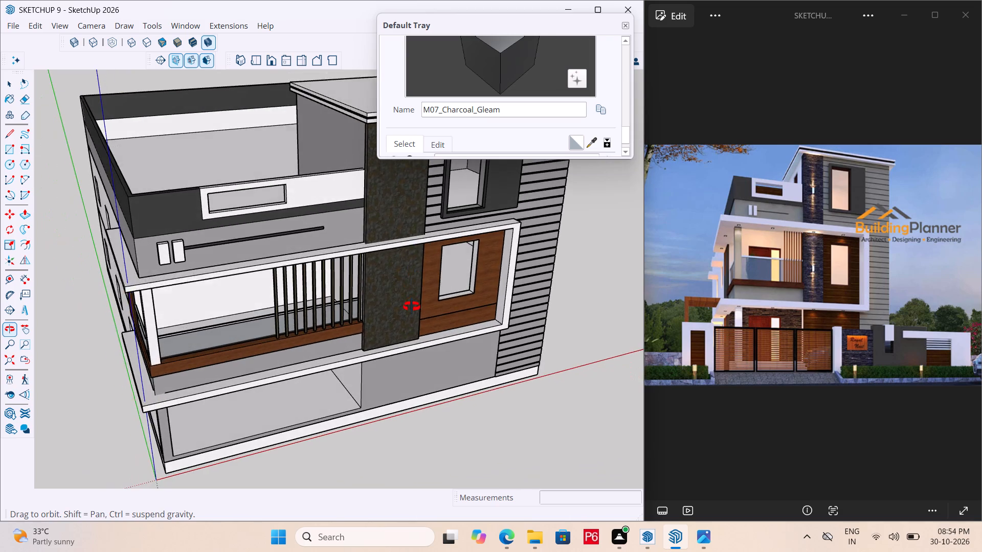
pyautogui.moveTo(412, 307); pyautogui.dragTo(416, 307, button='middle')
pyautogui.scroll(-6, 537, 336)
pyautogui.hotkey('ctrl', 's')
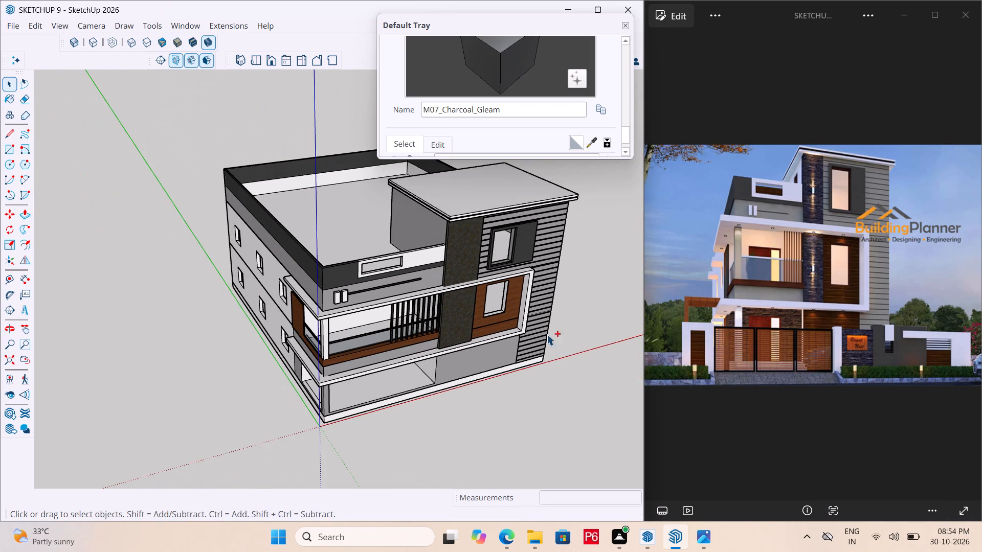
pyautogui.hotkey('ctrl', 's')
pyautogui.hotkey('ctrl', 's')
pyautogui.hotkey('ctrl', 's')
pyautogui.moveTo(457, 319); pyautogui.dragTo(455, 209, button='middle')
pyautogui.scroll(5, 358, 269)
pyautogui.scroll(6, 303, 248)
pyautogui.moveTo(303, 242); pyautogui.dragTo(311, 225, button='middle')
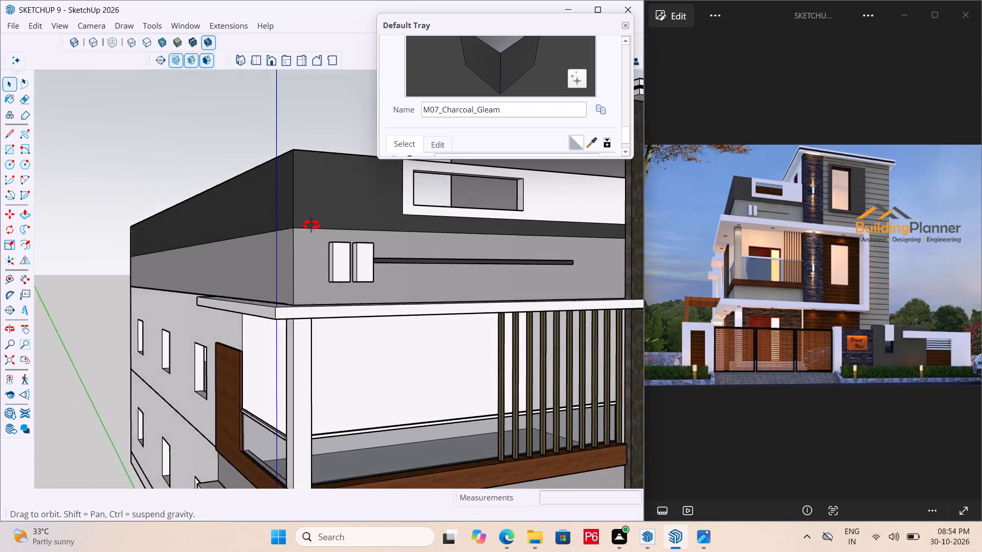
pyautogui.moveTo(311, 225); pyautogui.dragTo(325, 212, button='middle')
pyautogui.moveTo(296, 210); pyautogui.dragTo(330, 423, button='middle')
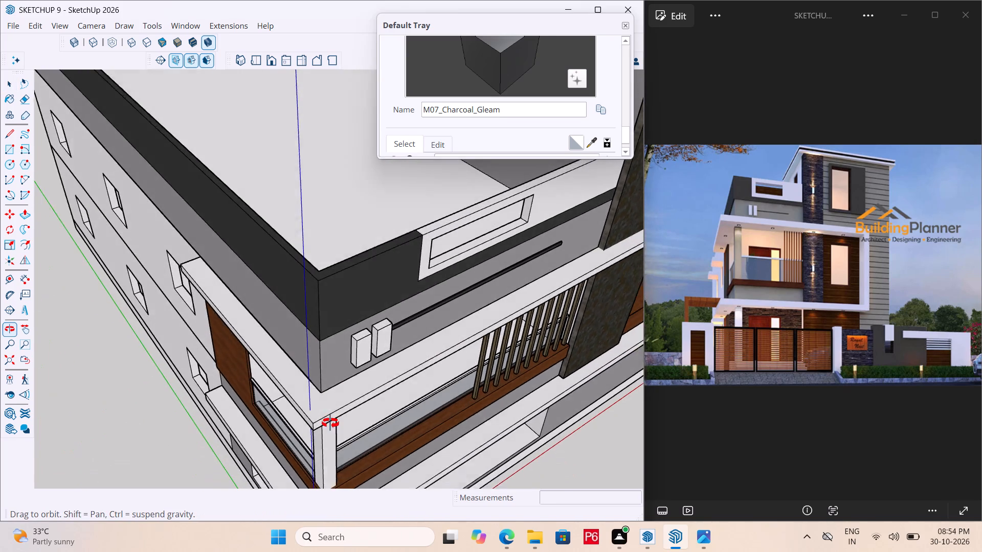
pyautogui.moveTo(330, 423); pyautogui.dragTo(327, 282, button='middle')
pyautogui.scroll(1, 314, 229)
pyautogui.scroll(-12, 295, 206)
pyautogui.scroll(-1, 409, 338)
pyautogui.moveTo(409, 338); pyautogui.dragTo(402, 322, button='middle')
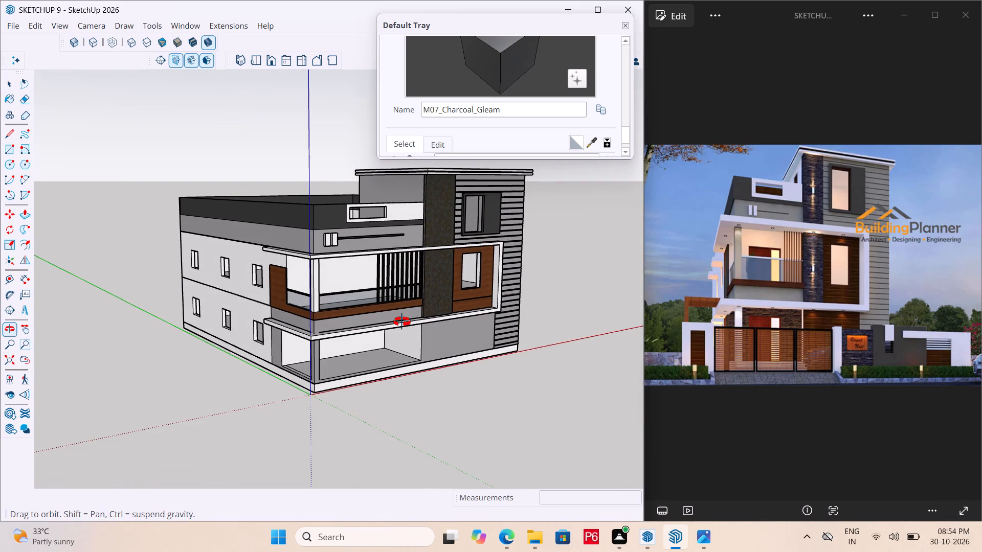
pyautogui.moveTo(402, 322); pyautogui.dragTo(511, 329, button='middle')
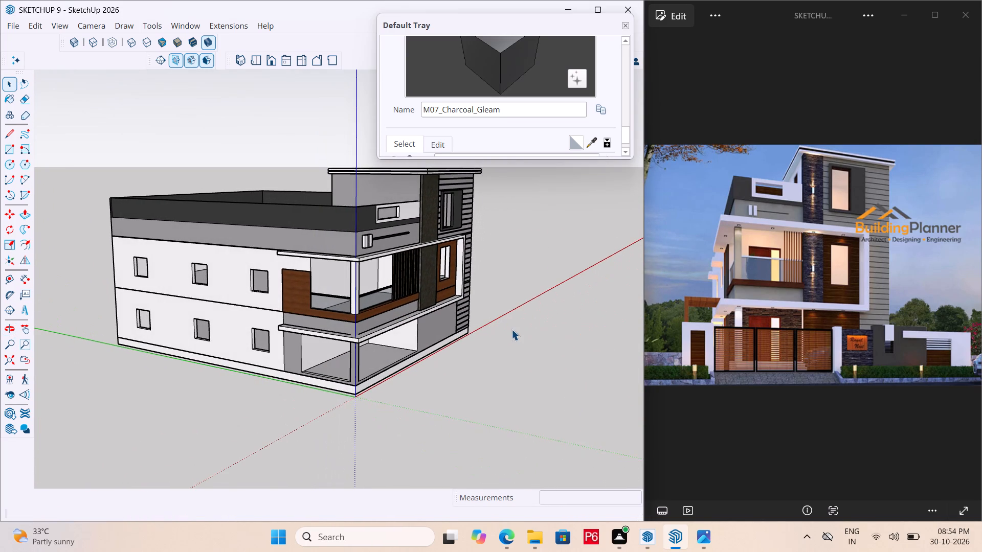
pyautogui.scroll(6, 179, 266)
pyautogui.scroll(5, 121, 266)
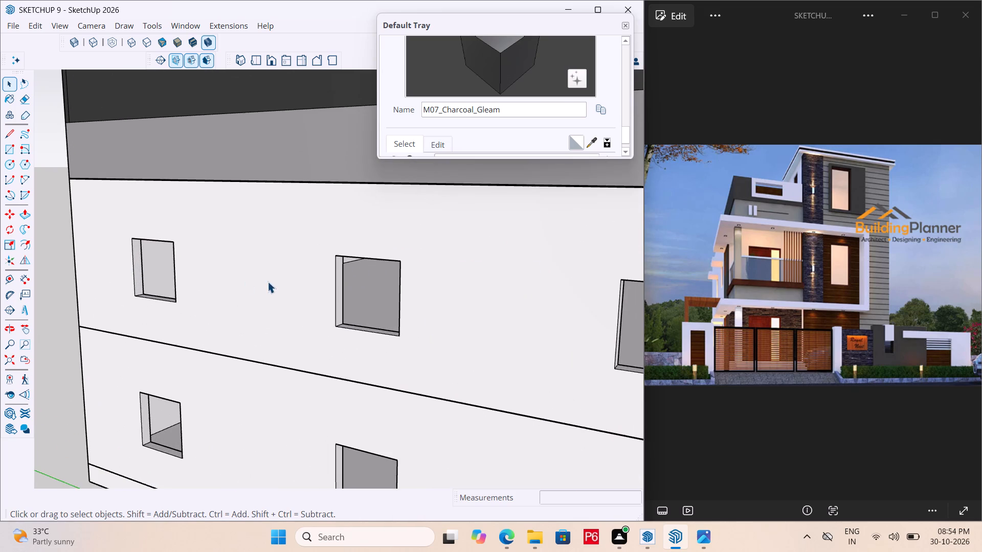
# Draw a 4' by 4' rectangle over the window opening nearest the wall's corner and make it a group.
pyautogui.scroll(-6, 272, 283)
pyautogui.scroll(5, 192, 275)
pyautogui.press('r')
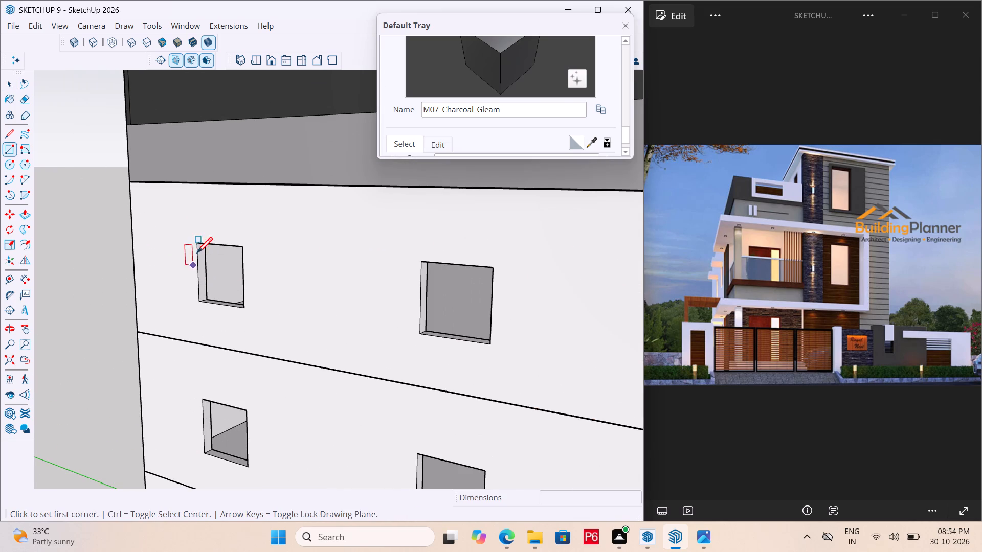
pyautogui.click(196, 240)
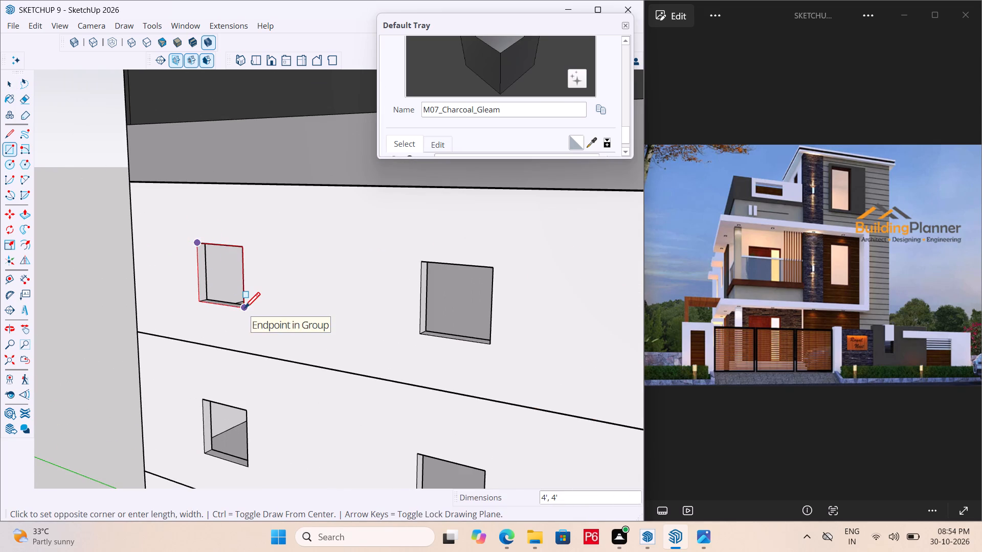
pyautogui.click(244, 310)
pyautogui.press('space')
pyautogui.doubleClick(221, 274)
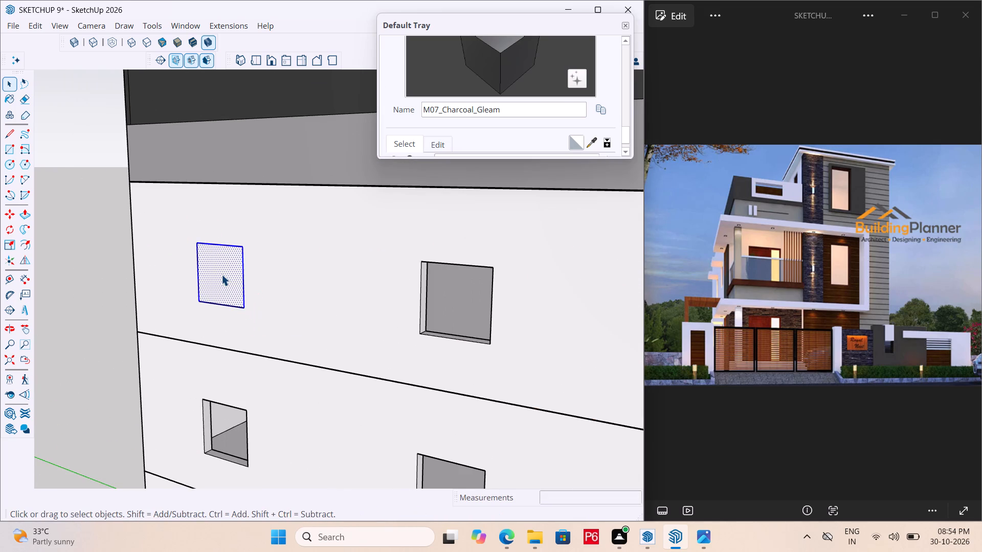
pyautogui.rightClick(221, 274)
pyautogui.click(286, 394)
# Open the window group and offset the square's outline 3" inward for the frame.
pyautogui.click(228, 279)
pyautogui.click(228, 278)
pyautogui.click(226, 271)
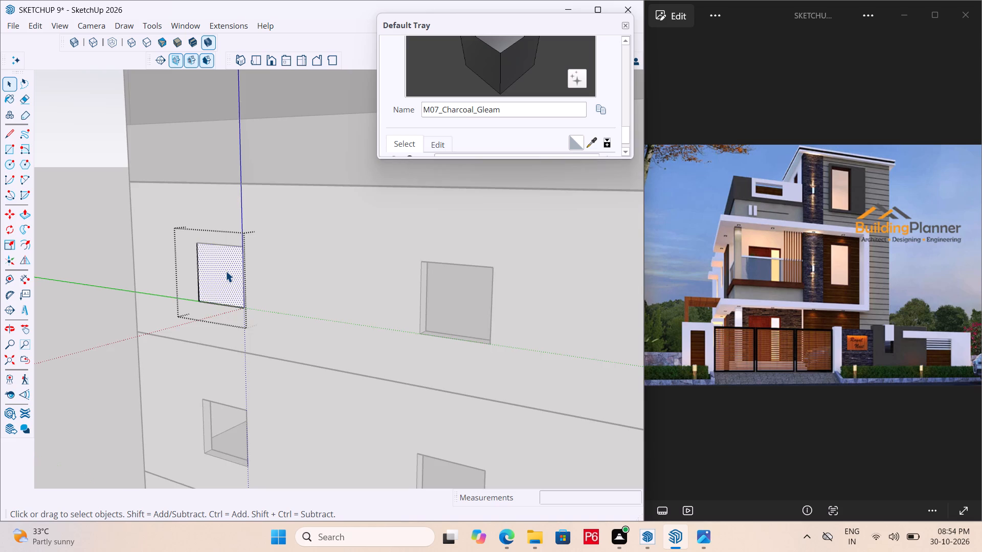
pyautogui.click(27, 245)
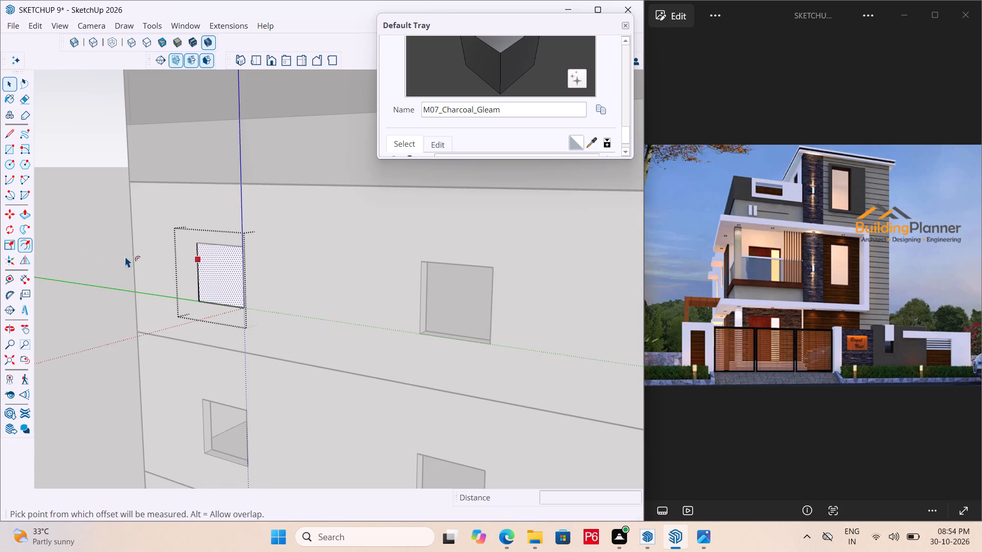
pyautogui.click(203, 267)
pyautogui.scroll(4, 204, 275)
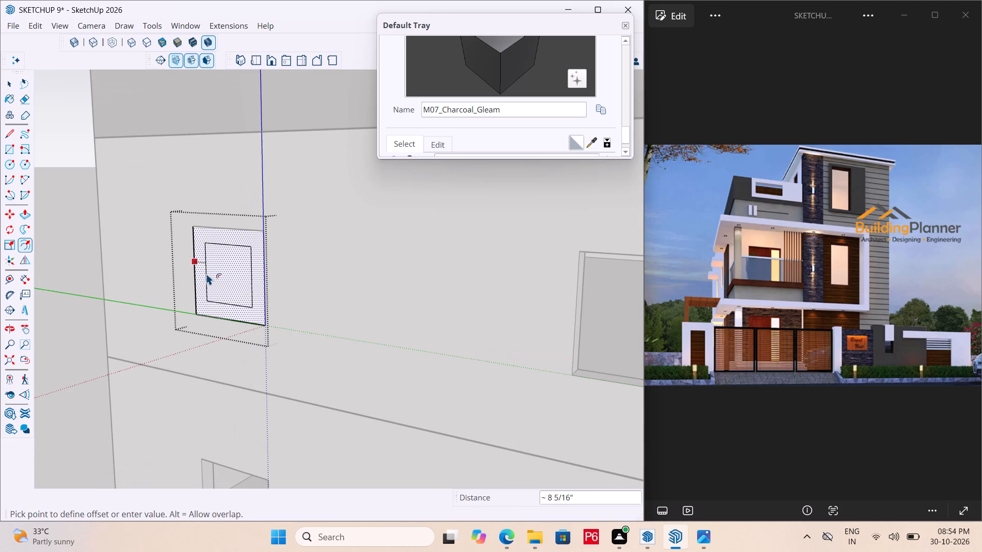
pyautogui.write('3"')
pyautogui.press('Return')
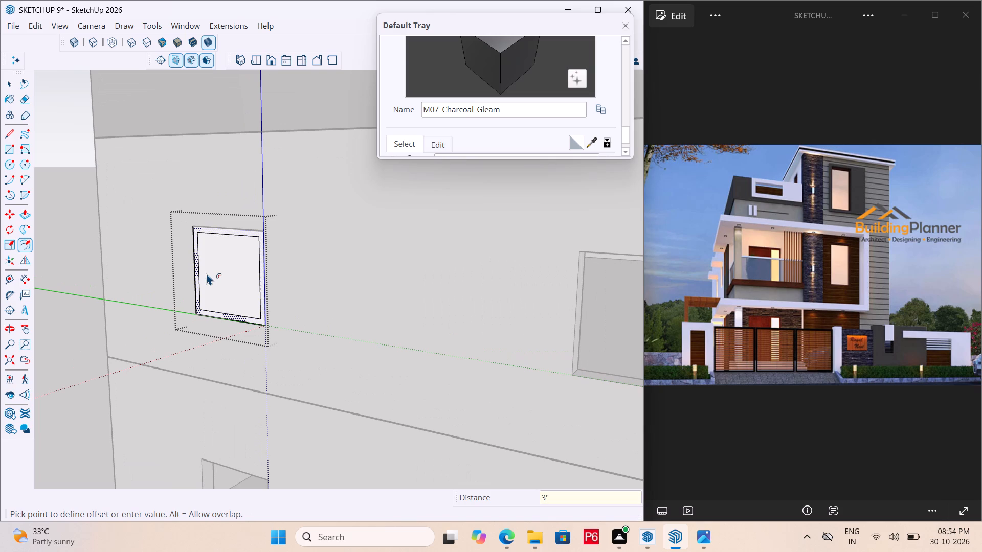
# Draw a vertical centre line across the window's inner panel, from the middle of its upper edge to its lower edge.
pyautogui.press('l')
pyautogui.scroll(4, 211, 246)
pyautogui.moveTo(245, 269); pyautogui.dragTo(451, 273, button='middle')
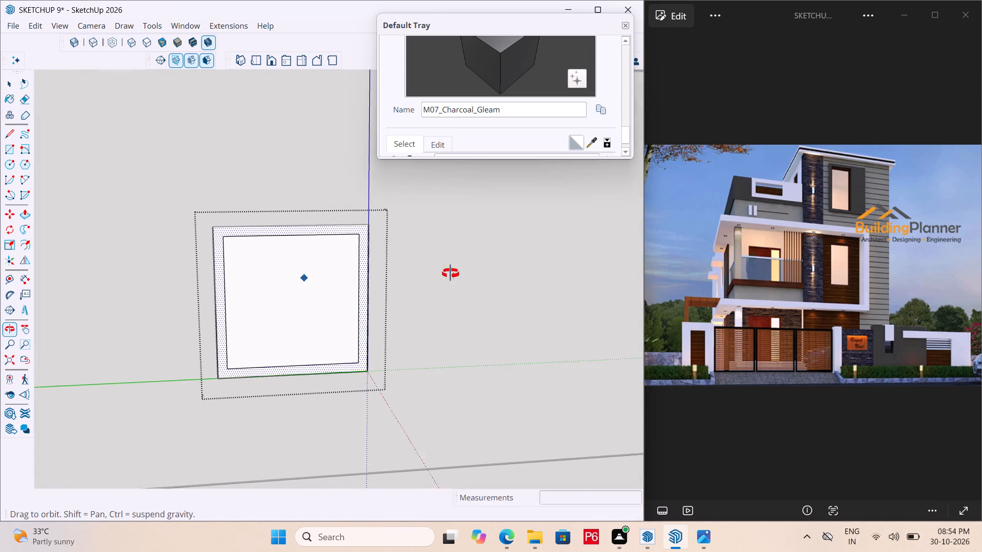
pyautogui.moveTo(451, 273); pyautogui.dragTo(445, 275, button='middle')
pyautogui.click(294, 239)
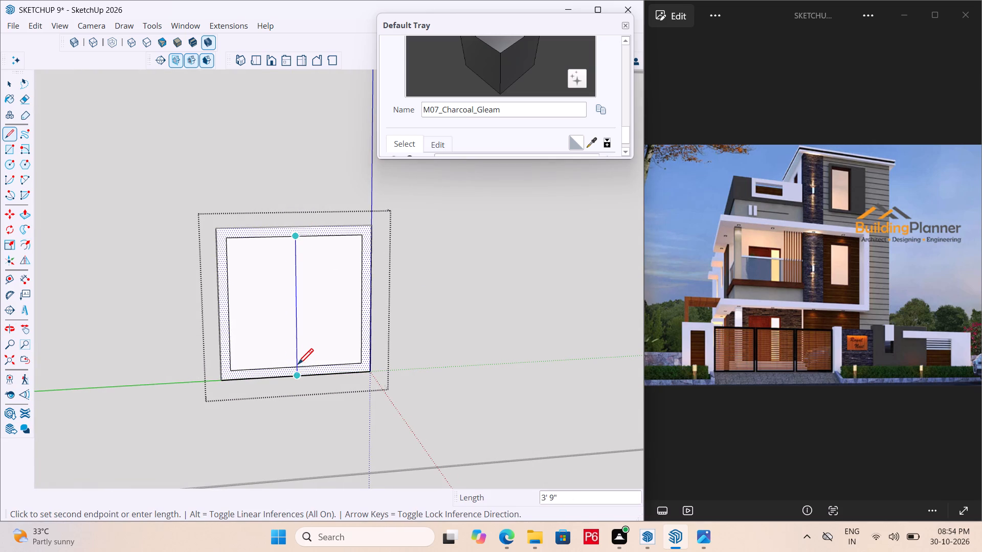
pyautogui.click(298, 367)
pyautogui.press('space')
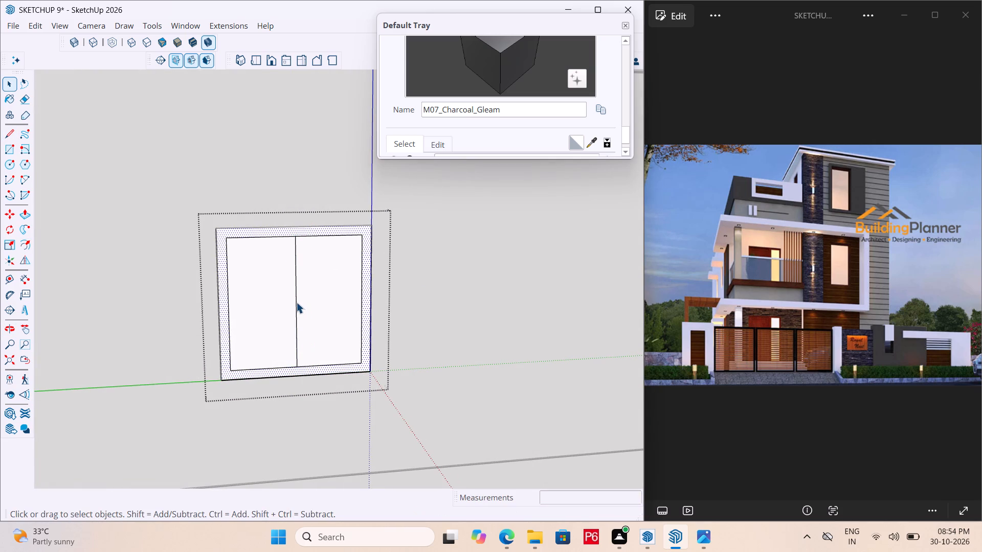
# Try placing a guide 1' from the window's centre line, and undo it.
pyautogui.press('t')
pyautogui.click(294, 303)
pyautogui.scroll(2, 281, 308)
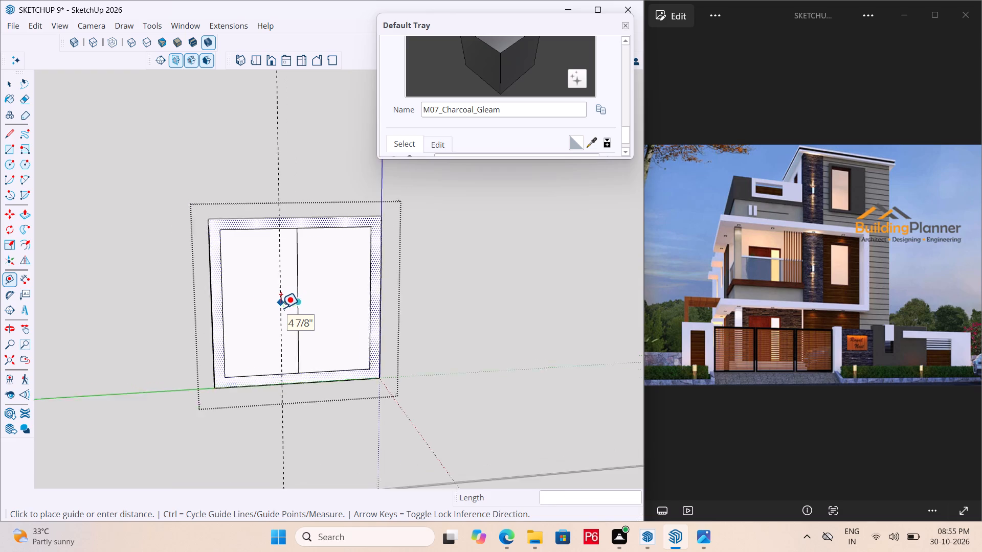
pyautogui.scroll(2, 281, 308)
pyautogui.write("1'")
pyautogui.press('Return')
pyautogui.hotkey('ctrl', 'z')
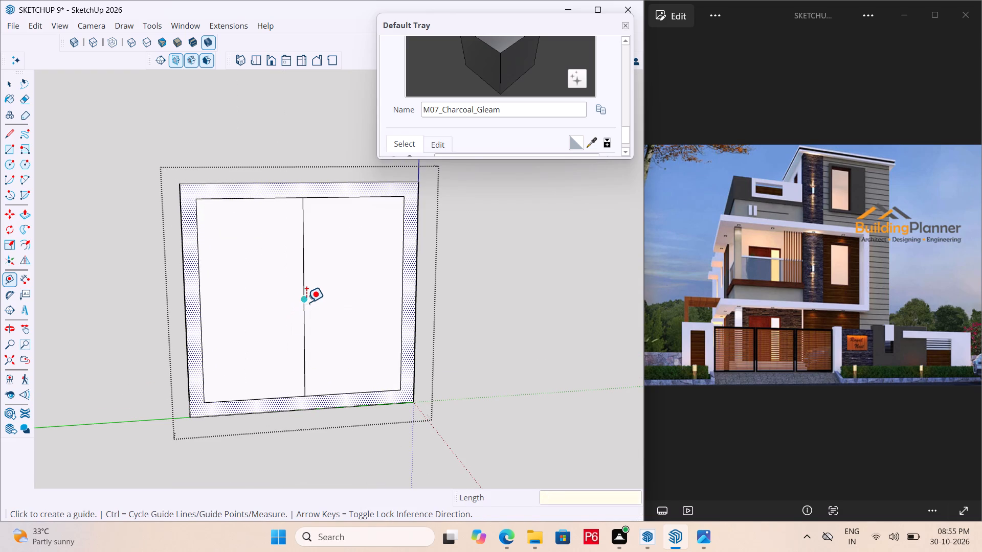
# Place vertical guides 1" to each side of the window's centre line.
pyautogui.scroll(2, 301, 271)
pyautogui.click(301, 262)
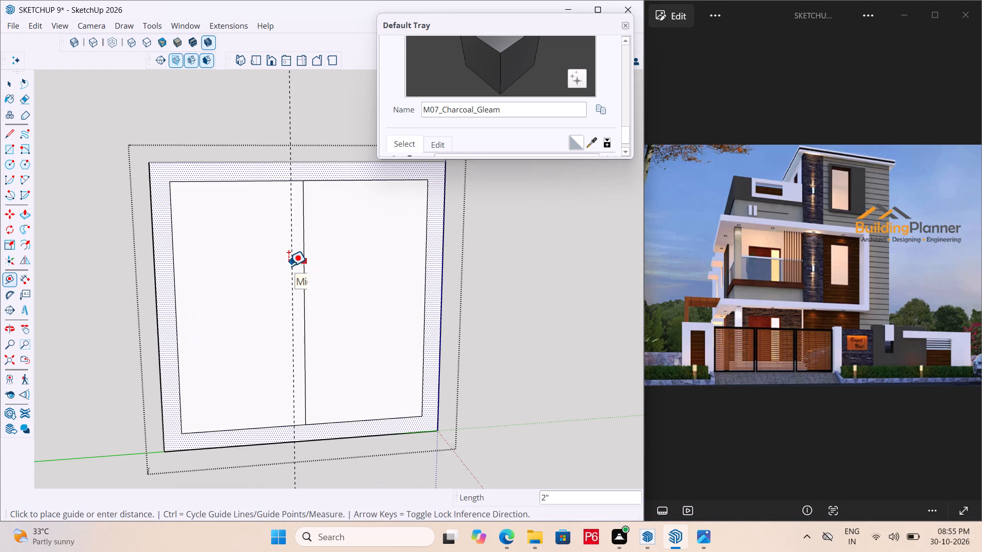
pyautogui.press('1')
pyautogui.hotkey('shift', '"')
pyautogui.press('Return')
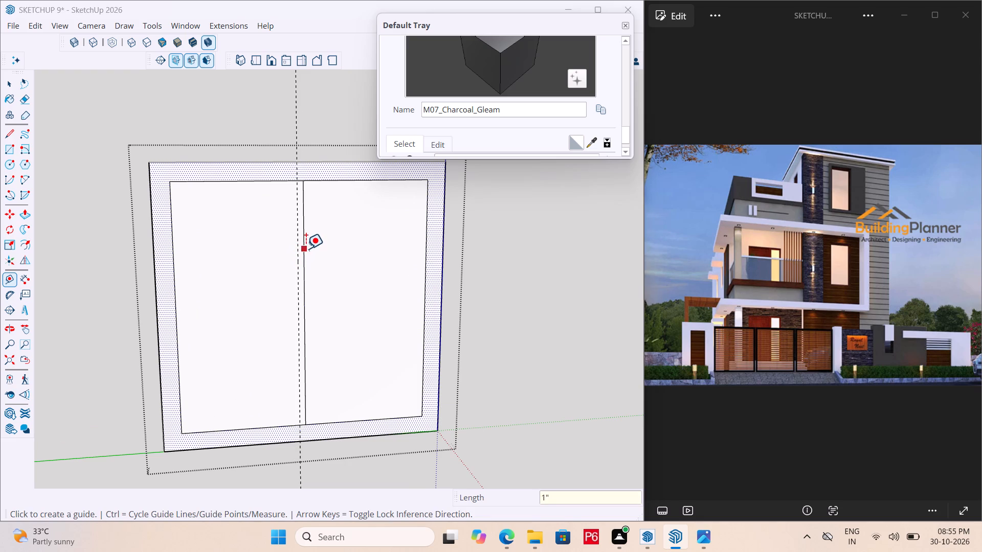
pyautogui.click(306, 249)
pyautogui.write('1"')
pyautogui.press('Return')
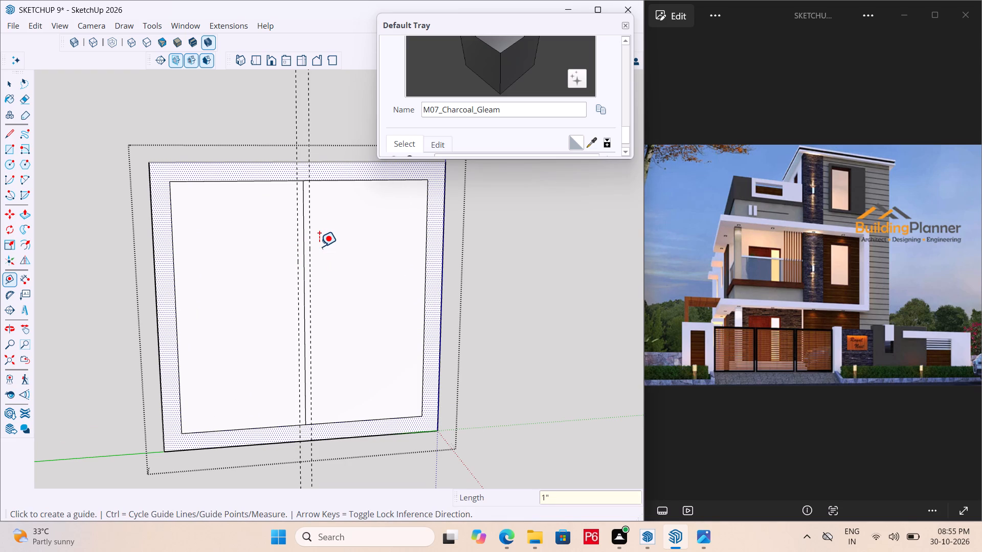
pyautogui.scroll(2, 304, 272)
pyautogui.press('space')
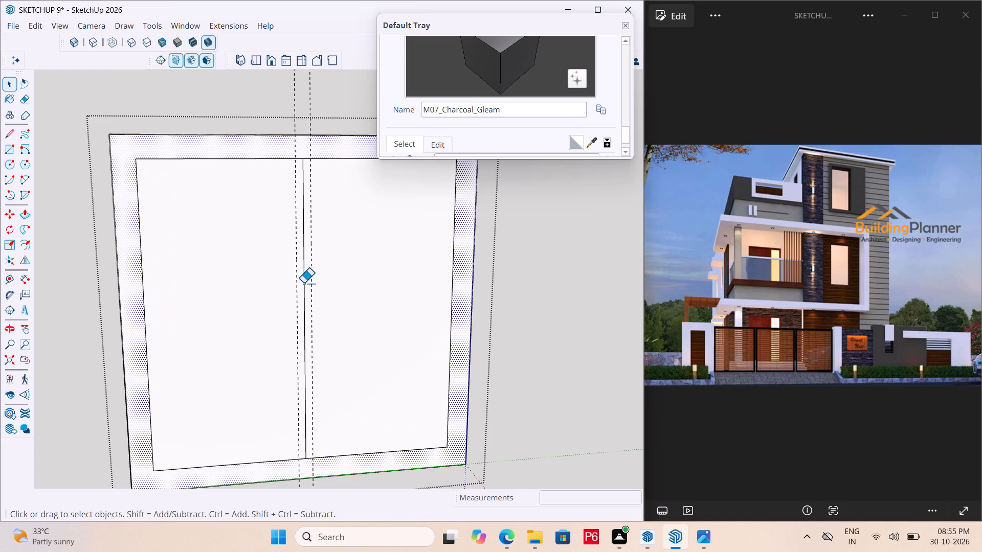
# Replace the centre line with a 2" wide mullion rectangle between the guides, spanning the inner panel's full height.
pyautogui.press('e')
pyautogui.click(303, 282)
pyautogui.click(303, 279)
pyautogui.press('r')
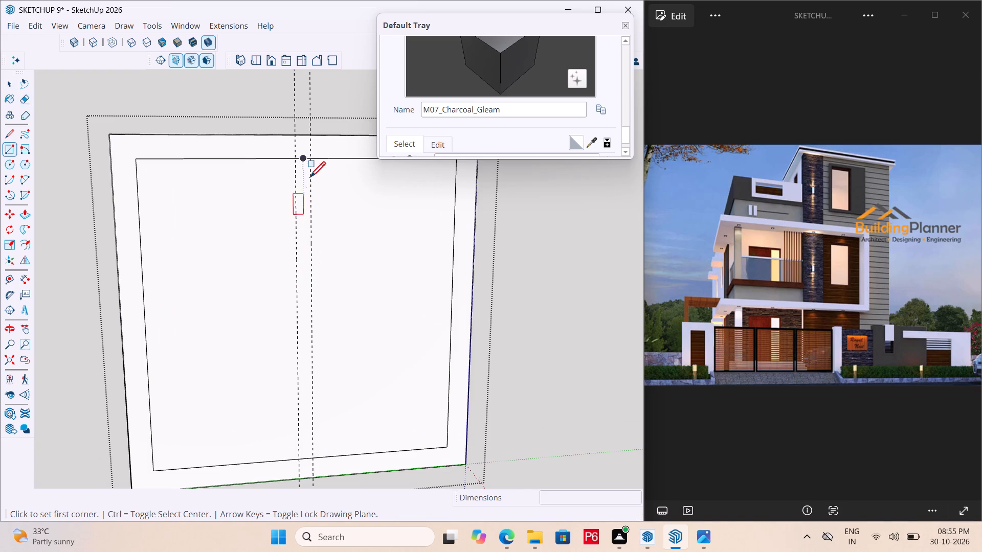
pyautogui.click(294, 164)
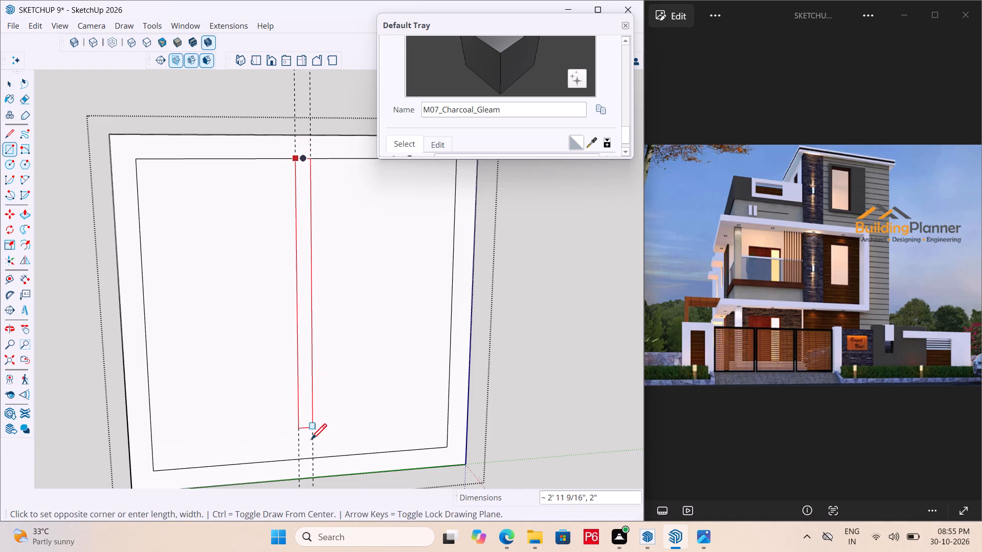
pyautogui.click(313, 459)
pyautogui.scroll(-5, 264, 319)
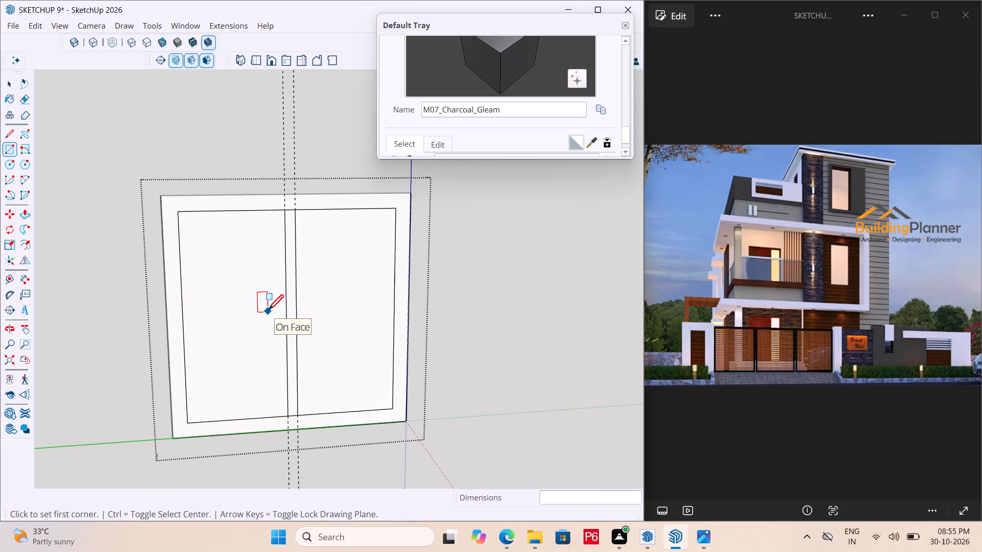
# Erase the two vertical guides and save the house model.
pyautogui.press('e')
pyautogui.scroll(1, 302, 196)
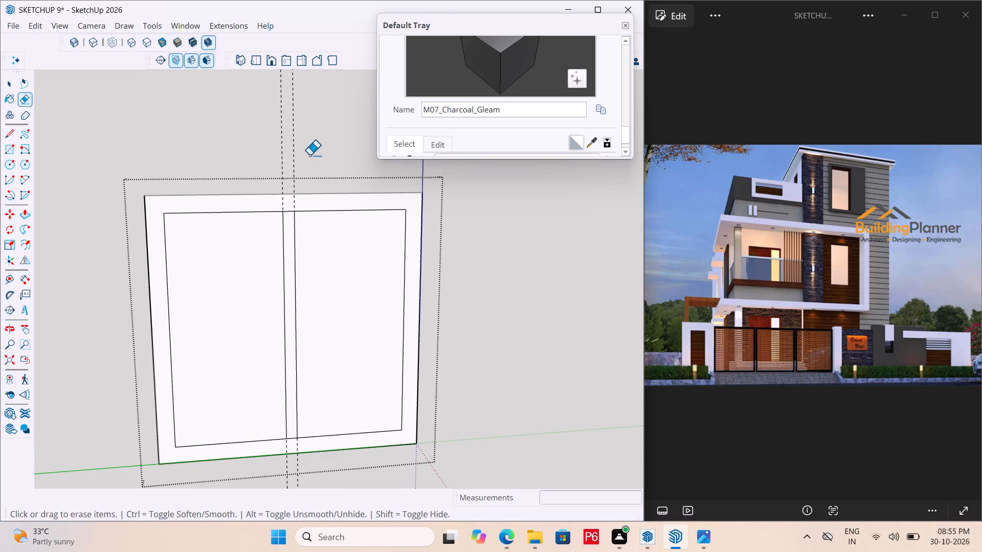
pyautogui.moveTo(306, 152); pyautogui.dragTo(259, 150)
pyautogui.click(259, 150)
pyautogui.hotkey('ctrl', 's')
pyautogui.hotkey('ctrl', 's')
pyautogui.hotkey('ctrl', 's')
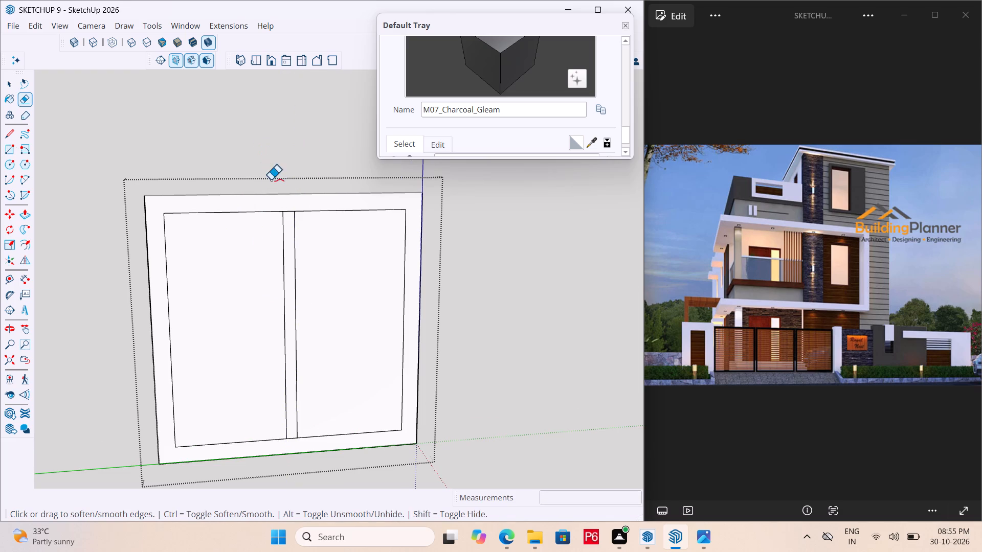
pyautogui.hotkey('ctrl', 's')
pyautogui.hotkey('ctrl', 's')
pyautogui.hotkey('ctrl', 's')
pyautogui.hotkey('ctrl', 's')
pyautogui.hotkey('ctrl', 's')
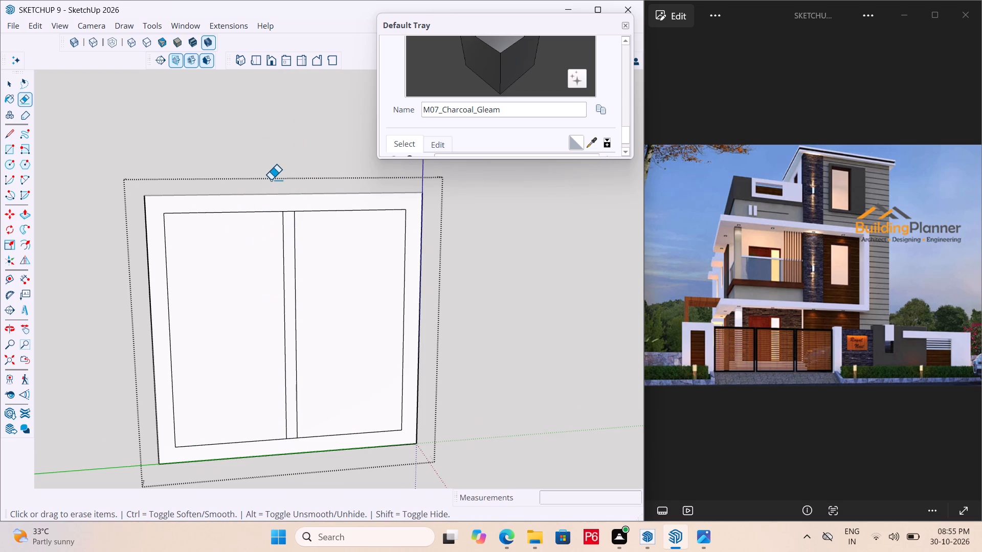
# Soften the short edges where the mullion meets the frame's top and bottom rails, and save the model.
pyautogui.scroll(5, 292, 206)
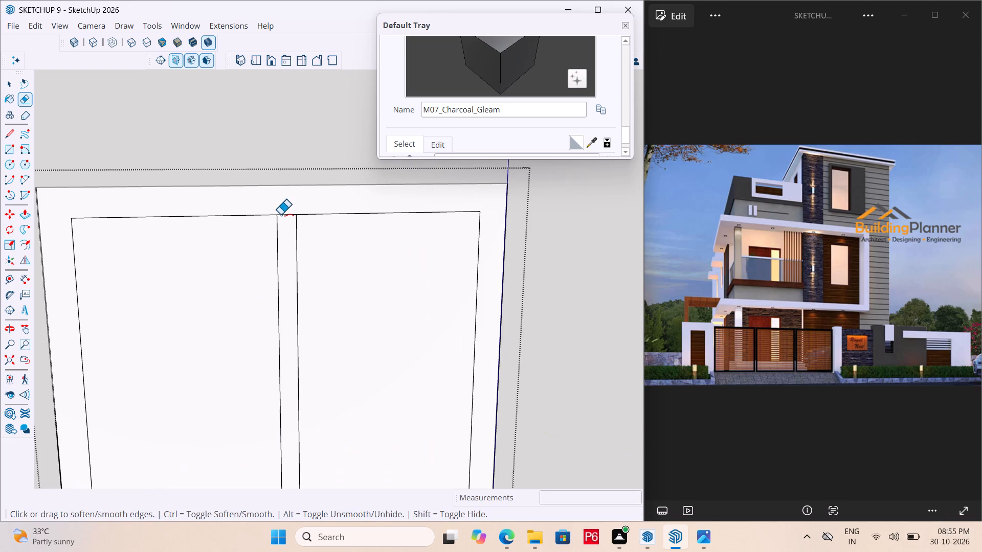
pyautogui.moveTo(281, 215); pyautogui.dragTo(285, 224)
pyautogui.scroll(-9, 270, 150)
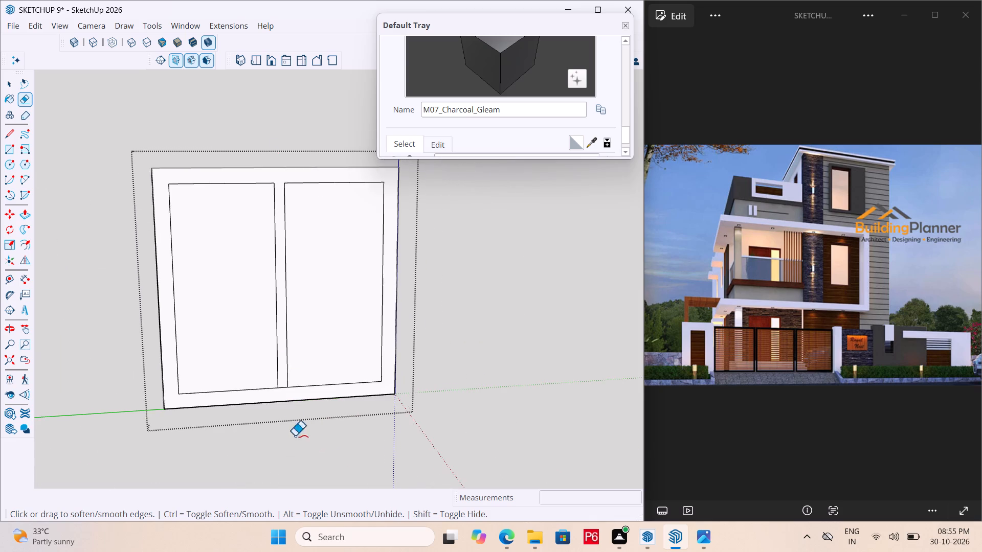
pyautogui.scroll(6, 291, 423)
pyautogui.click(284, 382)
pyautogui.scroll(-1, 290, 412)
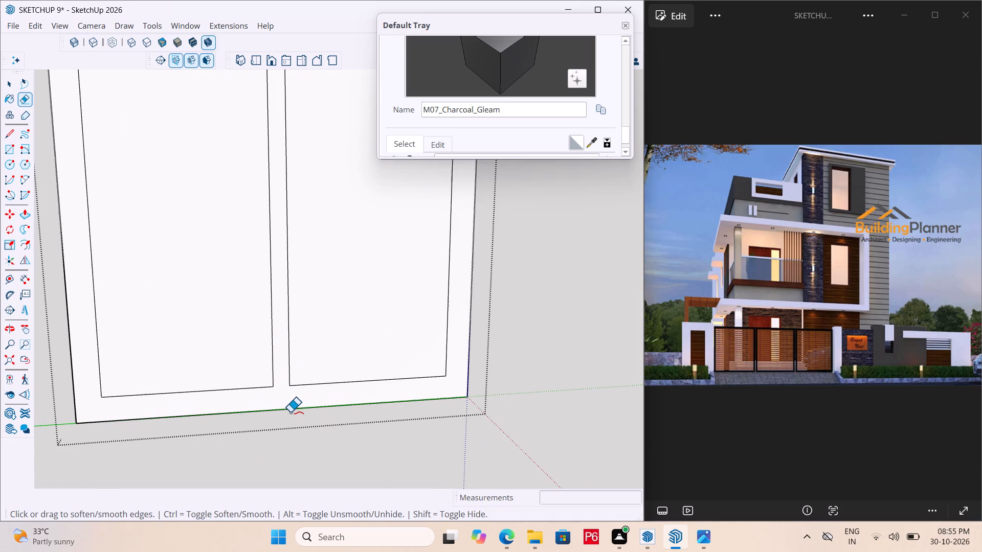
pyautogui.hotkey('ctrl', 's')
pyautogui.hotkey('ctrl', 's')
pyautogui.hotkey('ctrl', 's')
pyautogui.hotkey('ctrl', 's')
pyautogui.hotkey('ctrl', 's')
pyautogui.hotkey('ctrl', 's')
pyautogui.hotkey('ctrl', 's')
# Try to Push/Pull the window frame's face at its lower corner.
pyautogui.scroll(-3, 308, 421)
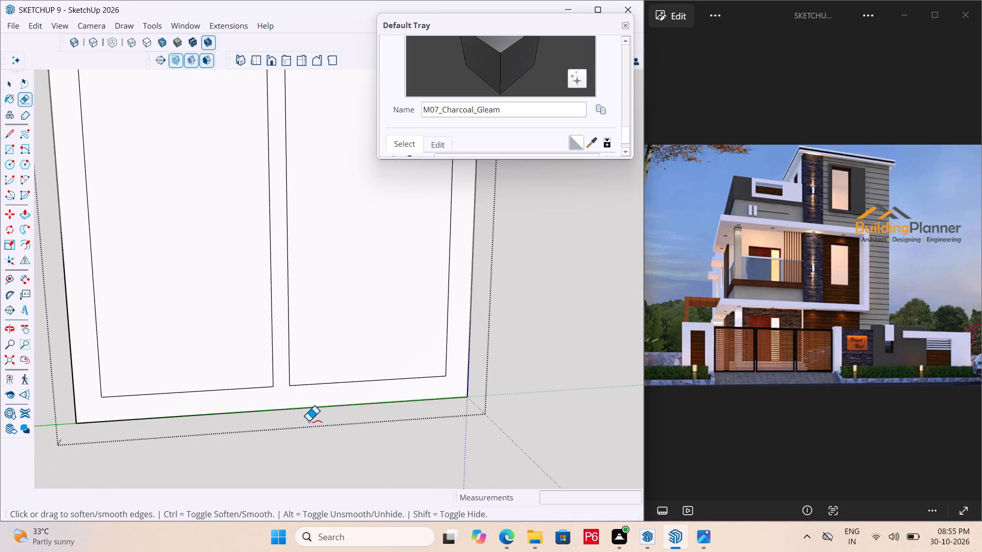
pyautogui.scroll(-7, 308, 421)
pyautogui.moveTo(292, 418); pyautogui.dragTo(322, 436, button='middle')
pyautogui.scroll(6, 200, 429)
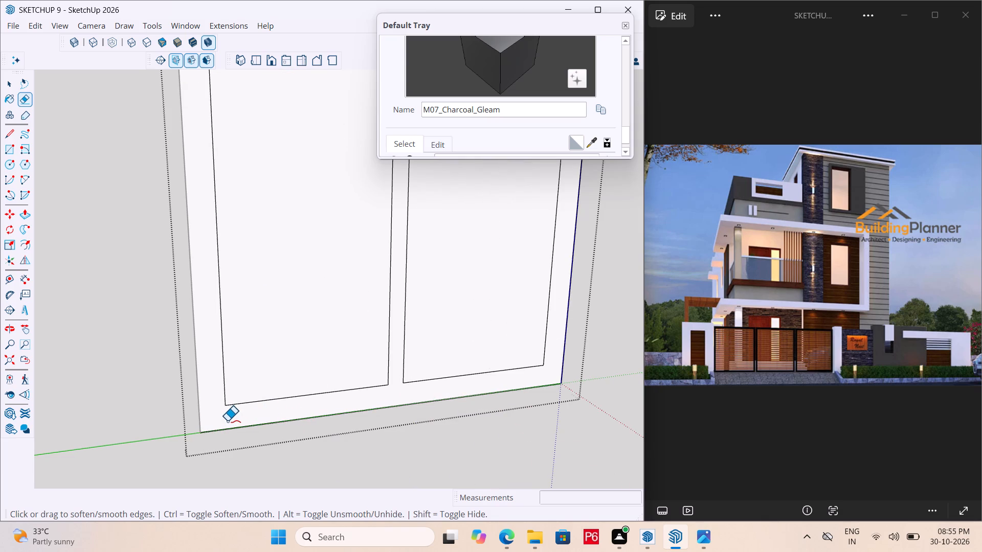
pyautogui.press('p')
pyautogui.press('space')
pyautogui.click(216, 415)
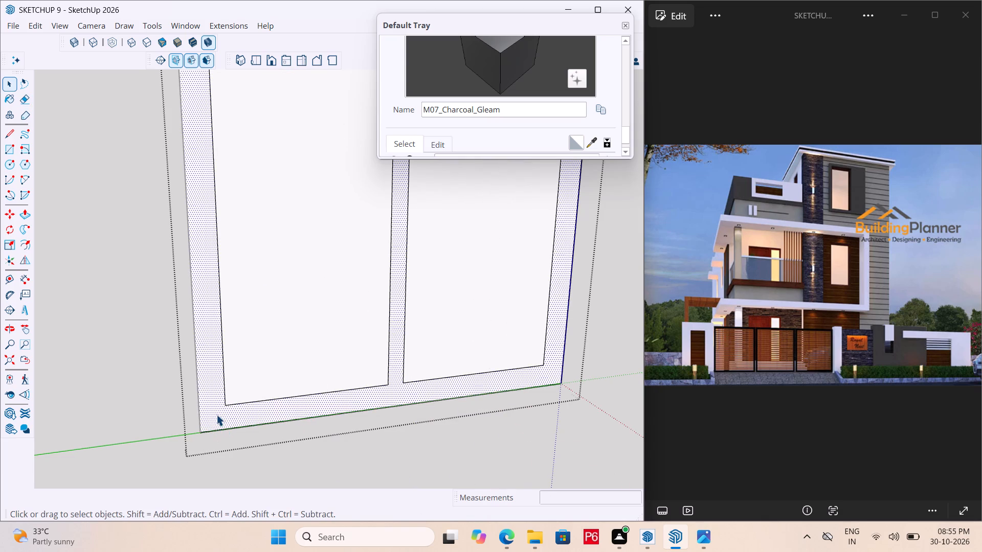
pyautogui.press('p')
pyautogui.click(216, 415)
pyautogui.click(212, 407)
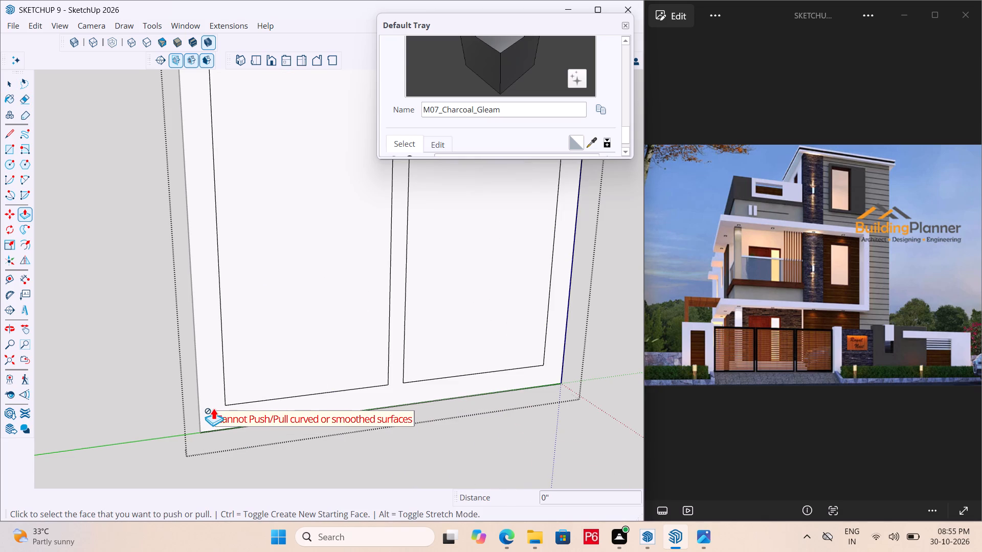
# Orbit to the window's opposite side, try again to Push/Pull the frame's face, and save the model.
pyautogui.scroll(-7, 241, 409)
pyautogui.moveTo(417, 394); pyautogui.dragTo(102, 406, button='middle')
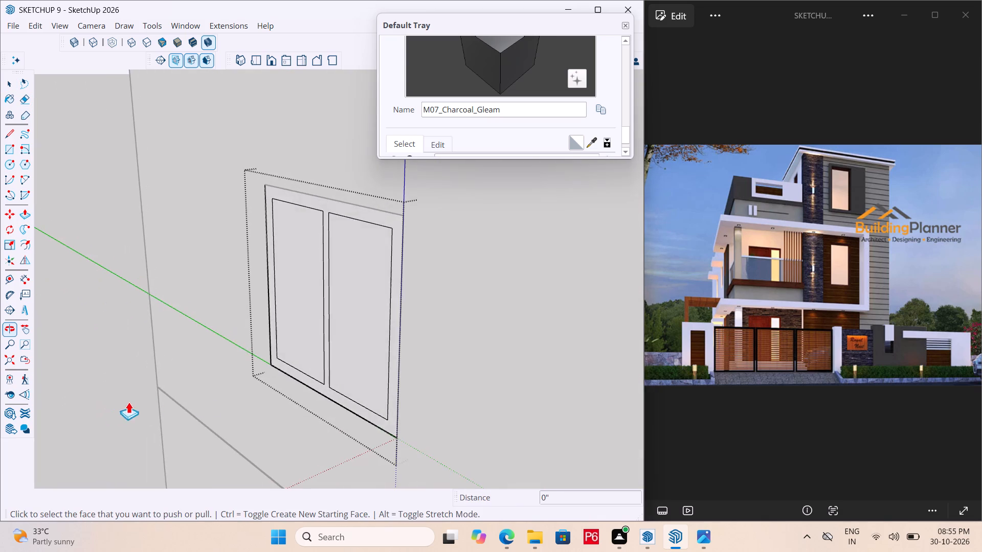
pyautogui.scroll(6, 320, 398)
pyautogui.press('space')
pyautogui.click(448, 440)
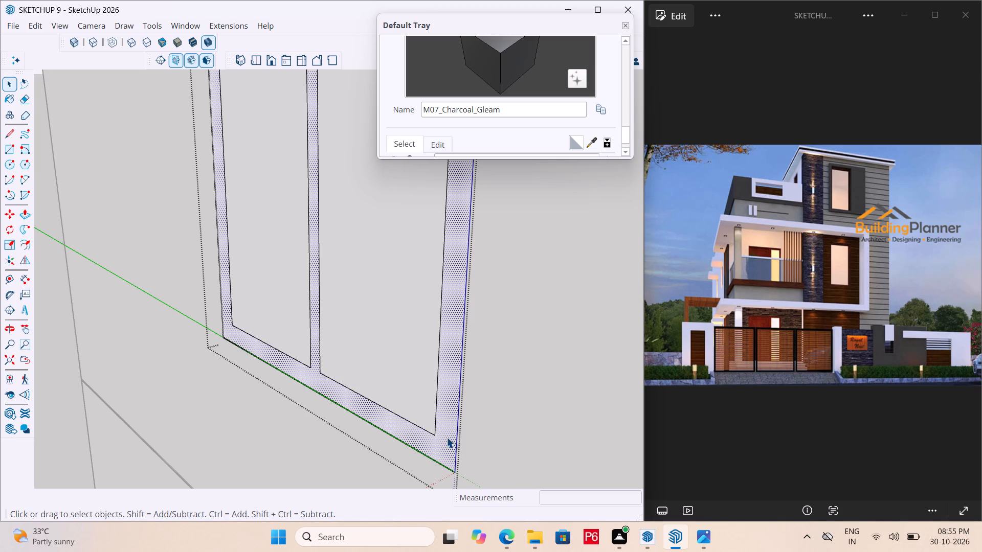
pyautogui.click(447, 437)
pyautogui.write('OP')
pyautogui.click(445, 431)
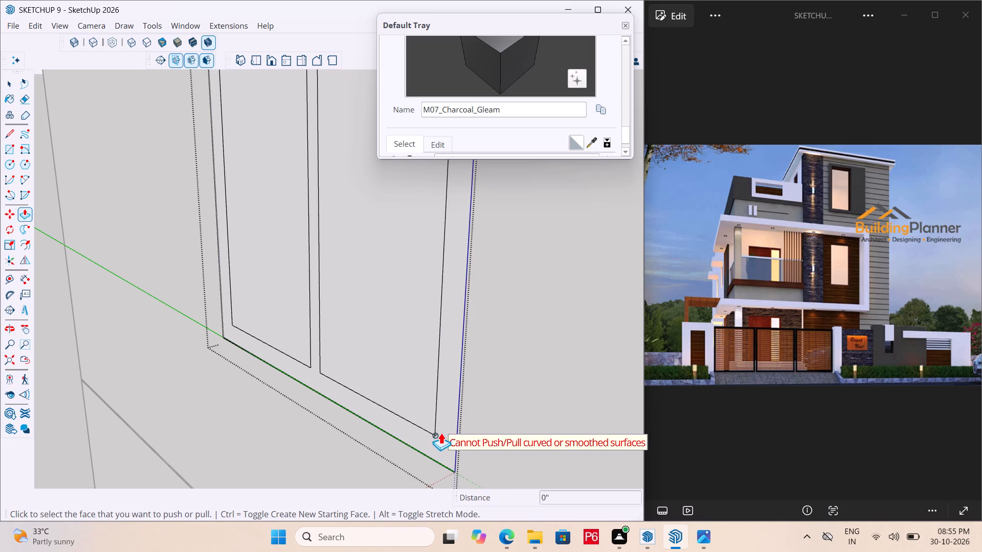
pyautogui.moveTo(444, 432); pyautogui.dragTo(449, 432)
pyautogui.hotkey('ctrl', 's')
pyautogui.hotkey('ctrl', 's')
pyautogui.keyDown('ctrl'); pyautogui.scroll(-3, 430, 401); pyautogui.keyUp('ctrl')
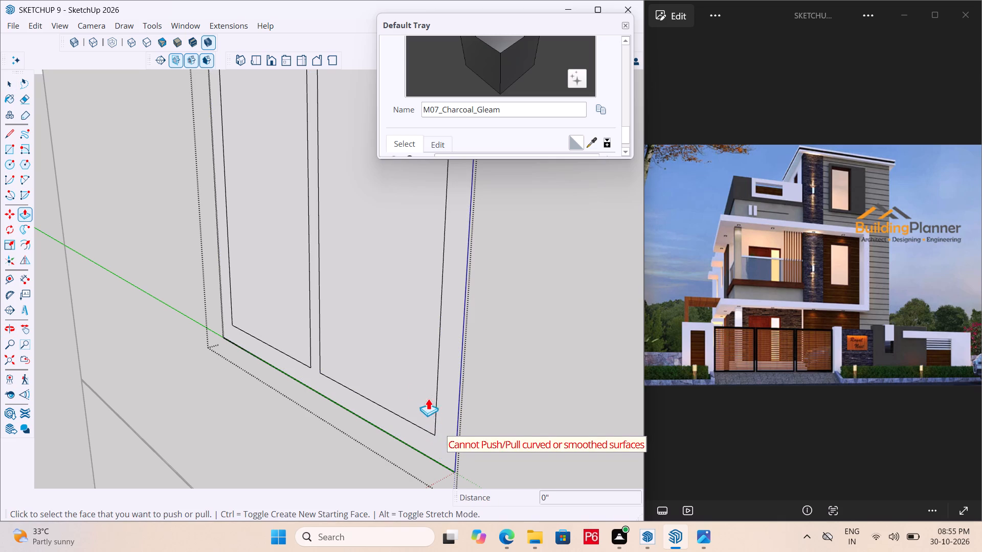
# Undo the failed window's construction, including its mullion, guides, frame and group, back to the open wall opening.
pyautogui.keyDown('ctrl'); pyautogui.scroll(-4, 428, 398); pyautogui.keyUp('ctrl')
pyautogui.scroll(-4, 382, 387)
pyautogui.press('z')
pyautogui.press('z')
pyautogui.press('z')
pyautogui.press('z')
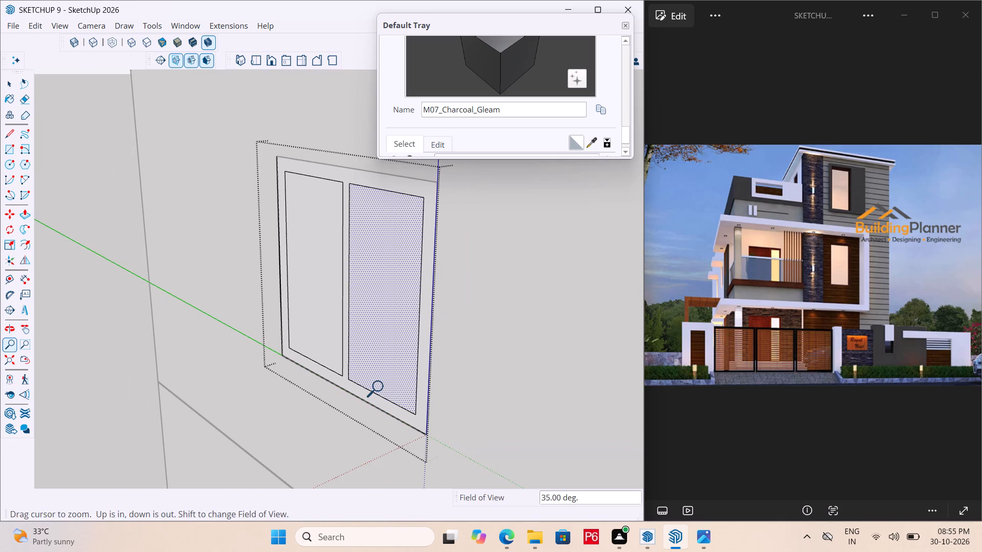
pyautogui.hotkey('ctrl', 'z')
pyautogui.hotkey('ctrl', 'z')
pyautogui.hotkey('ctrl', 'z')
pyautogui.hotkey('ctrl', 'z')
pyautogui.hotkey('ctrl', 'z')
pyautogui.hotkey('ctrl', 'z')
pyautogui.hotkey('ctrl', 'z')
pyautogui.hotkey('ctrl', 'z')
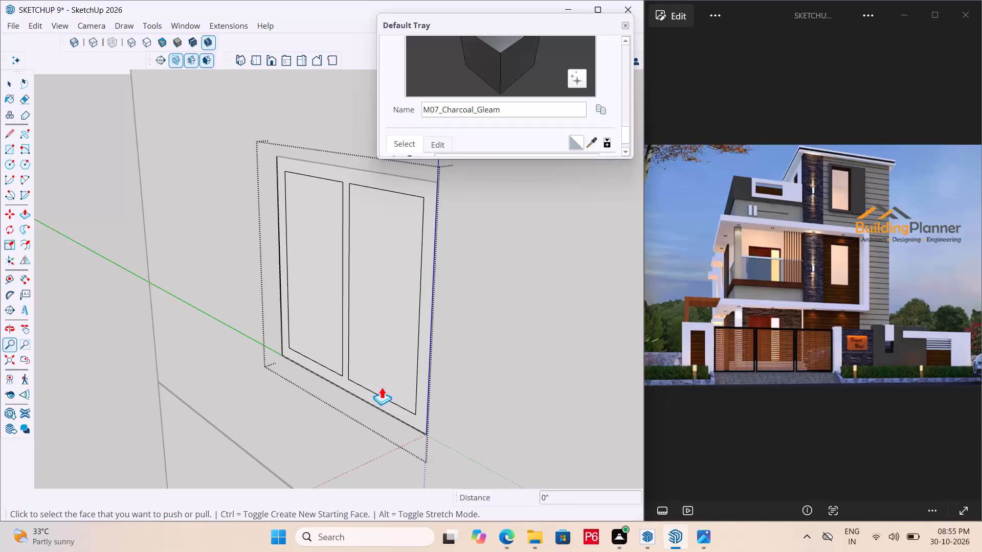
pyautogui.hotkey('ctrl', 'z')
pyautogui.hotkey('ctrl', 'z')
pyautogui.keyDown('ctrl'); pyautogui.scroll(-3, 418, 388); pyautogui.keyUp('ctrl')
pyautogui.hotkey('ctrl', 'z')
pyautogui.hotkey('ctrl', 'z')
pyautogui.hotkey('ctrl', 'z')
pyautogui.hotkey('ctrl', 'z')
pyautogui.hotkey('ctrl', 'z')
pyautogui.keyDown('ctrl'); pyautogui.scroll(-4, 431, 389); pyautogui.keyUp('ctrl')
pyautogui.hotkey('ctrl', 'z')
pyautogui.hotkey('ctrl', 'z')
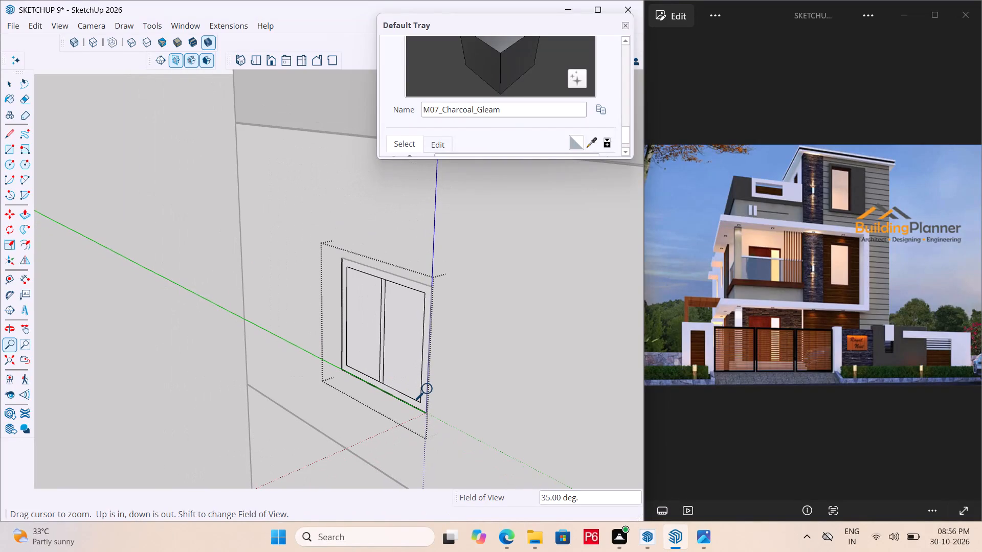
pyautogui.hotkey('ctrl', 'z')
pyautogui.hotkey('ctrl', 'z')
pyautogui.hotkey('ctrl', 'z')
pyautogui.hotkey('ctrl', 'z')
pyautogui.hotkey('ctrl', 'z')
pyautogui.press('Escape')
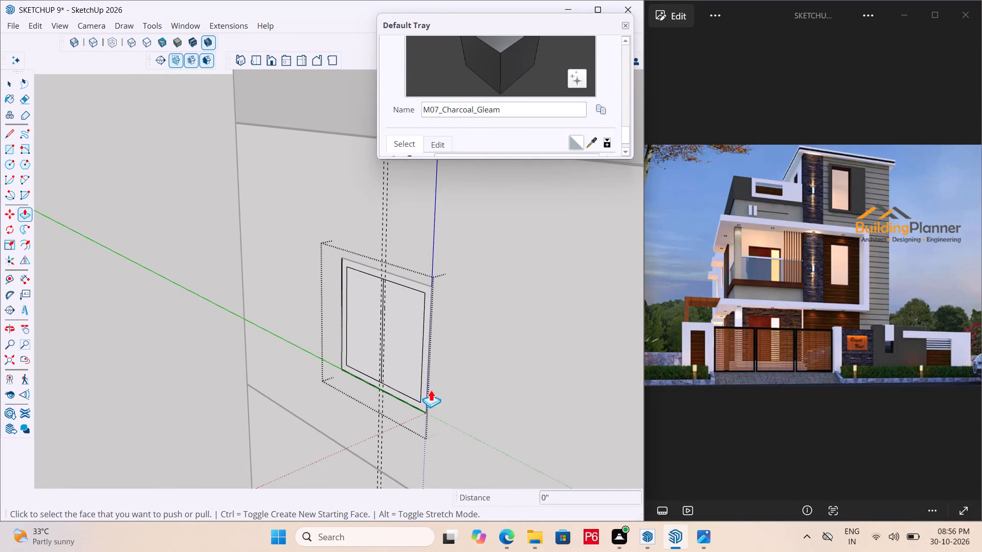
pyautogui.hotkey('ctrl', 'z')
pyautogui.hotkey('ctrl', 'z')
pyautogui.press('space')
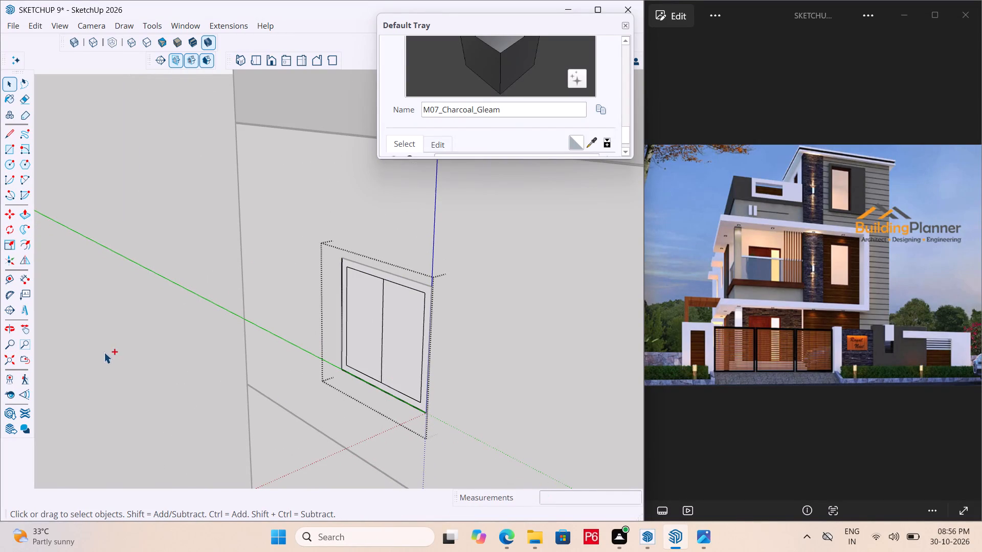
pyautogui.hotkey('ctrl', 'z')
pyautogui.hotkey('ctrl', 'z')
pyautogui.hotkey('ctrl', 'z')
pyautogui.hotkey('ctrl', 'z')
pyautogui.hotkey('ctrl', 'z')
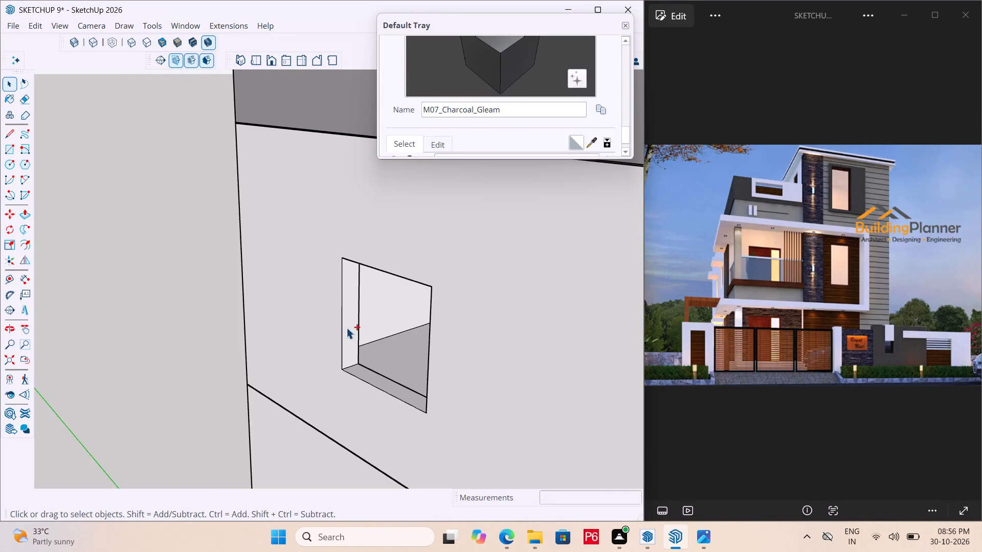
# Draw a rectangle covering the upper side-wall opening nearest the building's corner, and make its face and edges a group.
pyautogui.scroll(-6, 324, 300)
pyautogui.scroll(-6, 176, 301)
pyautogui.moveTo(385, 353); pyautogui.dragTo(448, 357, button='middle')
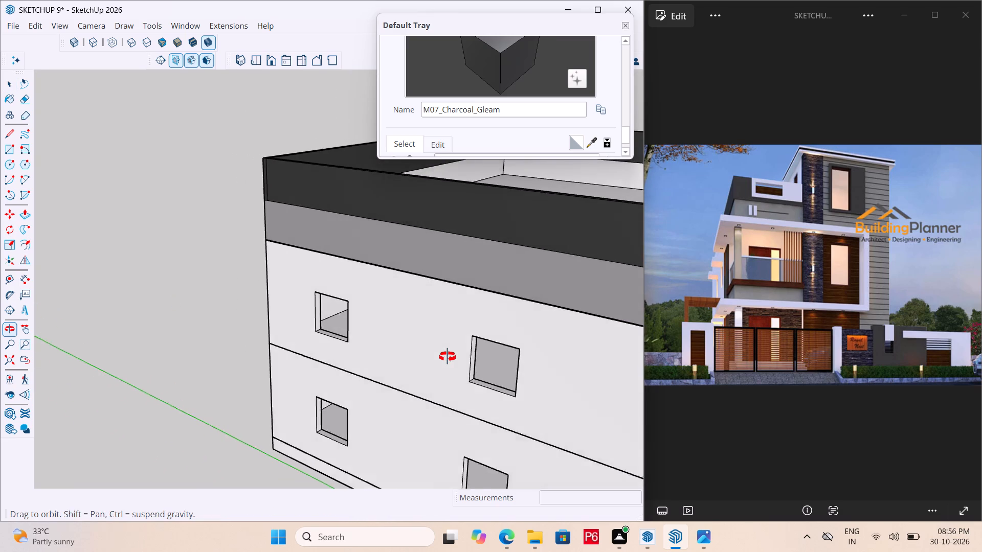
pyautogui.moveTo(448, 357); pyautogui.dragTo(451, 357, button='middle')
pyautogui.scroll(4, 402, 324)
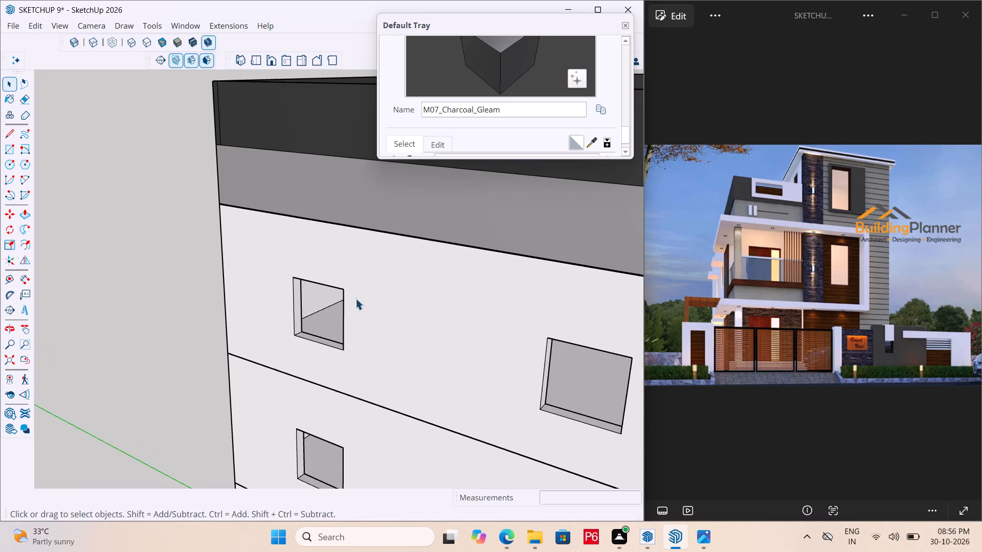
pyautogui.press('r')
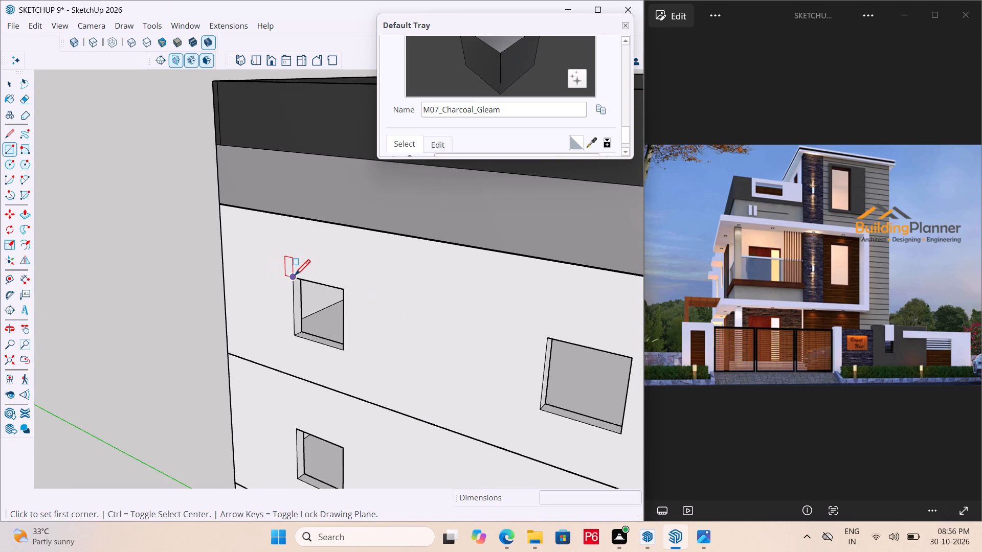
pyautogui.click(295, 277)
pyautogui.click(344, 350)
pyautogui.press('space')
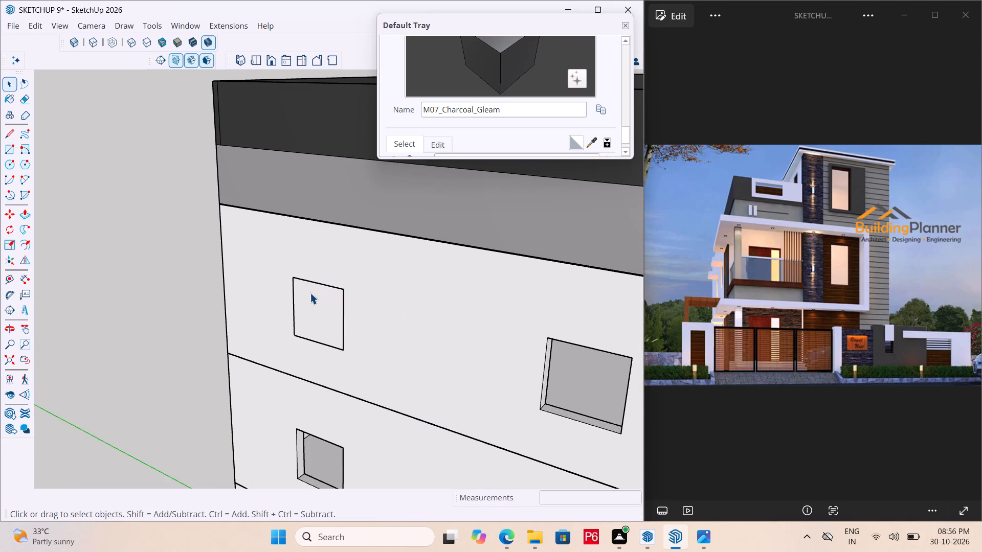
pyautogui.doubleClick(310, 293)
pyautogui.rightClick(310, 293)
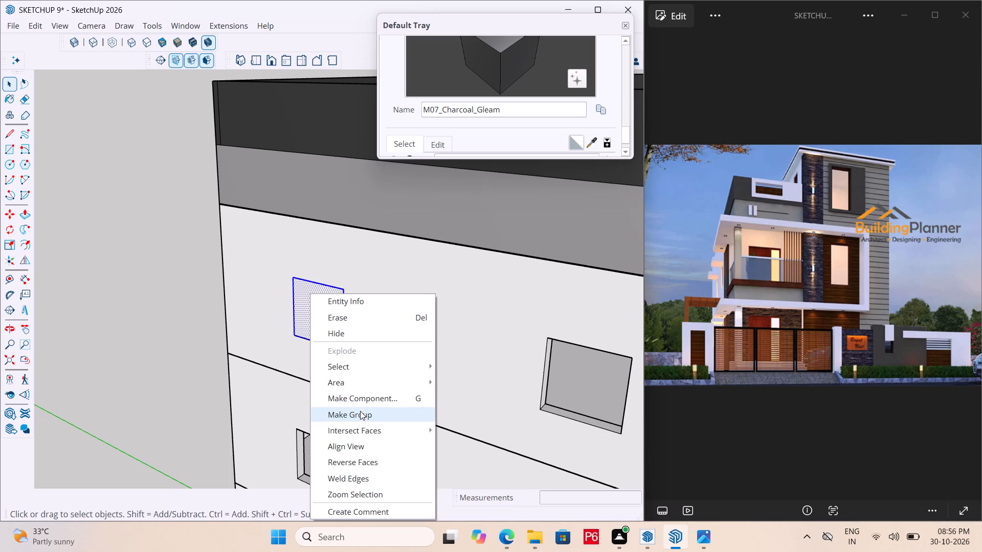
pyautogui.click(361, 412)
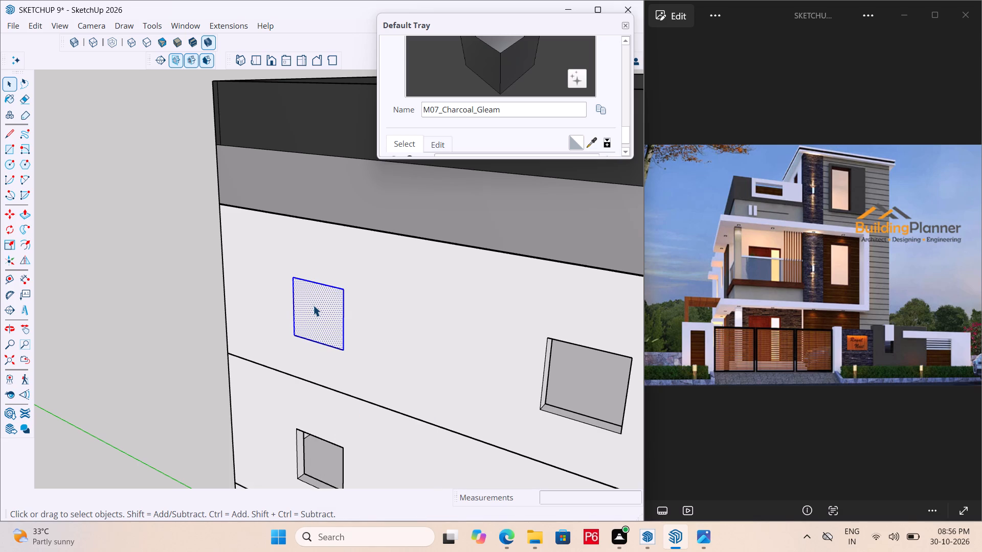
# Inside the window group, offset the face's outline inward by 3" to form the frame border.
pyautogui.doubleClick(313, 305)
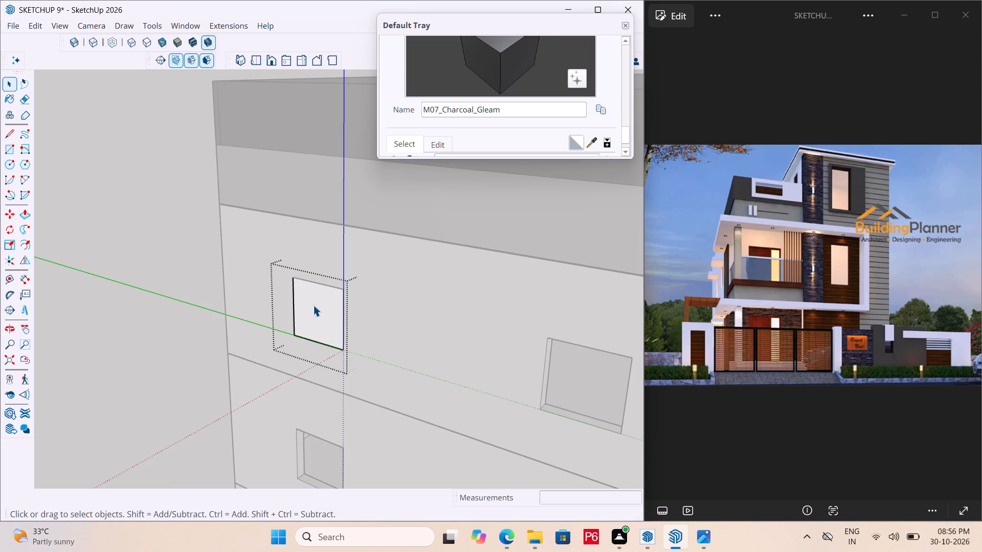
pyautogui.moveTo(313, 305); pyautogui.dragTo(390, 313, button='middle')
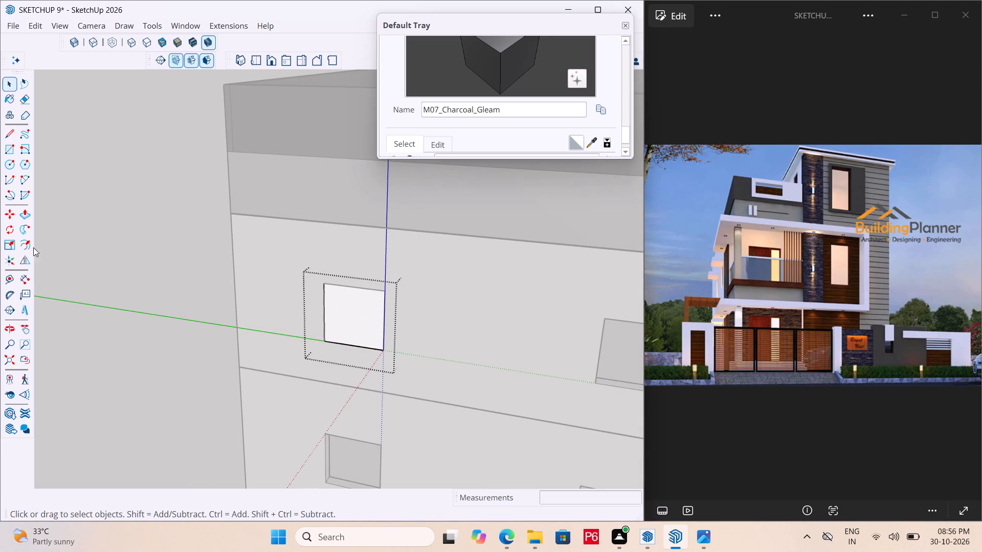
pyautogui.click(30, 245)
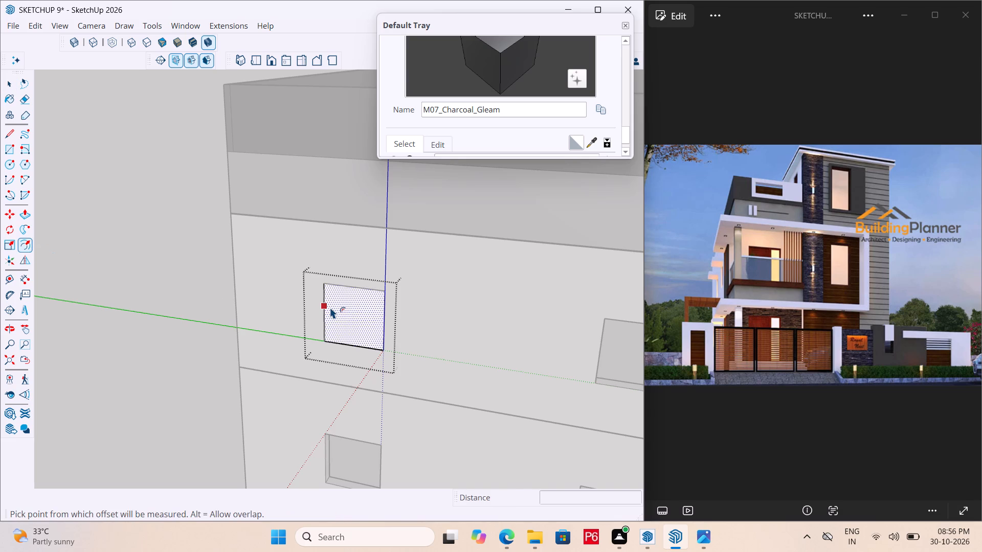
pyautogui.click(330, 307)
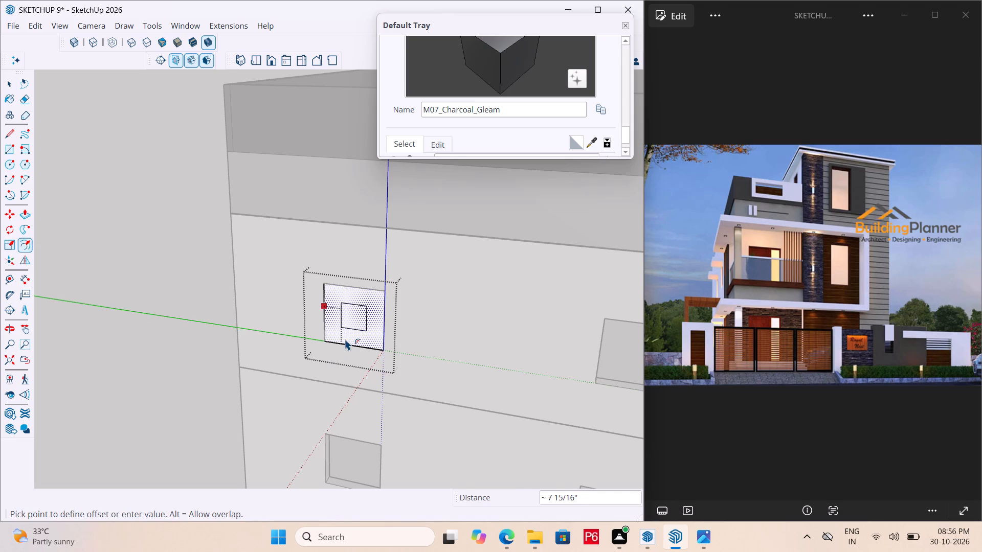
pyautogui.press('3')
pyautogui.hotkey('shift', '"')
pyautogui.press('Return')
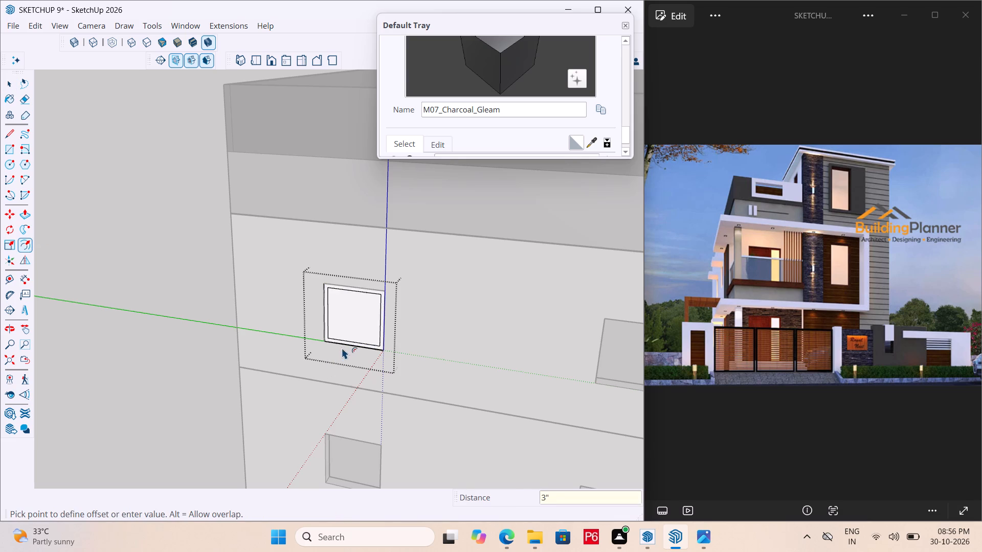
# Draw a vertical centre line 3' 6" long between the midpoints of the inner pane's top and bottom edges.
pyautogui.scroll(5, 372, 312)
pyautogui.moveTo(360, 311); pyautogui.dragTo(391, 295, button='middle')
pyautogui.press('l')
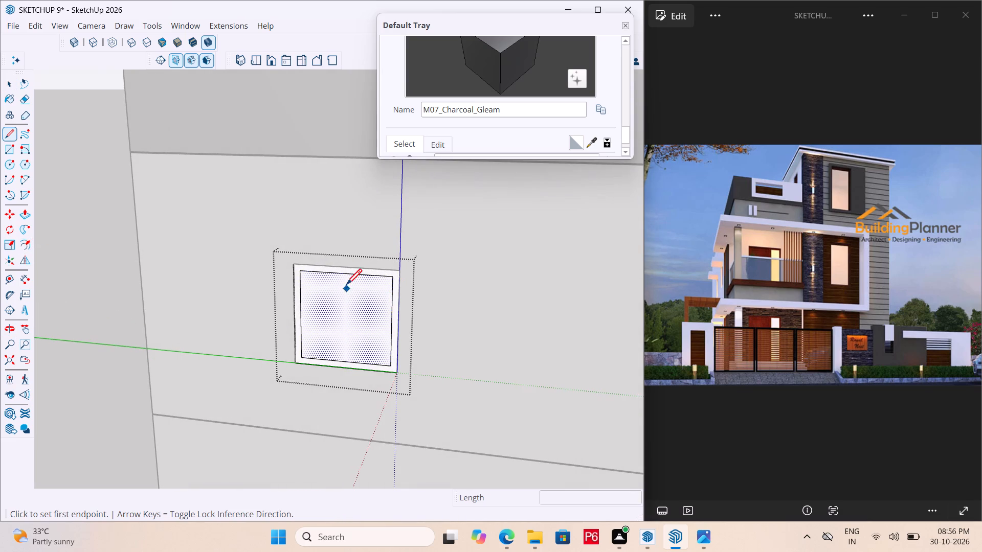
pyautogui.scroll(3, 346, 286)
pyautogui.click(343, 271)
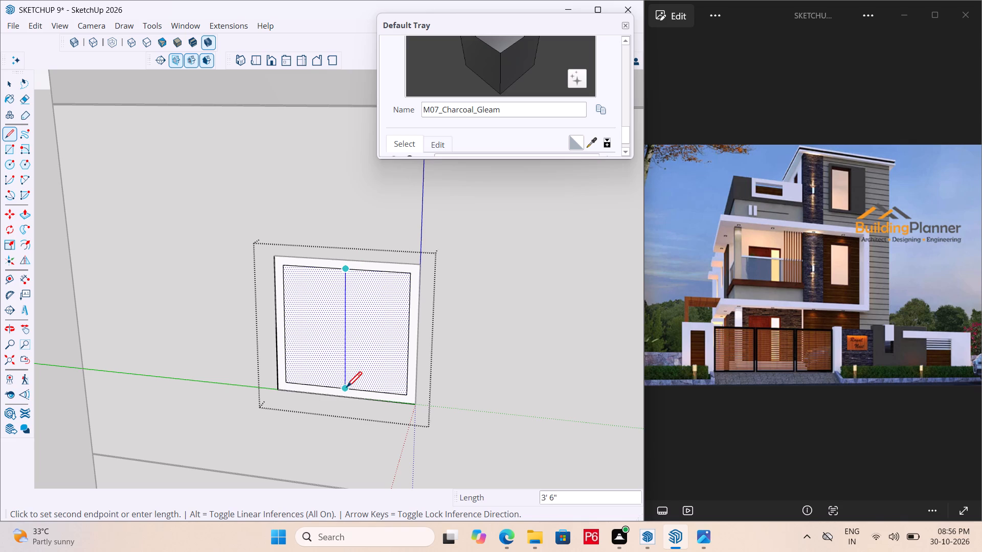
pyautogui.click(346, 389)
pyautogui.press('space')
# Place vertical guides 1" on each side of the window's centre line and save the model.
pyautogui.write('RT')
pyautogui.click(344, 306)
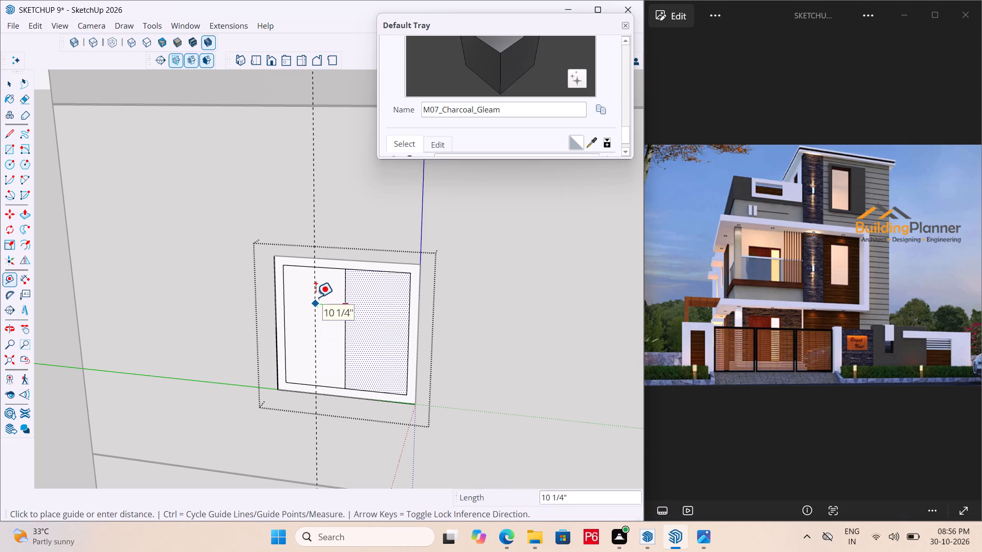
pyautogui.press('1')
pyautogui.press('BackSpace')
pyautogui.write('1"')
pyautogui.press('Return')
pyautogui.scroll(8, 358, 314)
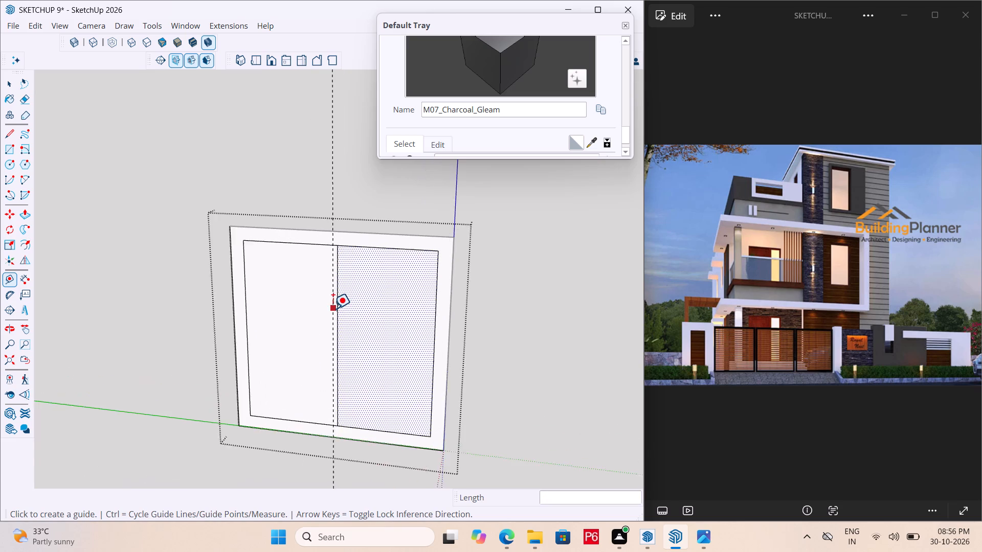
pyautogui.scroll(2, 333, 309)
pyautogui.click(341, 264)
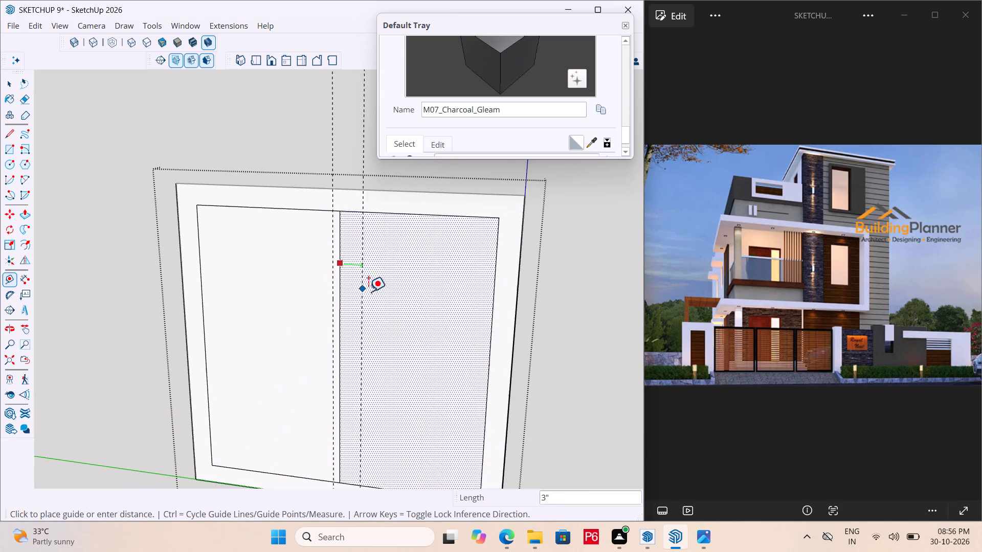
pyautogui.write('1"')
pyautogui.press('Return')
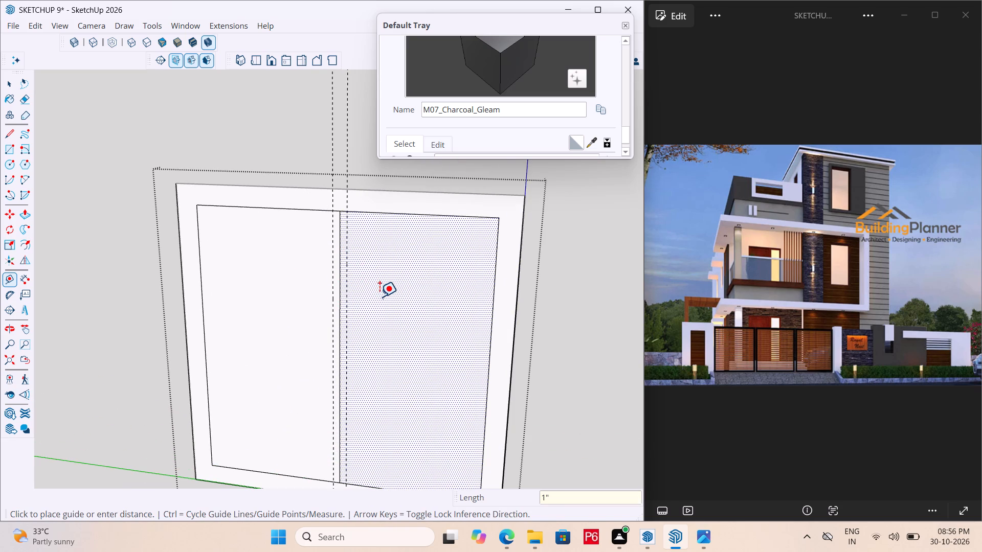
pyautogui.hotkey('ctrl', 's')
pyautogui.hotkey('ctrl', 's')
pyautogui.hotkey('ctrl', 's')
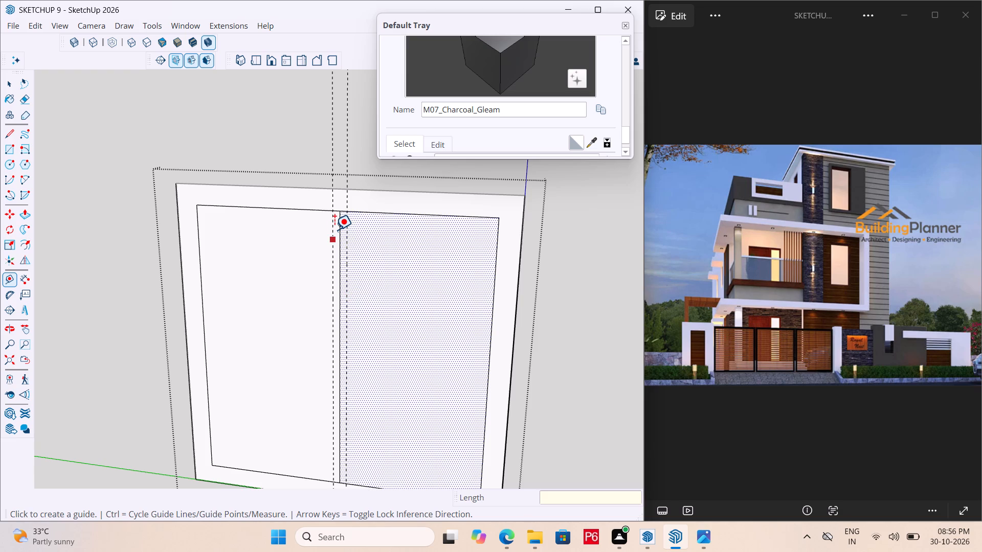
# Erase the centre line and draw a 2" by 3' 6" mullion rectangle between the two guides.
pyautogui.scroll(4, 334, 232)
pyautogui.press('e')
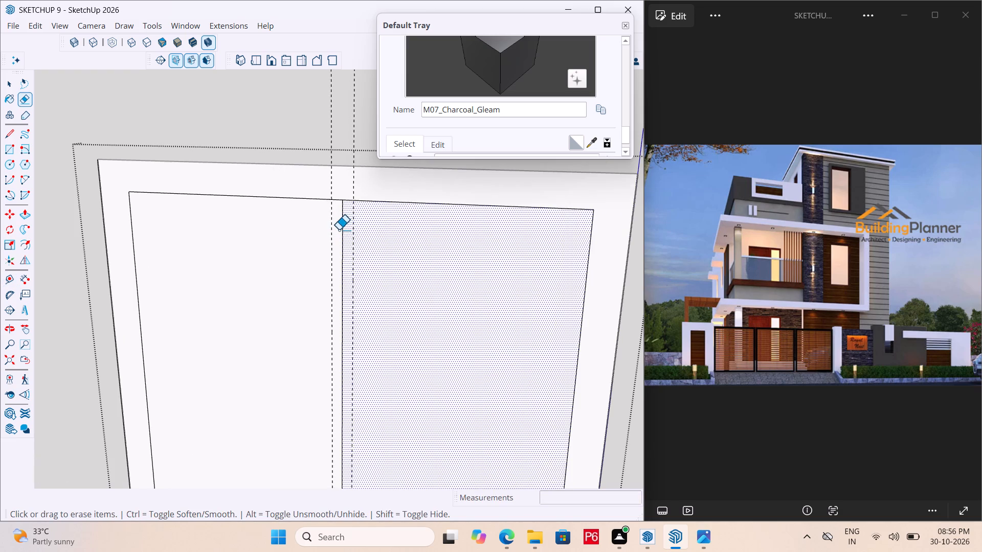
pyautogui.click(342, 226)
pyautogui.press('r')
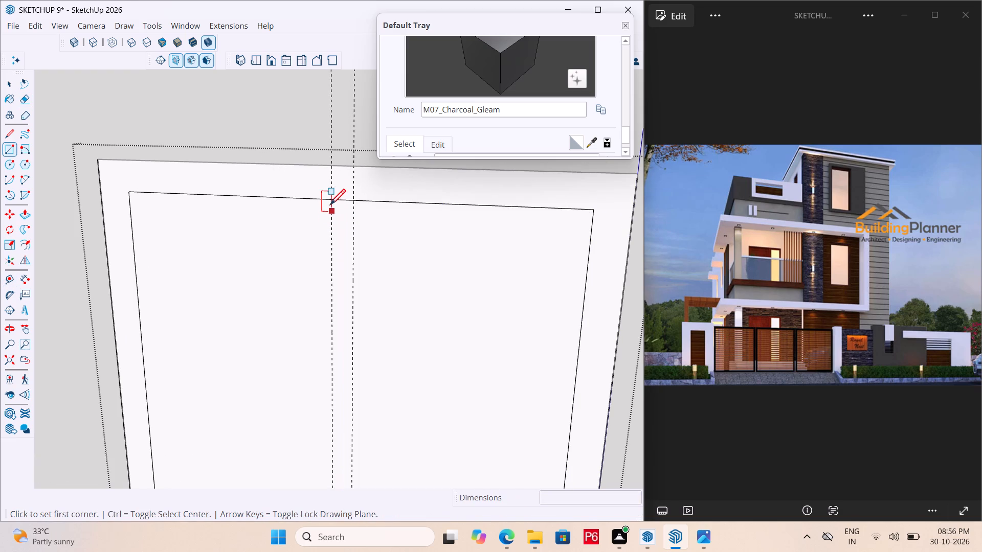
pyautogui.click(332, 201)
pyautogui.scroll(-6, 320, 290)
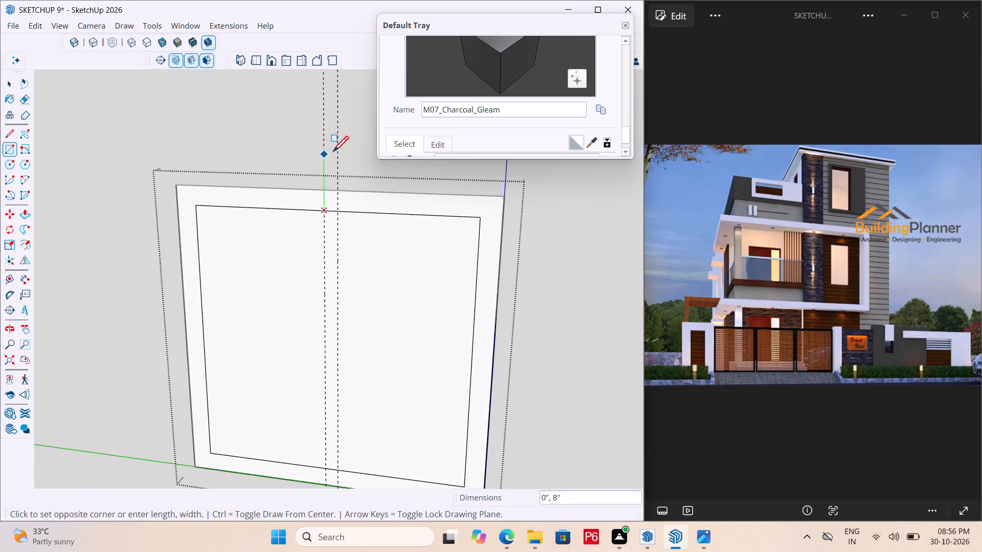
pyautogui.scroll(-5, 334, 153)
pyautogui.scroll(6, 336, 392)
pyautogui.click(338, 343)
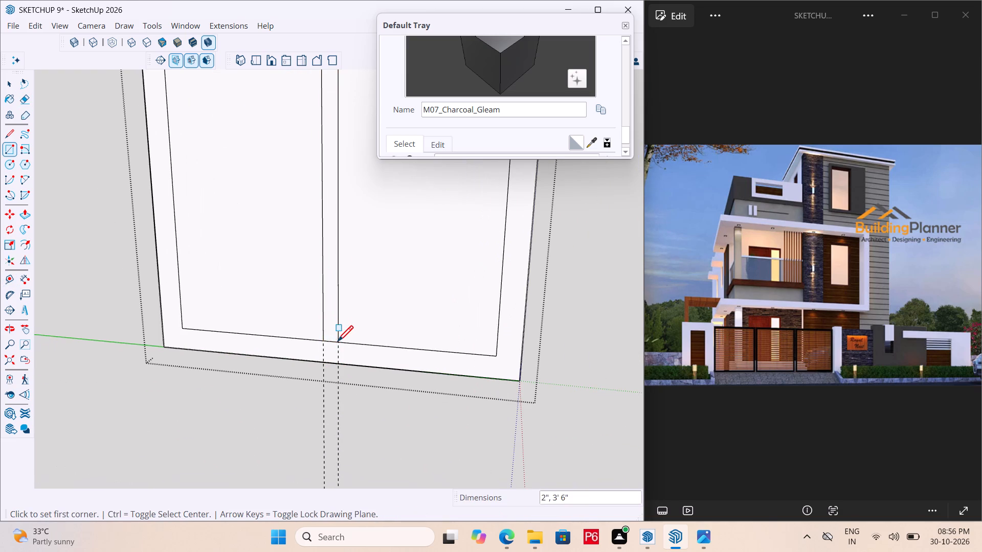
# Erase the two vertical guides and save the model.
pyautogui.scroll(-6, 332, 363)
pyautogui.press('e')
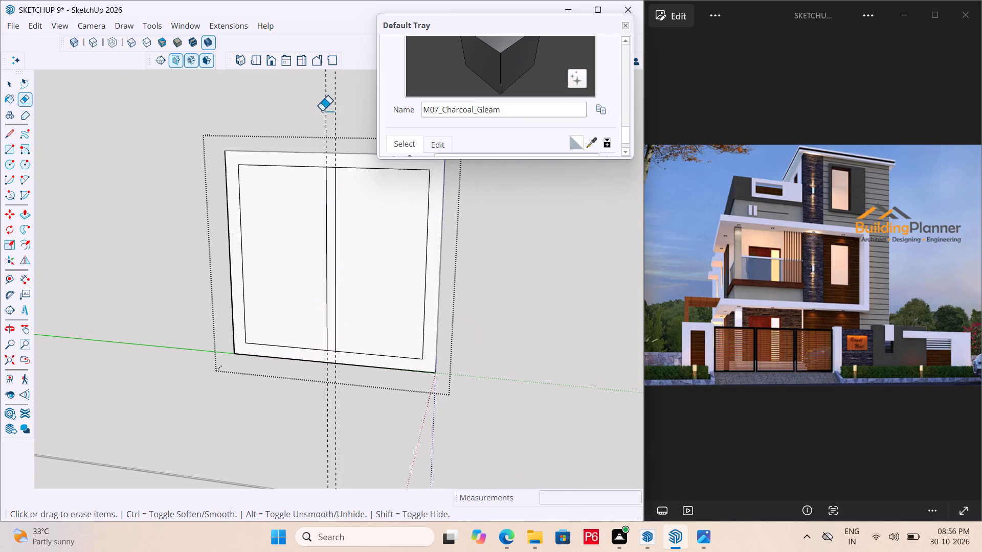
pyautogui.moveTo(322, 111); pyautogui.dragTo(343, 116)
pyautogui.hotkey('ctrl', 's')
pyautogui.hotkey('ctrl', 's')
pyautogui.hotkey('ctrl', 's')
pyautogui.hotkey('ctrl', 's')
# Erase the short edges at the mullion's top and bottom so it joins the frame as one face.
pyautogui.scroll(5, 341, 159)
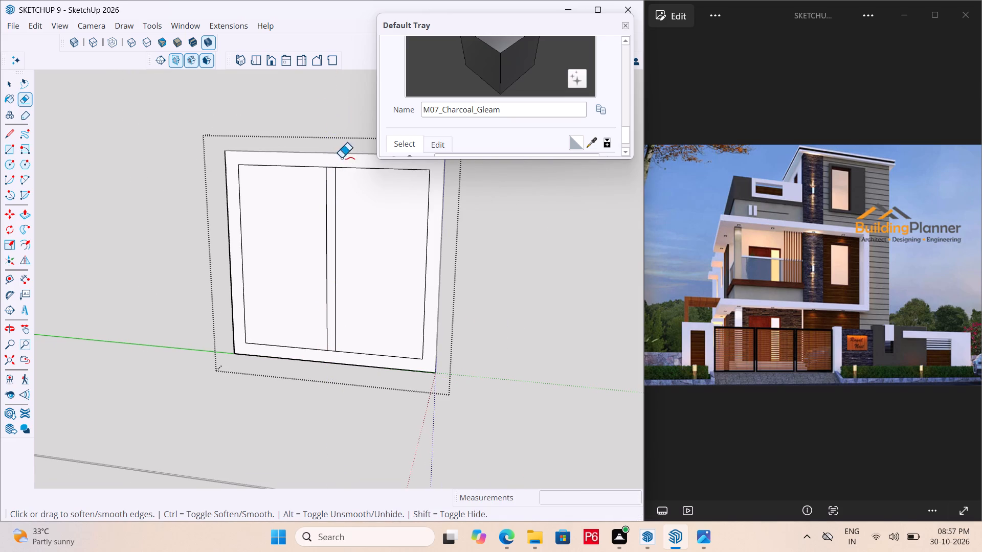
pyautogui.scroll(9, 337, 166)
pyautogui.doubleClick(331, 170)
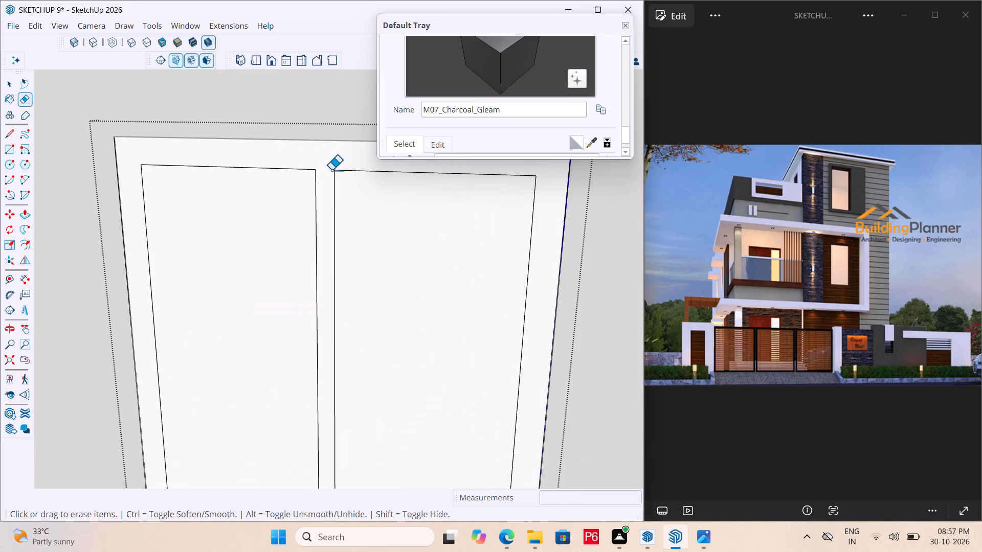
pyautogui.scroll(-2, 332, 171)
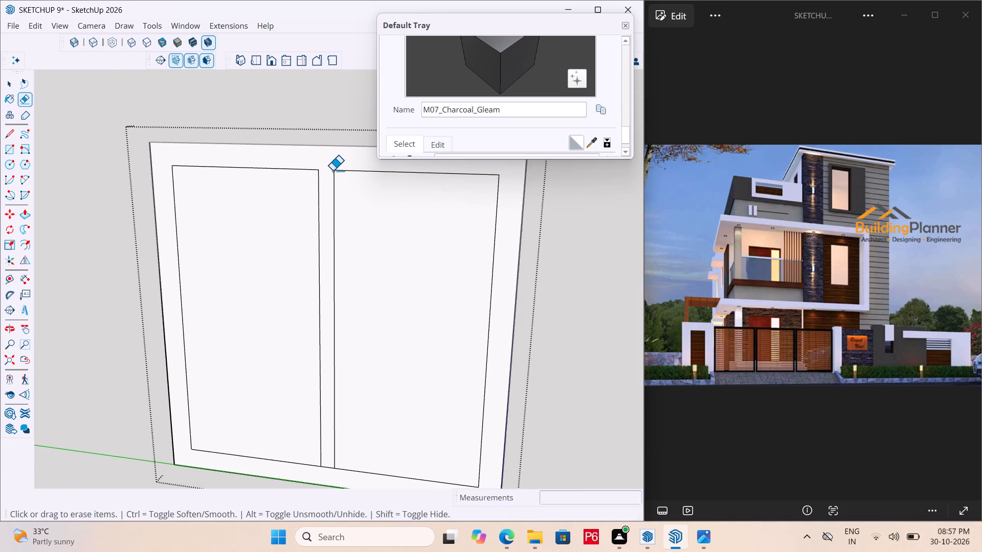
pyautogui.scroll(-1, 332, 171)
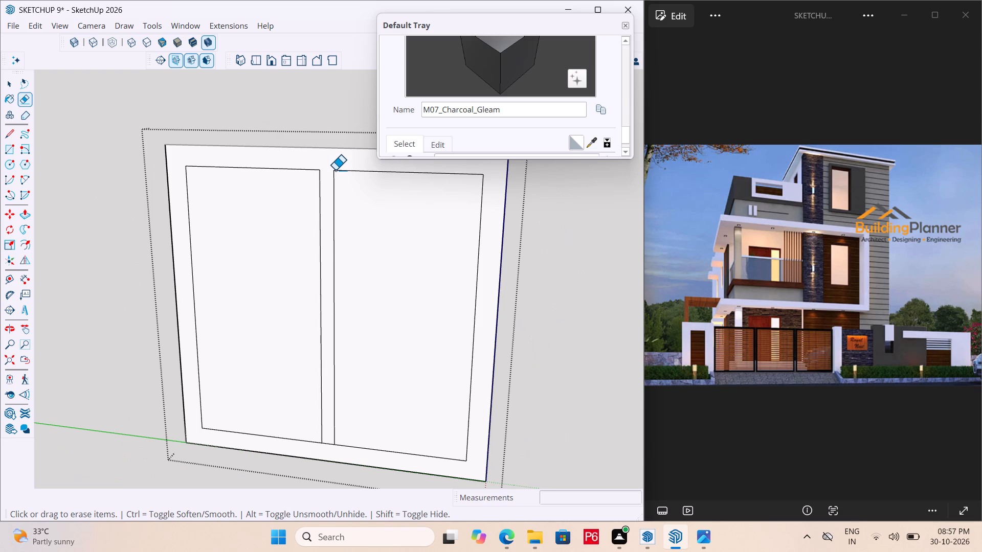
pyautogui.scroll(-5, 335, 170)
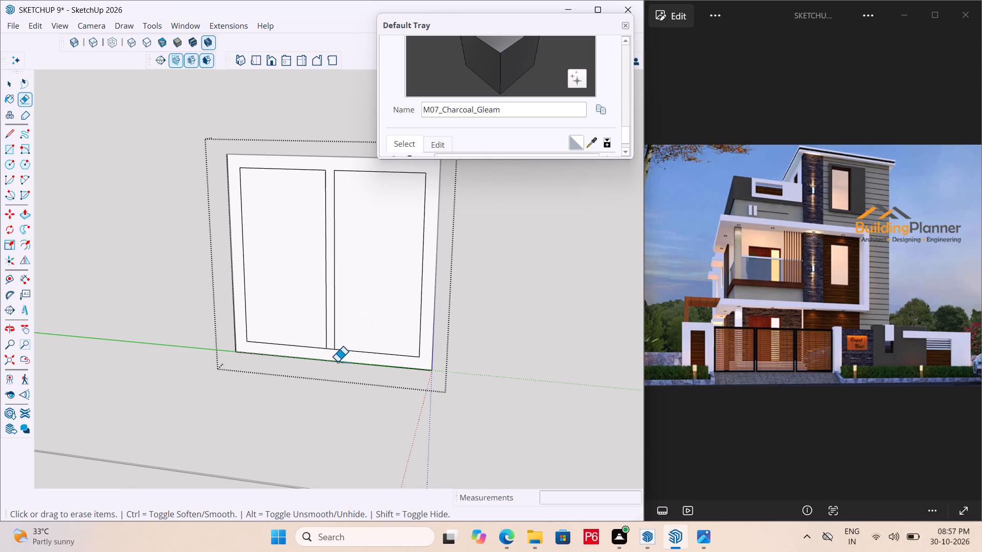
pyautogui.scroll(9, 337, 362)
pyautogui.click(325, 339)
pyautogui.scroll(-7, 325, 350)
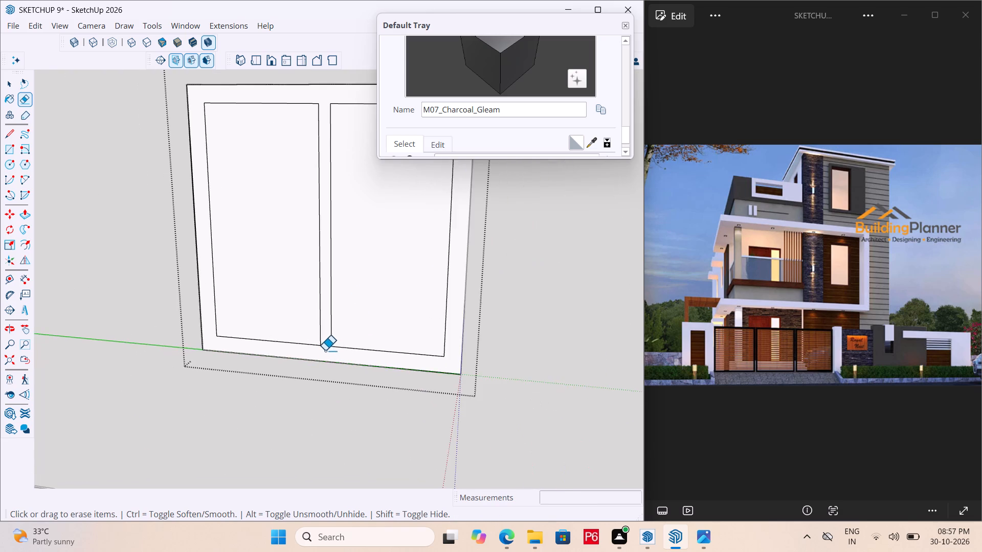
pyautogui.scroll(-5, 322, 353)
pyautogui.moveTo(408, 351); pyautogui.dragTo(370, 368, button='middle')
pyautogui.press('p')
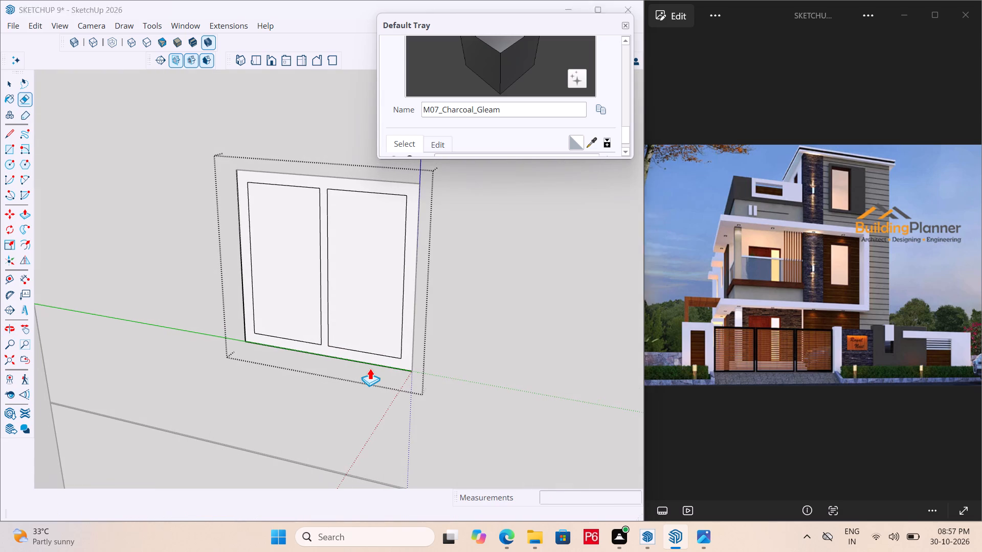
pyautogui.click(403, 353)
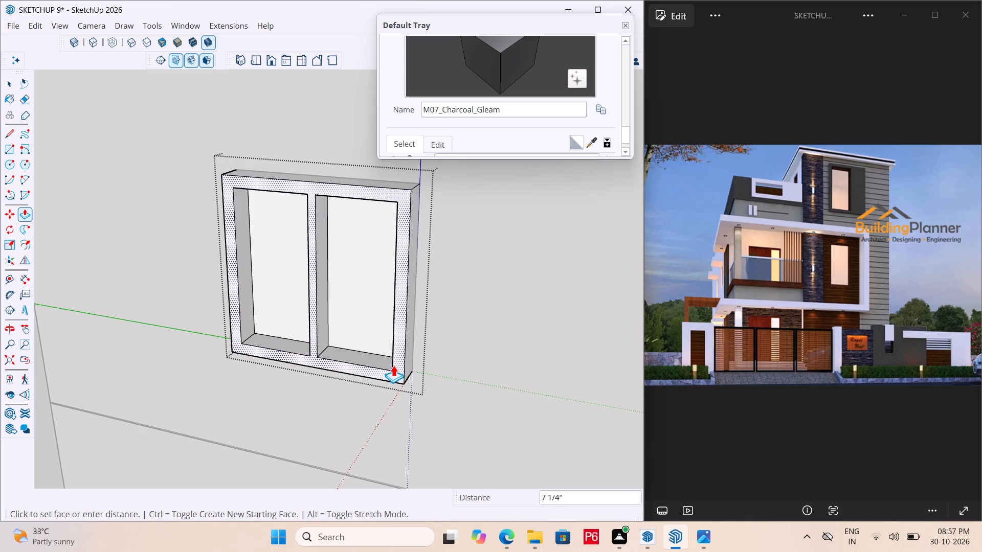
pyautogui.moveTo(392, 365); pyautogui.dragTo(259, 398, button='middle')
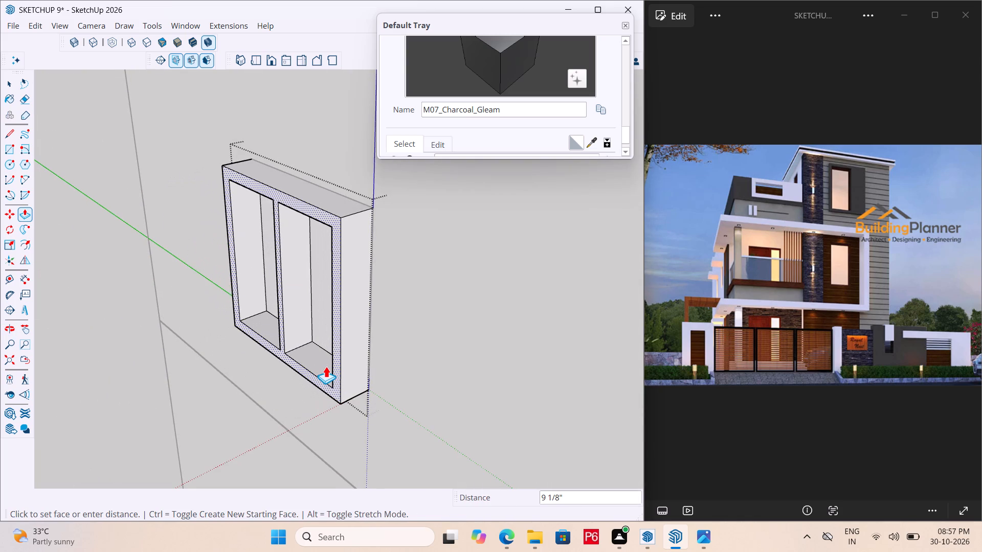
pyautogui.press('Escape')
# Browse the Metal material collection.
pyautogui.scroll(-4, 505, 129)
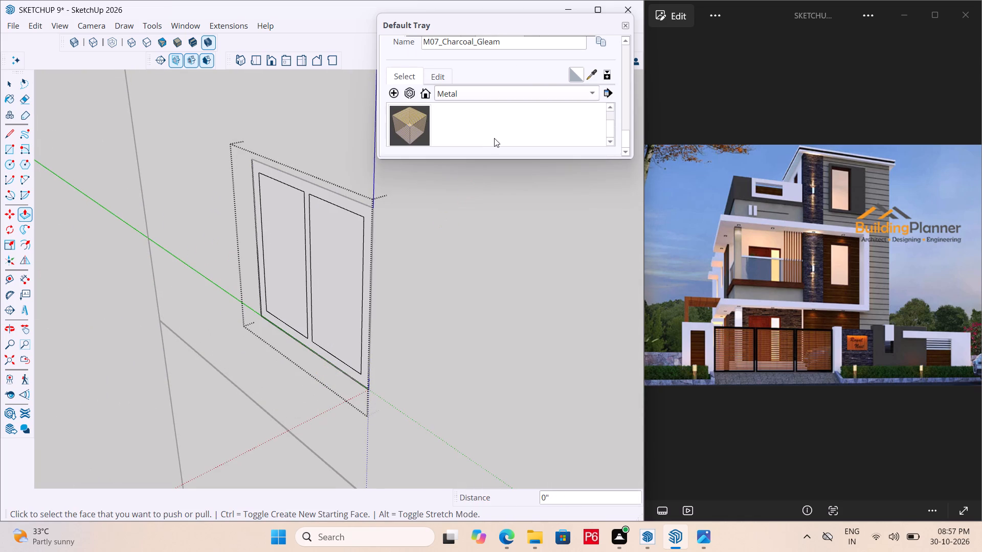
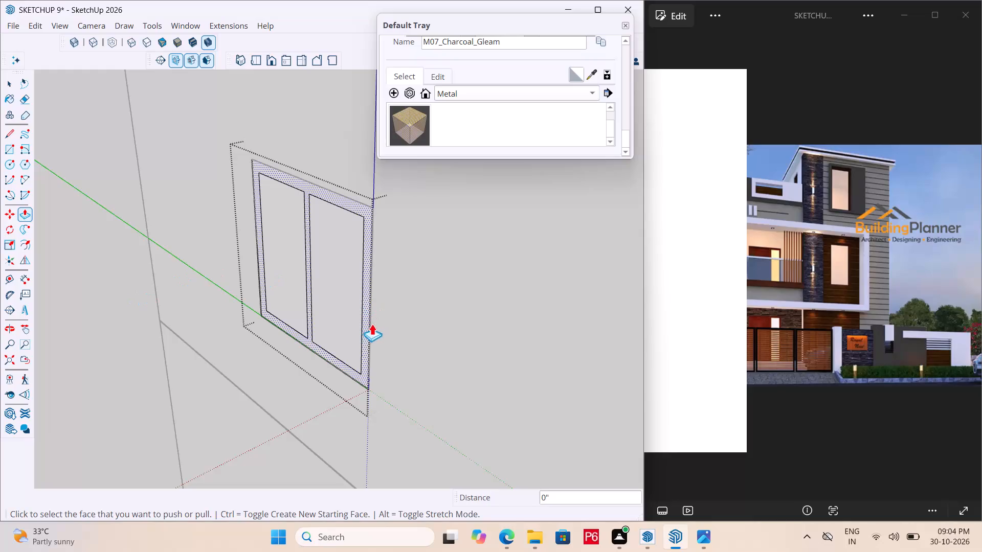
# Look through the Wood materials for a match to the reference house image.
pyautogui.scroll(4, 368, 329)
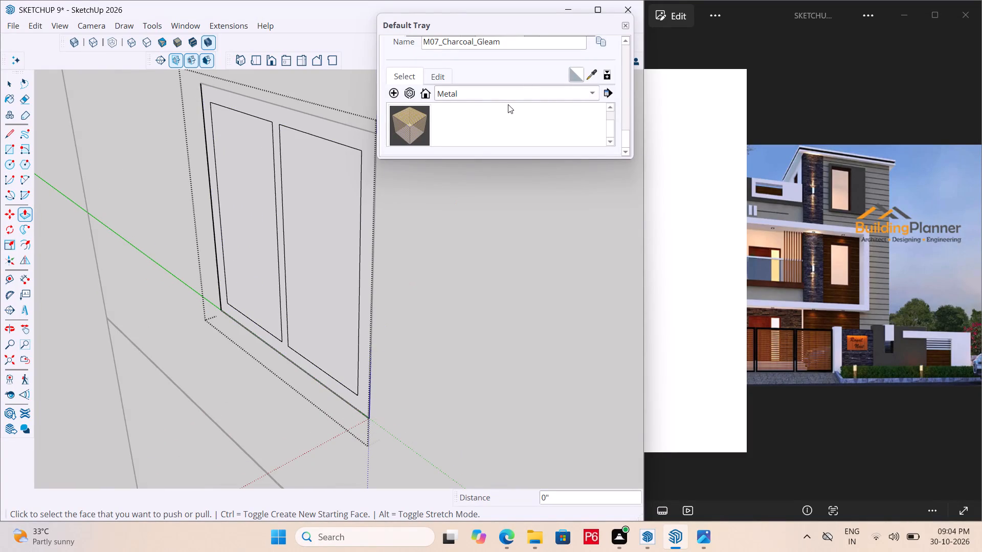
pyautogui.click(518, 97)
pyautogui.click(472, 178)
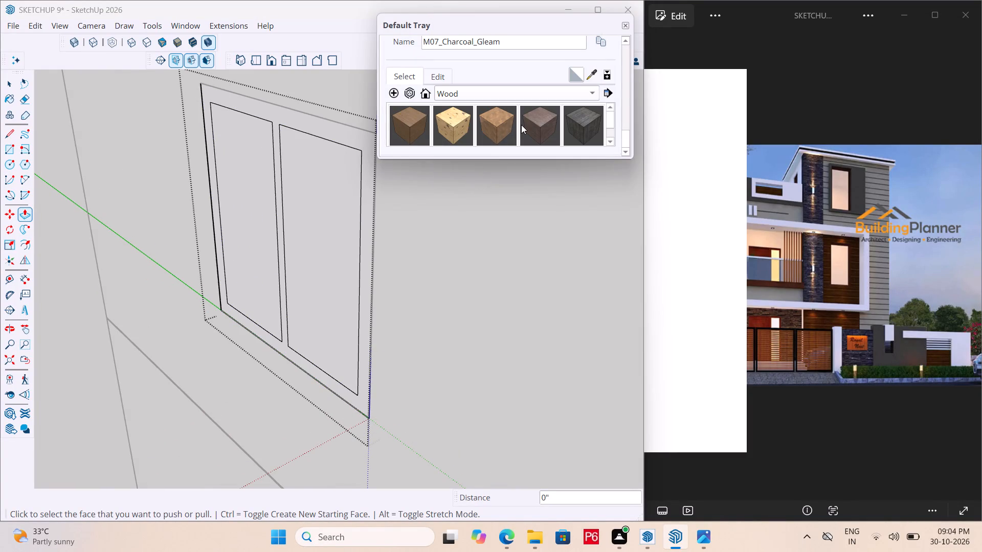
pyautogui.click(849, 75)
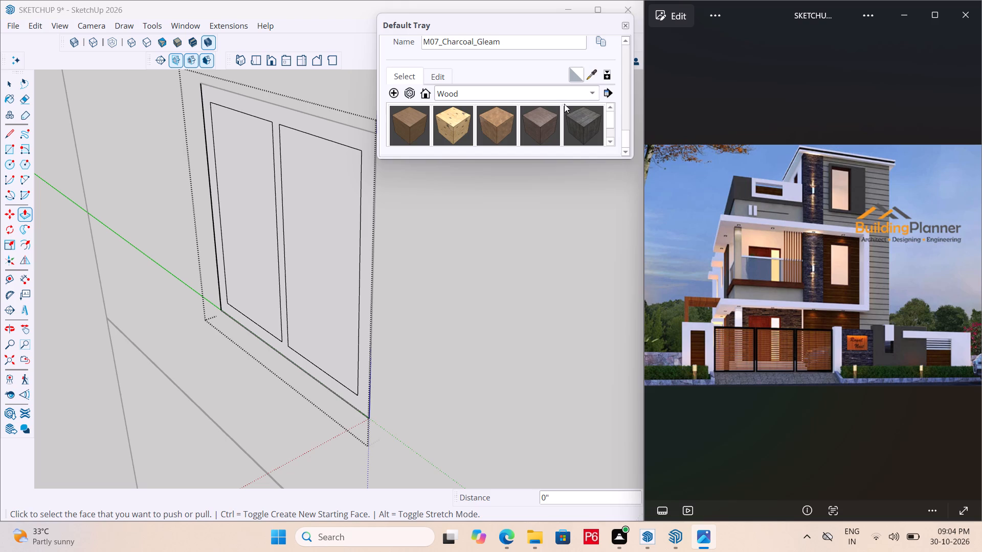
pyautogui.click(575, 94)
pyautogui.click(482, 167)
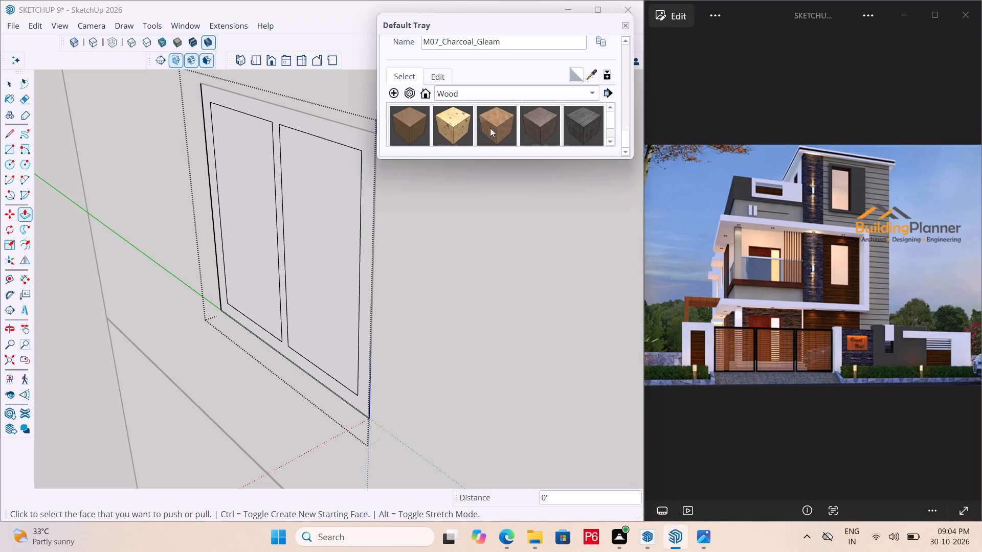
pyautogui.scroll(-1, 490, 128)
pyautogui.scroll(-4, 570, 111)
pyautogui.scroll(-4, 461, 122)
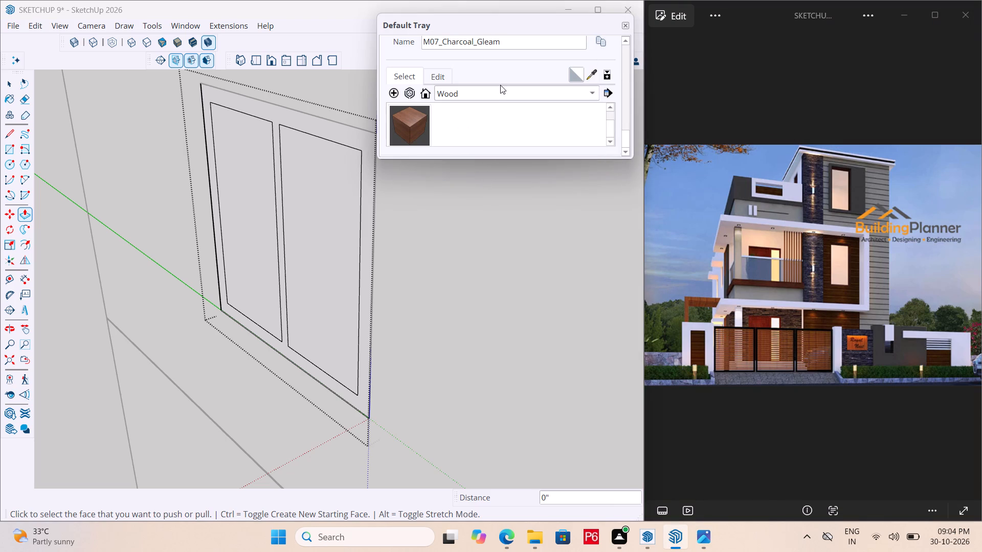
# Paint the window frame face with a dark grey from the Solid Colors materials.
pyautogui.click(512, 93)
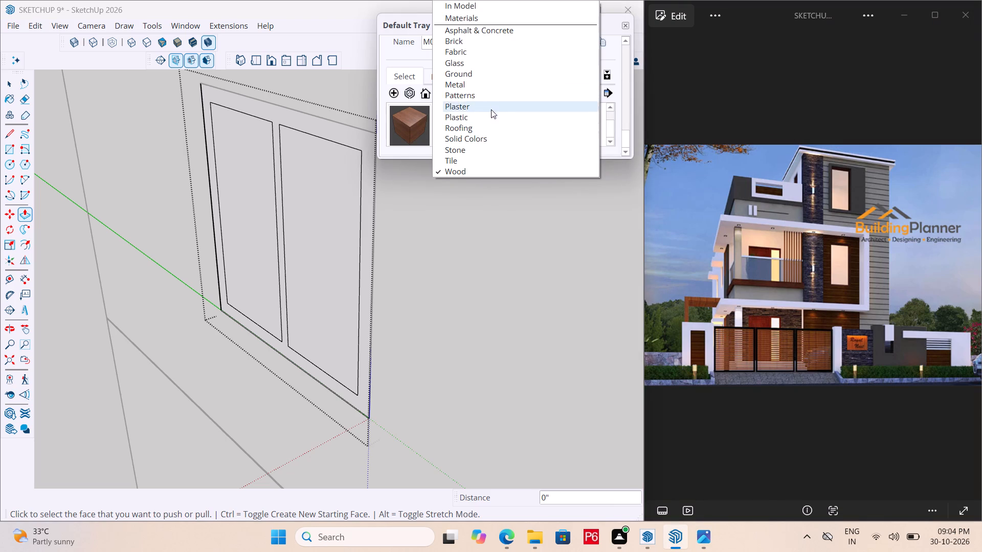
pyautogui.click(483, 136)
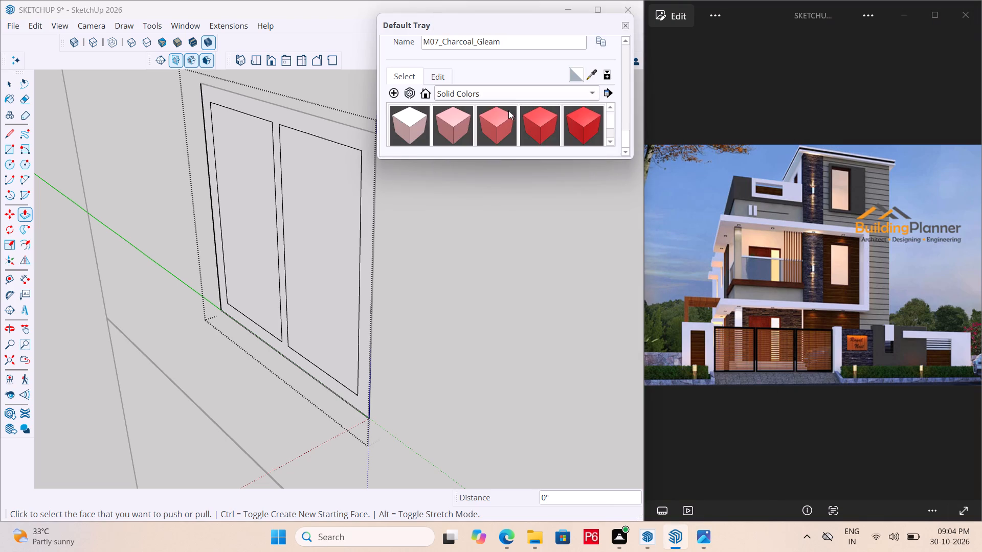
pyautogui.scroll(-20, 498, 102)
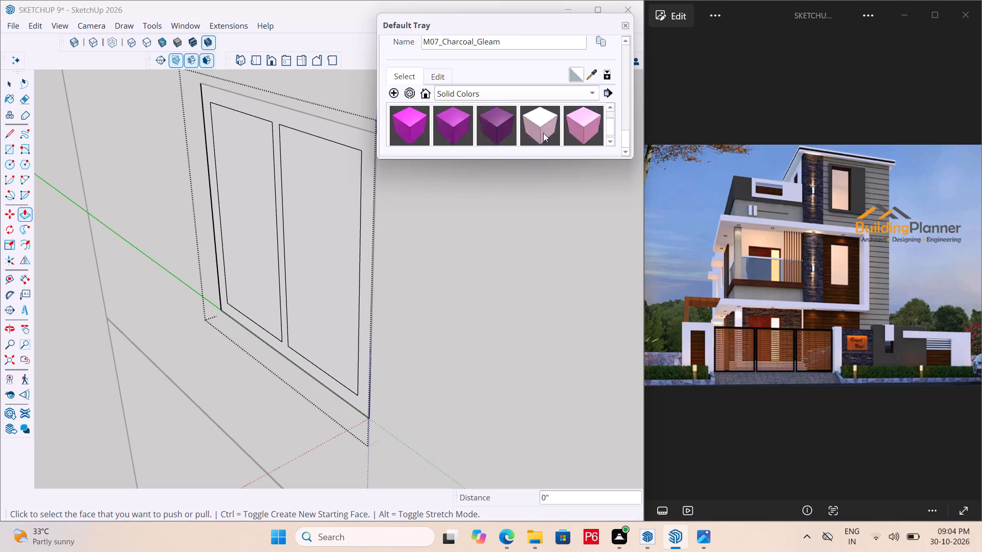
pyautogui.scroll(-8, 543, 133)
pyautogui.scroll(1, 495, 129)
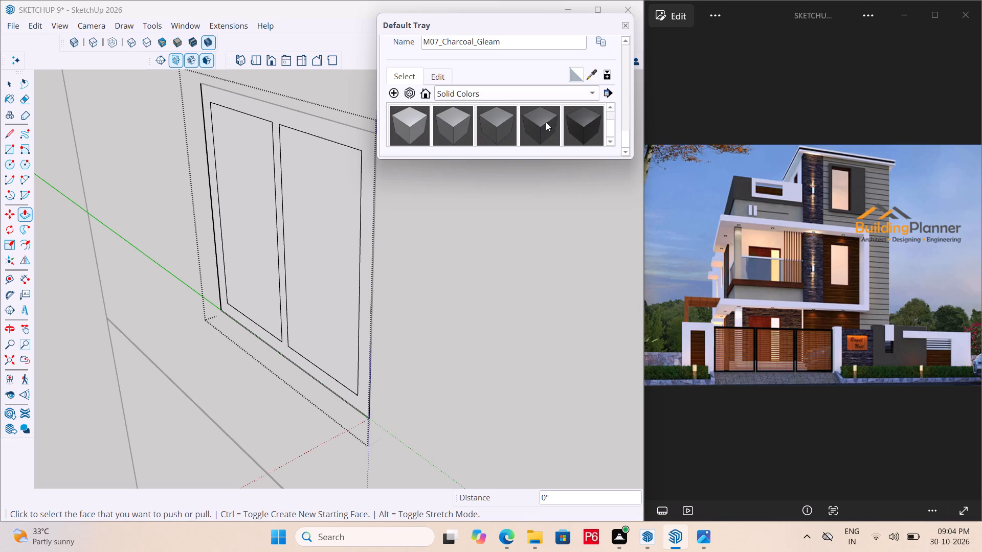
pyautogui.click(546, 122)
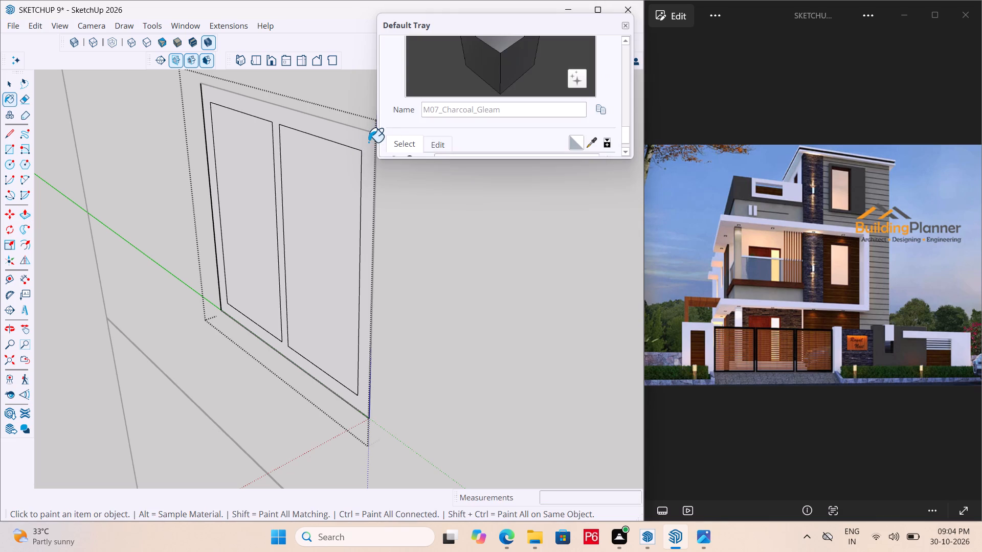
pyautogui.click(368, 142)
# Push/Pull the dark grey window frame face outward by 6".
pyautogui.press('p')
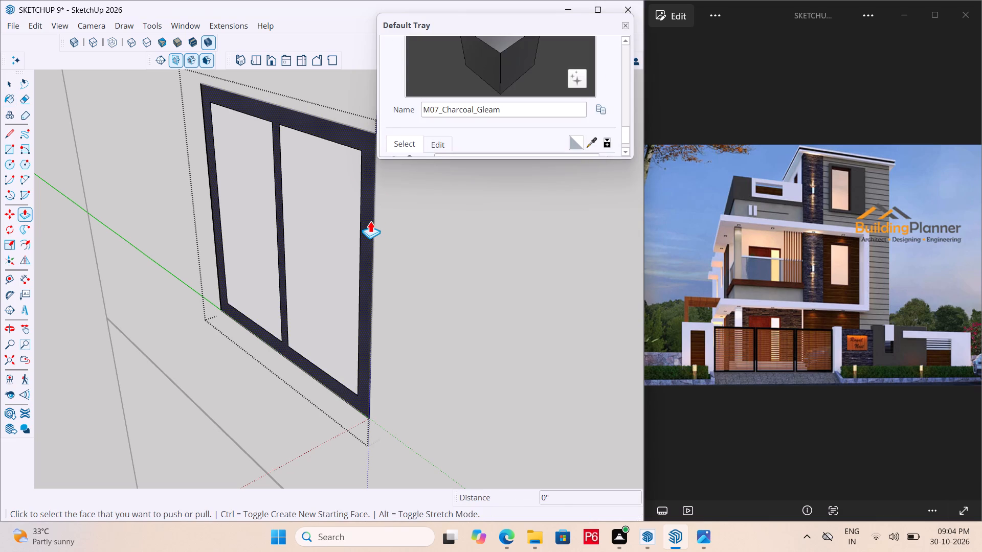
pyautogui.click(370, 221)
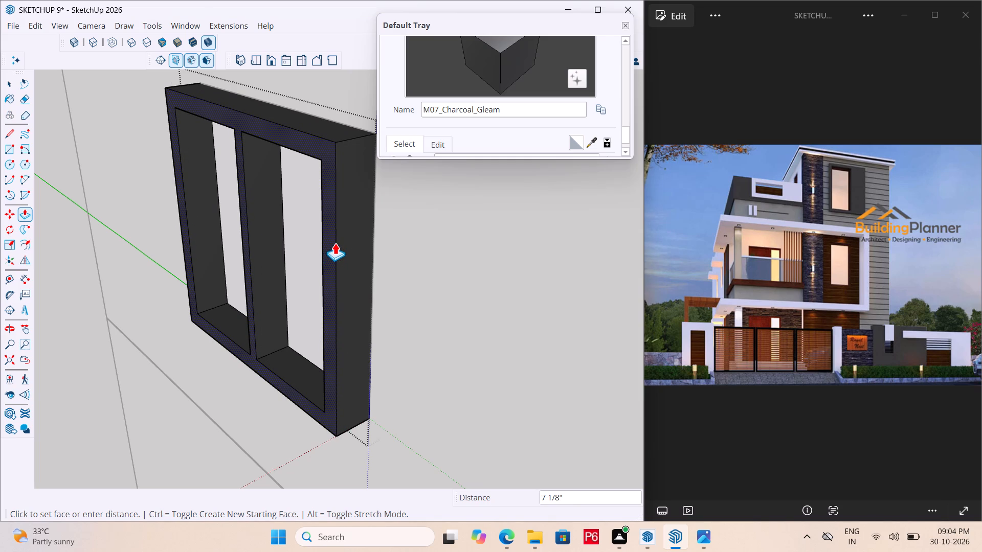
pyautogui.write('6"')
pyautogui.press('Return')
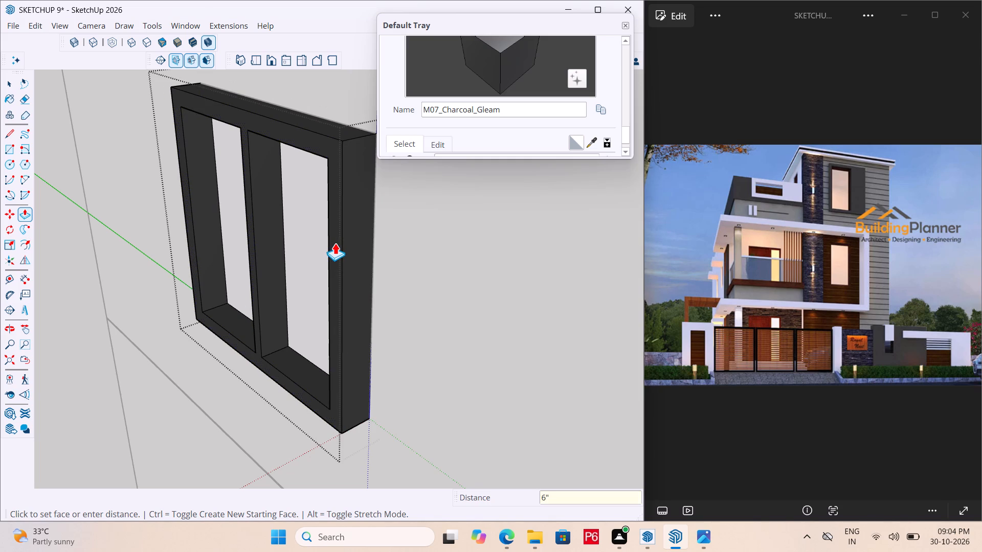
# Save the model and exit the window frame group.
pyautogui.scroll(-10, 335, 243)
pyautogui.moveTo(314, 249); pyautogui.dragTo(457, 259, button='middle')
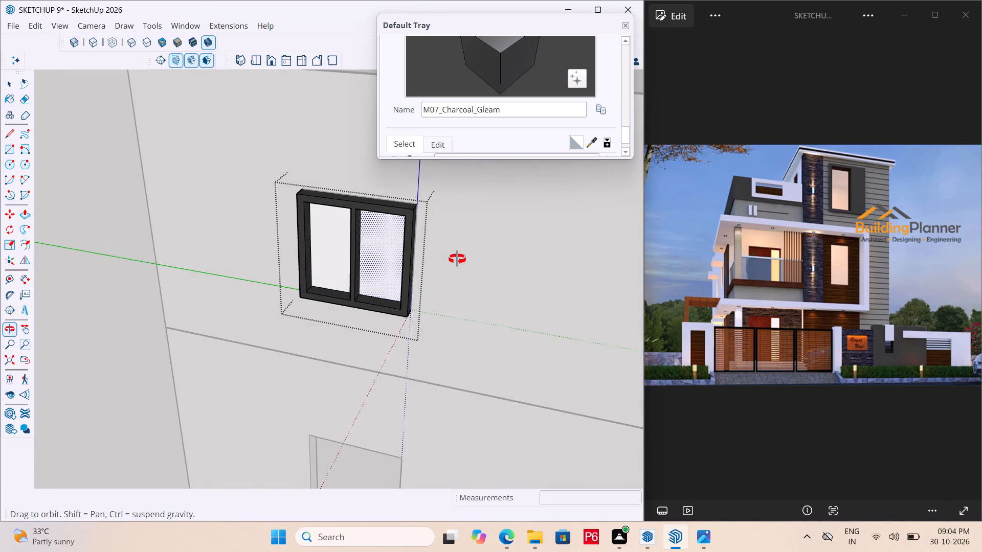
pyautogui.moveTo(457, 259); pyautogui.dragTo(354, 254, button='middle')
pyautogui.hotkey('ctrl', 's')
pyautogui.hotkey('ctrl', 's')
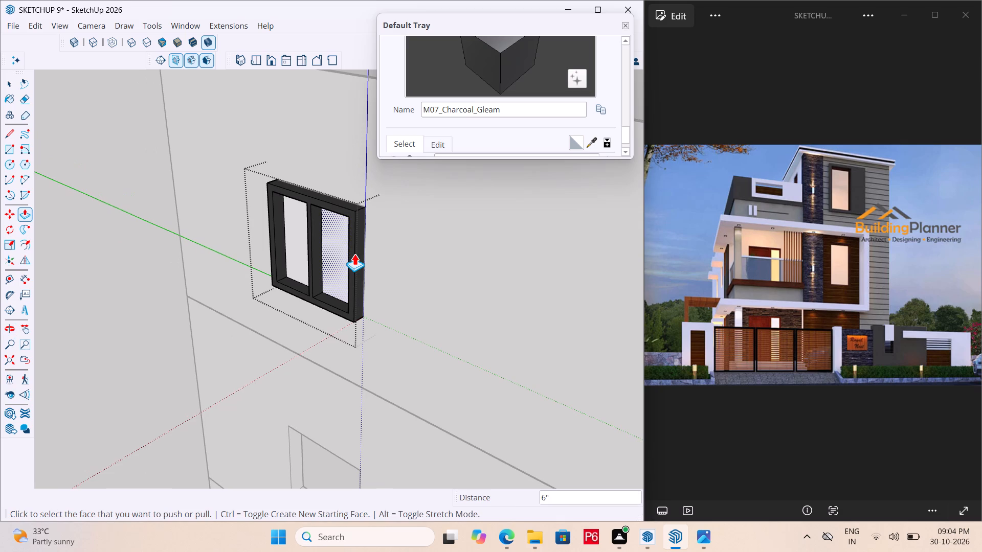
pyautogui.hotkey('ctrl', 's')
pyautogui.hotkey('ctrl', 's')
pyautogui.press('space')
pyautogui.scroll(-4, 277, 249)
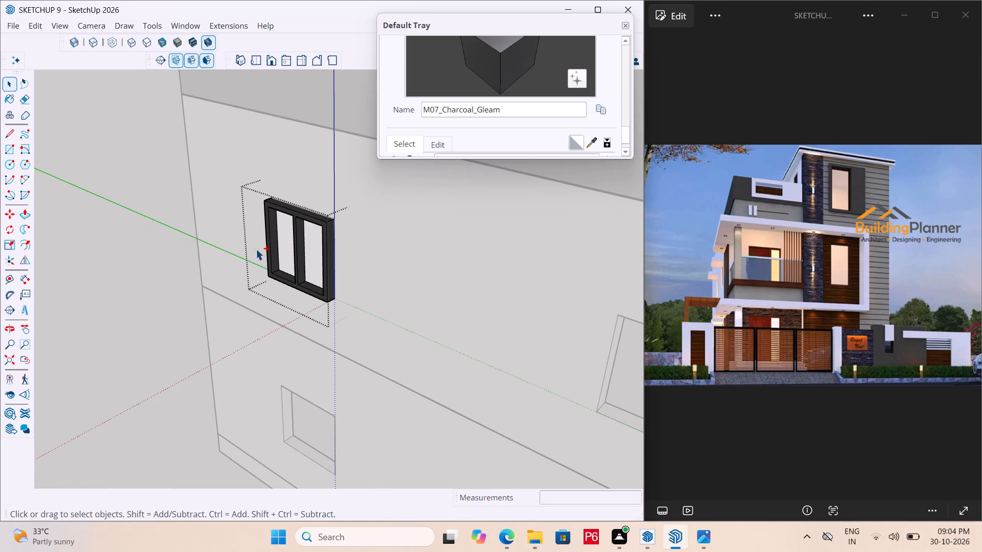
pyautogui.hotkey('ctrl', 's')
pyautogui.hotkey('ctrl', 's')
pyautogui.hotkey('ctrl', 's')
pyautogui.hotkey('ctrl', 's')
pyautogui.hotkey('ctrl', 's')
pyautogui.press('space')
pyautogui.scroll(-4, 256, 249)
pyautogui.click(142, 223)
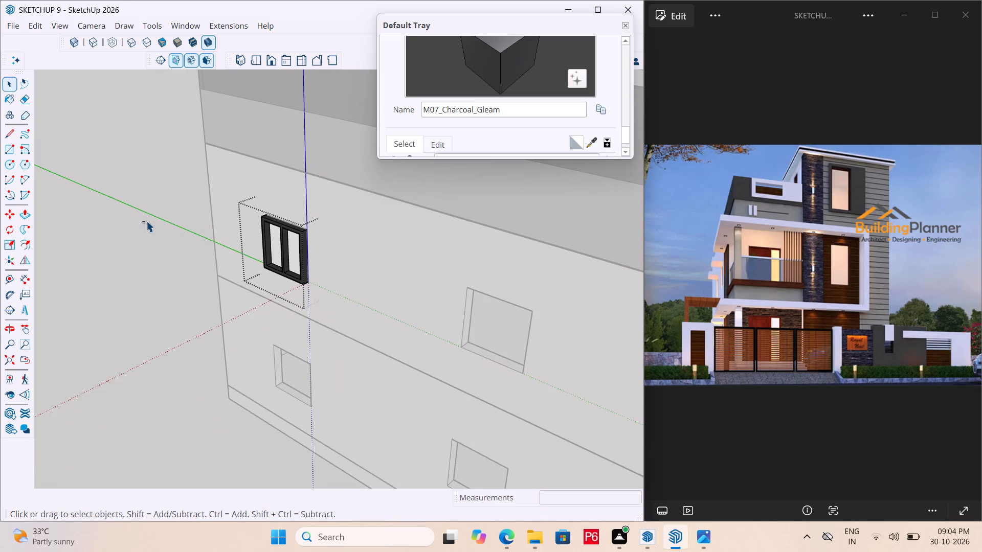
pyautogui.scroll(1, 302, 267)
pyautogui.doubleClick(189, 247)
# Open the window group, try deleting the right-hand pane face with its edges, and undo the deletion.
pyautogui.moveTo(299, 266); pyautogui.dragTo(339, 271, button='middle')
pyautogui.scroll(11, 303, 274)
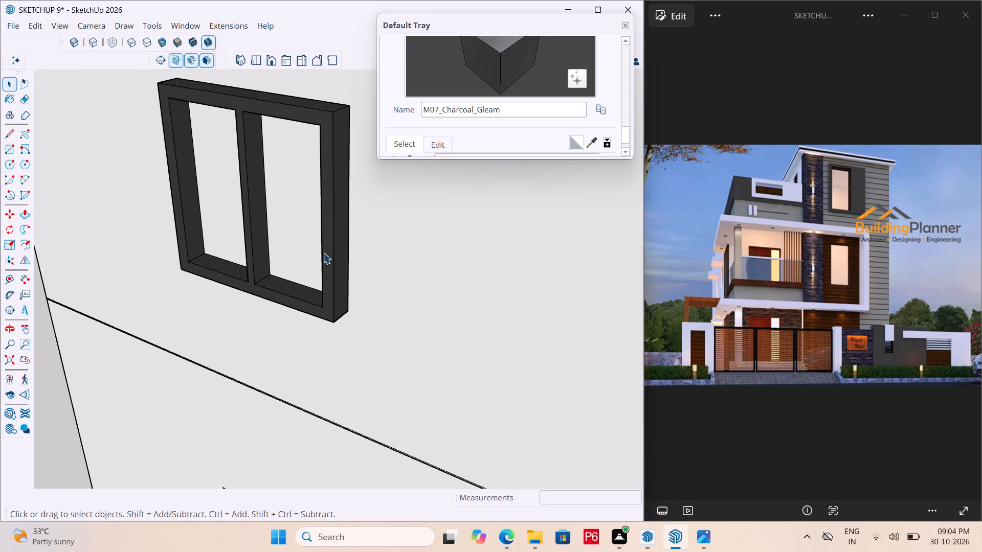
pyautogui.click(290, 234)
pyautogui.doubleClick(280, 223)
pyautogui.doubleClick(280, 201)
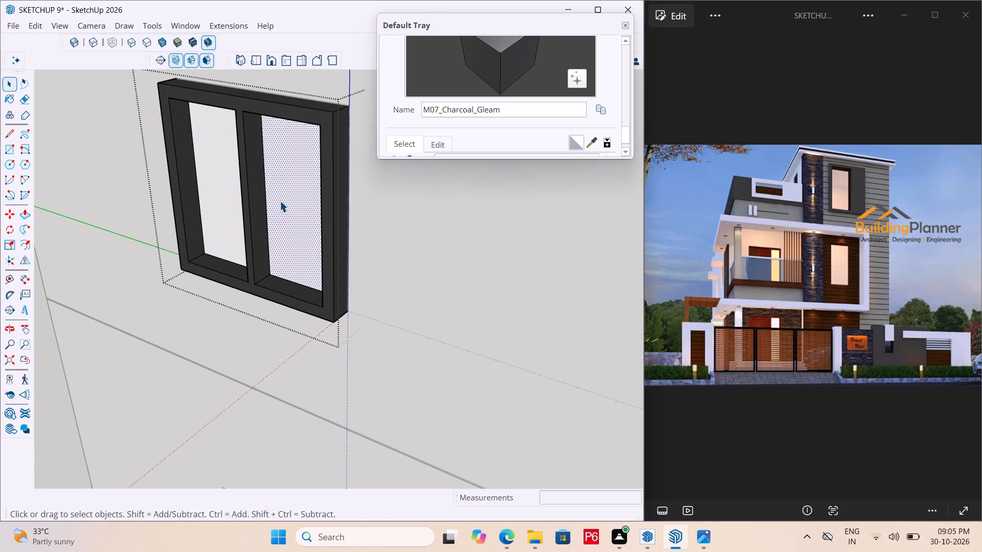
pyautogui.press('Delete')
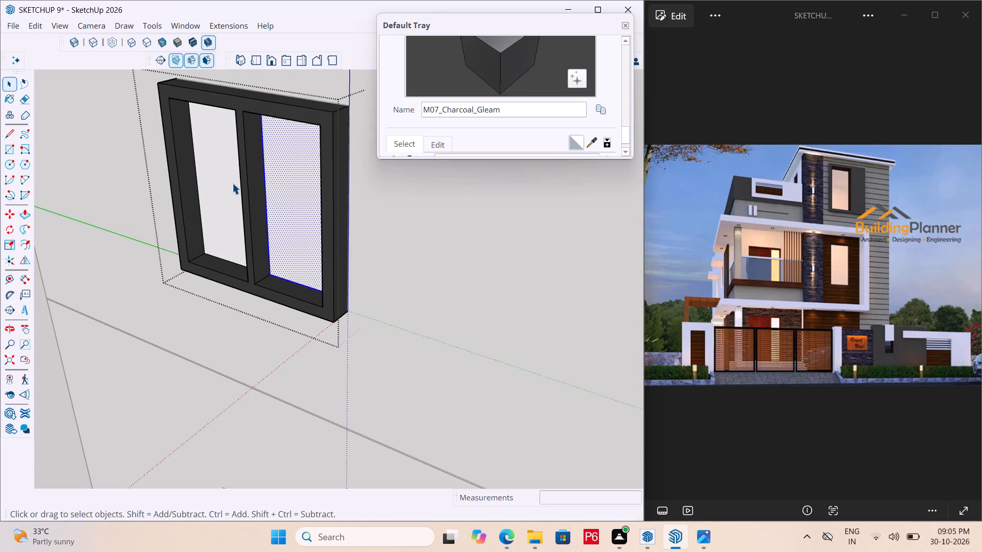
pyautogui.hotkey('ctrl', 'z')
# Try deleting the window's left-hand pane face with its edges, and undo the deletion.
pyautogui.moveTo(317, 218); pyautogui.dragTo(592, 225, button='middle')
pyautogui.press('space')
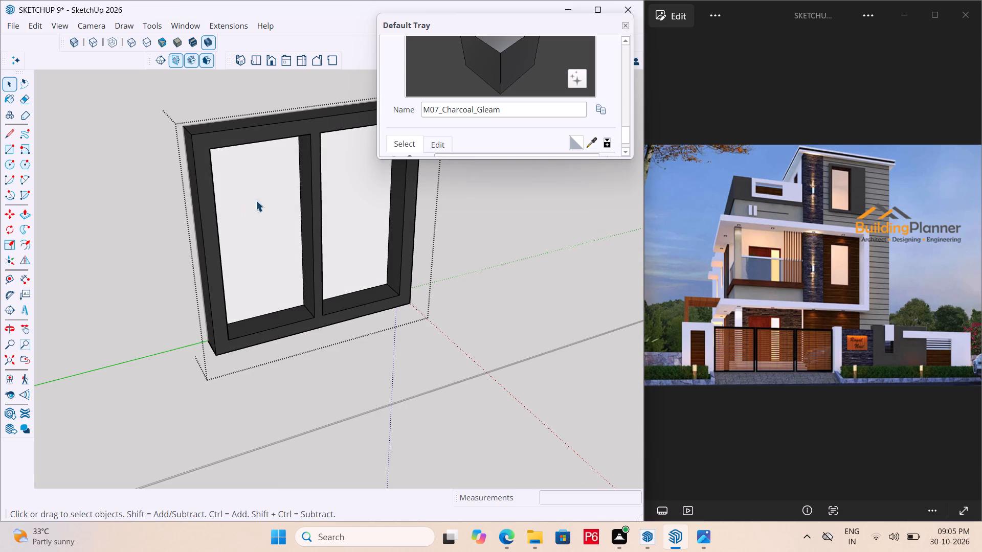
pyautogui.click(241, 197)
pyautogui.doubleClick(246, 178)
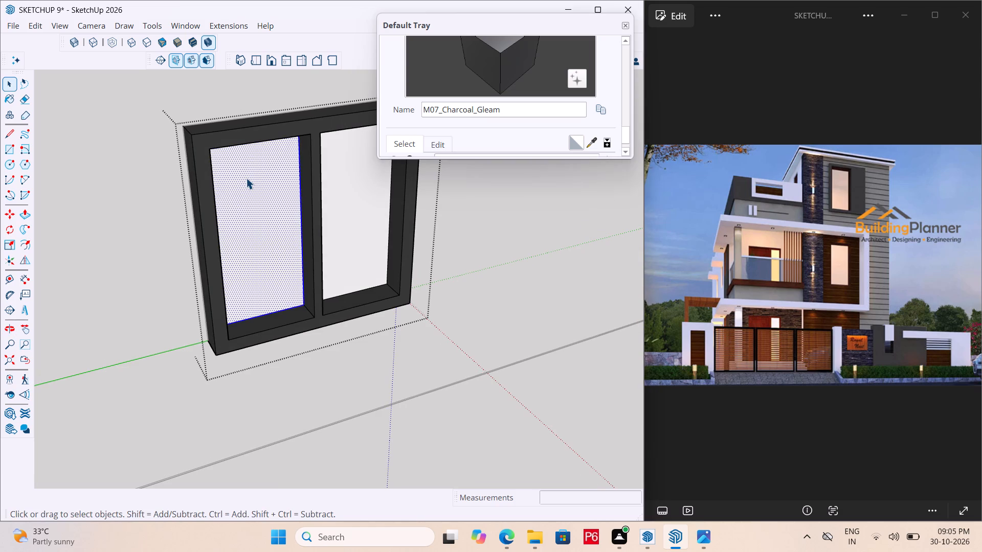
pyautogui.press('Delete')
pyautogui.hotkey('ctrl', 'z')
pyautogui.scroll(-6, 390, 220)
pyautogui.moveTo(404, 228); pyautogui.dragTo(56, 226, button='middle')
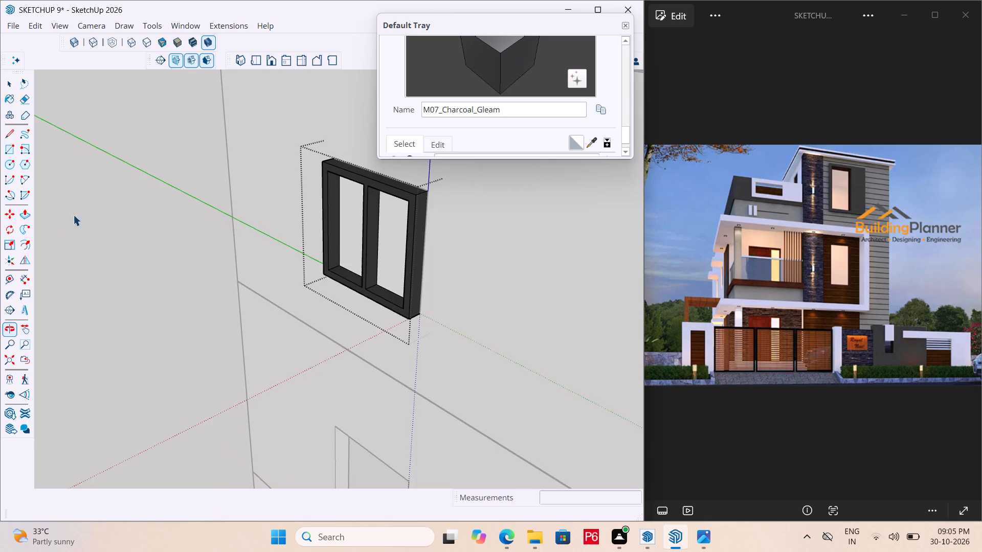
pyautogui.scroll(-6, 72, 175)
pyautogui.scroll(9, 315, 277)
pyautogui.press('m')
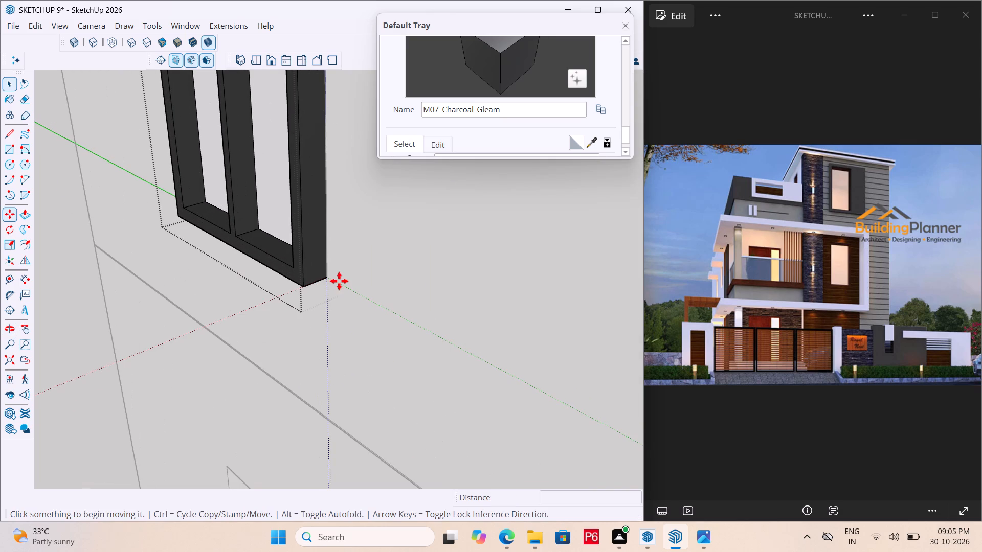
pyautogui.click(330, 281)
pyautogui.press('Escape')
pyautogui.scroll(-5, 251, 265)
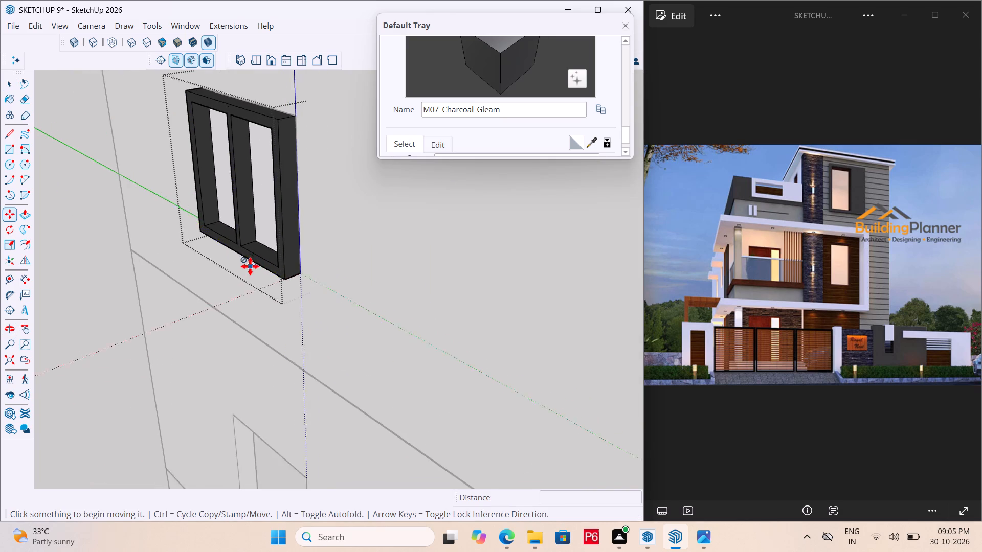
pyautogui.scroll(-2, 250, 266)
# Exit the window group and save the model.
pyautogui.press('space')
pyautogui.click(105, 221)
pyautogui.hotkey('ctrl', 's')
pyautogui.hotkey('ctrl', 's')
pyautogui.hotkey('ctrl', 's')
pyautogui.hotkey('ctrl', 's')
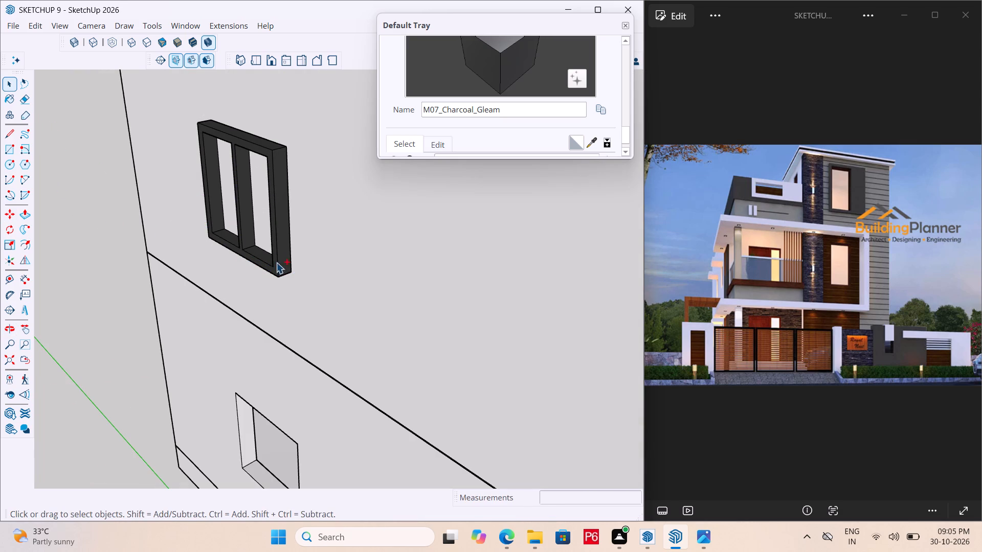
# Move the window group from its lower outer corner out of the wall opening, along the wall to the building's corner.
pyautogui.click(276, 262)
pyautogui.click(279, 264)
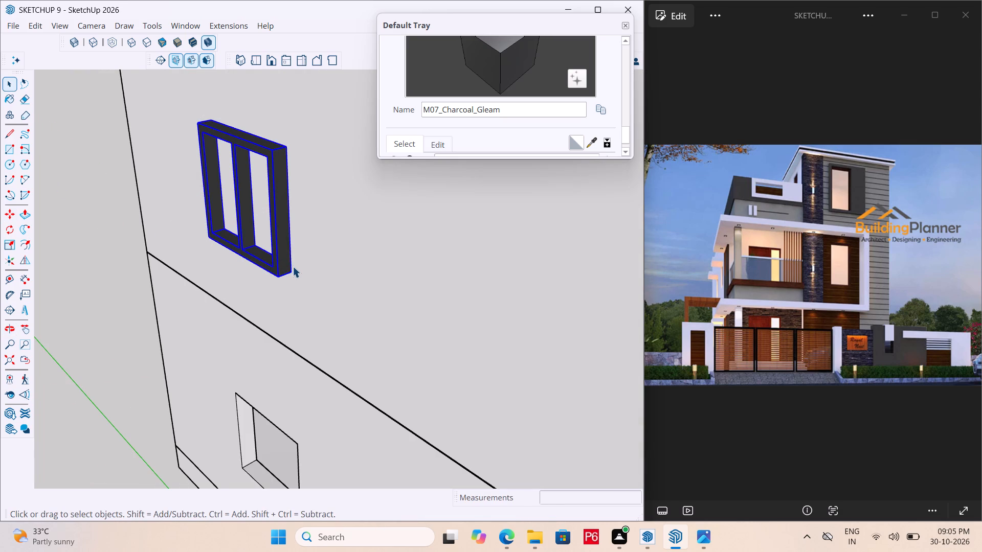
pyautogui.scroll(3, 293, 266)
pyautogui.press('m')
pyautogui.click(293, 275)
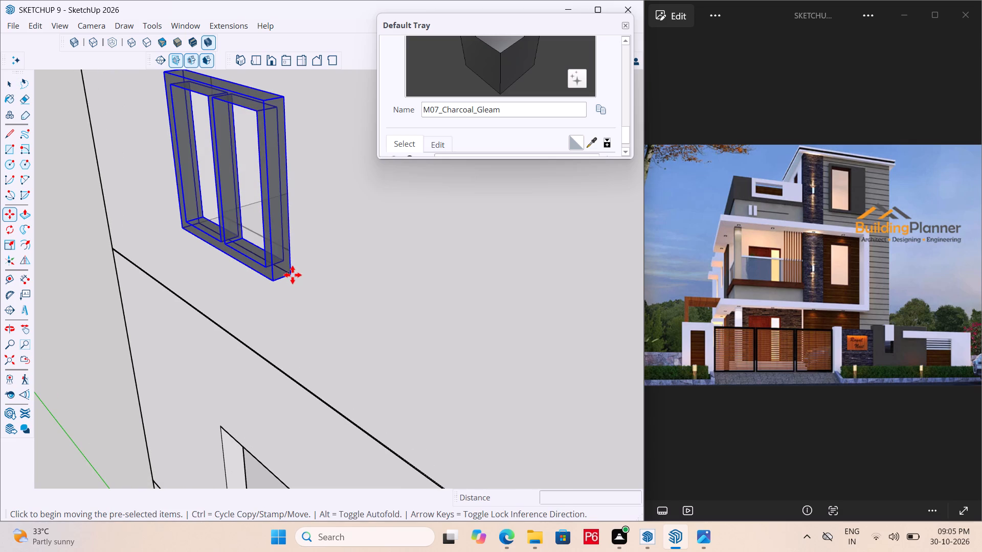
pyautogui.scroll(-6, 496, 340)
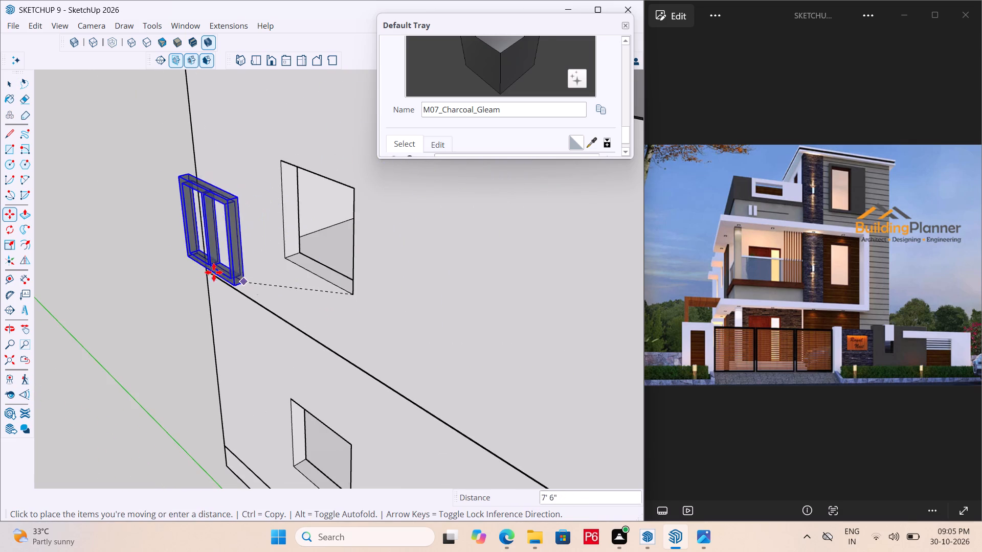
pyautogui.click(163, 236)
# Open the window group and delete the left-hand and right-hand pane faces, leaving both frame openings empty.
pyautogui.moveTo(163, 240); pyautogui.dragTo(408, 239, button='middle')
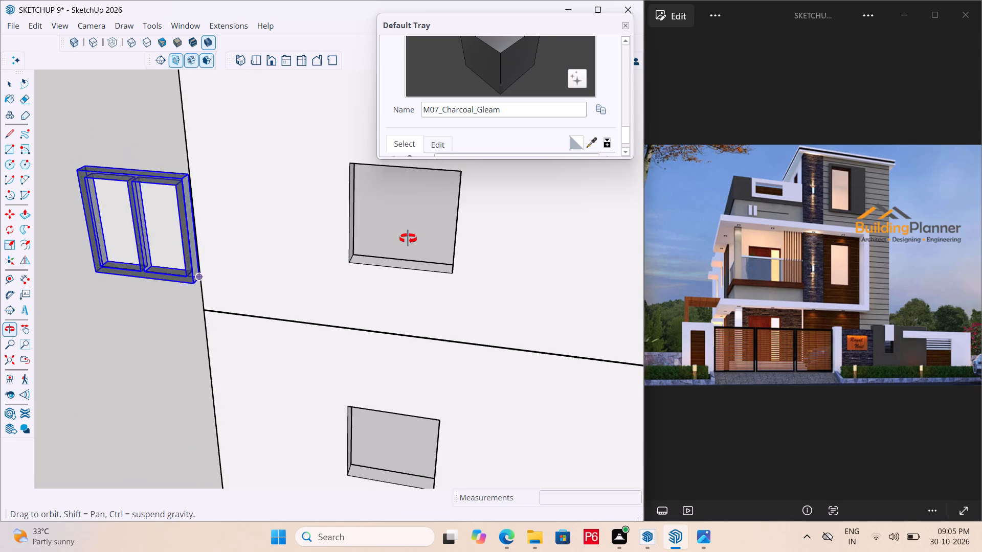
pyautogui.moveTo(408, 239); pyautogui.dragTo(564, 259, button='middle')
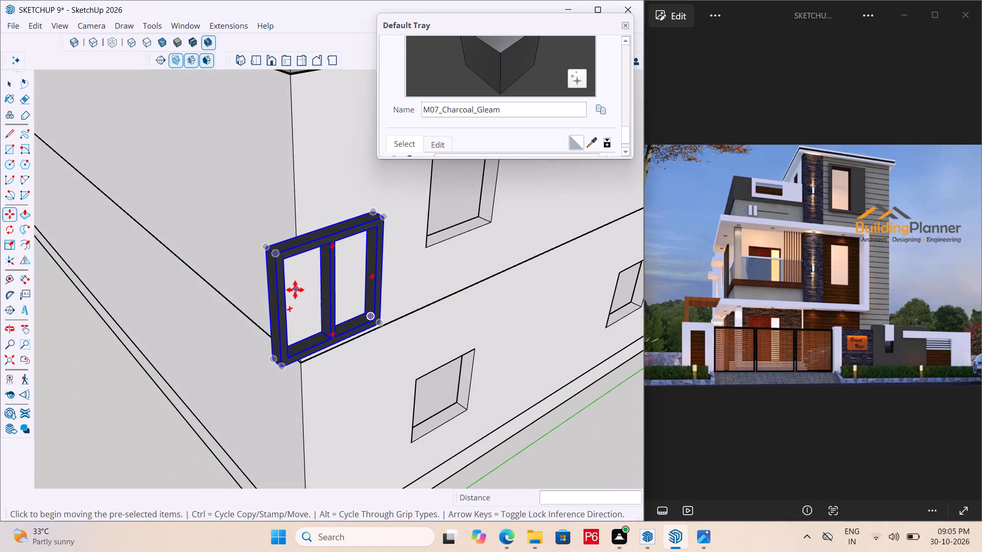
pyautogui.moveTo(295, 290); pyautogui.dragTo(193, 297, button='middle')
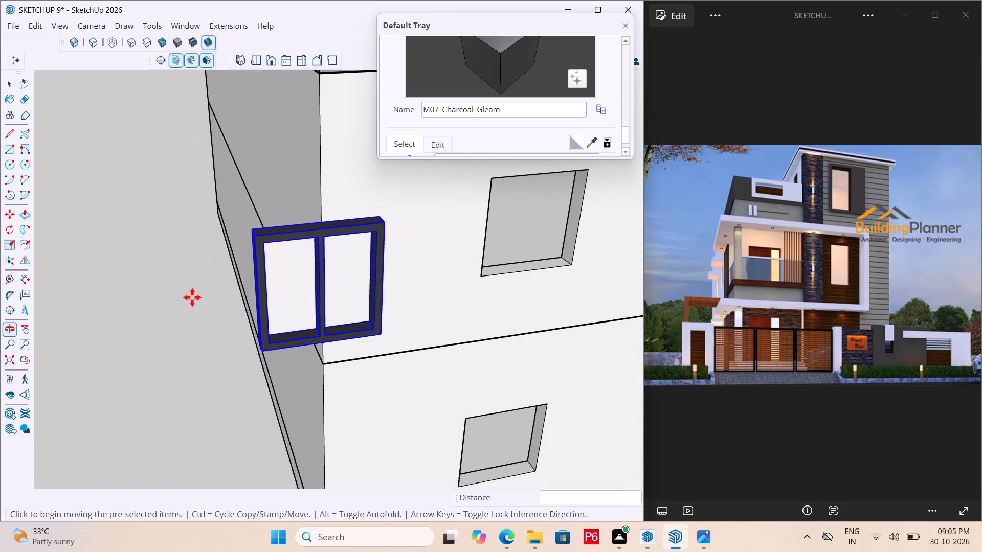
pyautogui.press('space')
pyautogui.click(289, 272)
pyautogui.doubleClick(288, 265)
pyautogui.click(287, 258)
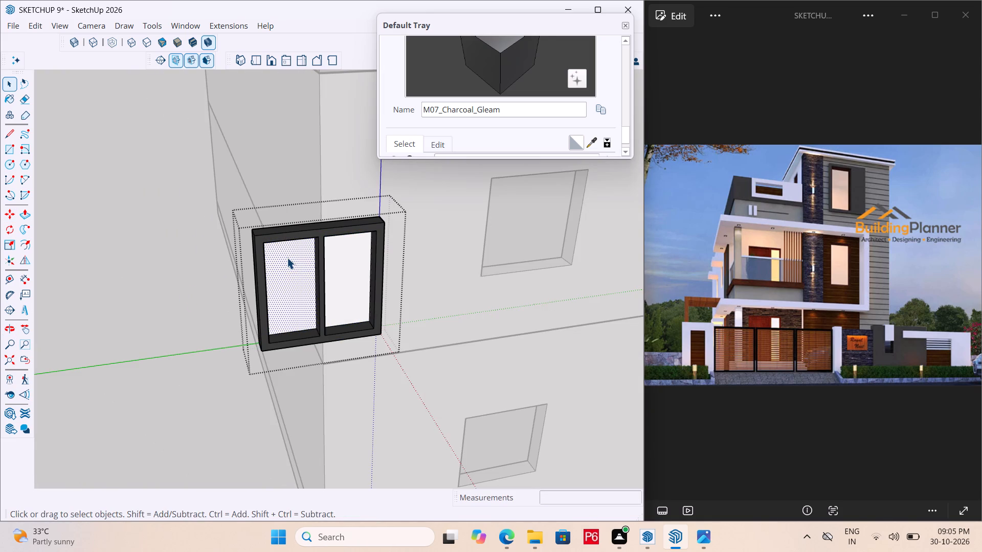
pyautogui.press('Delete')
pyautogui.click(351, 269)
pyautogui.press('Delete')
pyautogui.moveTo(293, 294); pyautogui.dragTo(257, 294, button='middle')
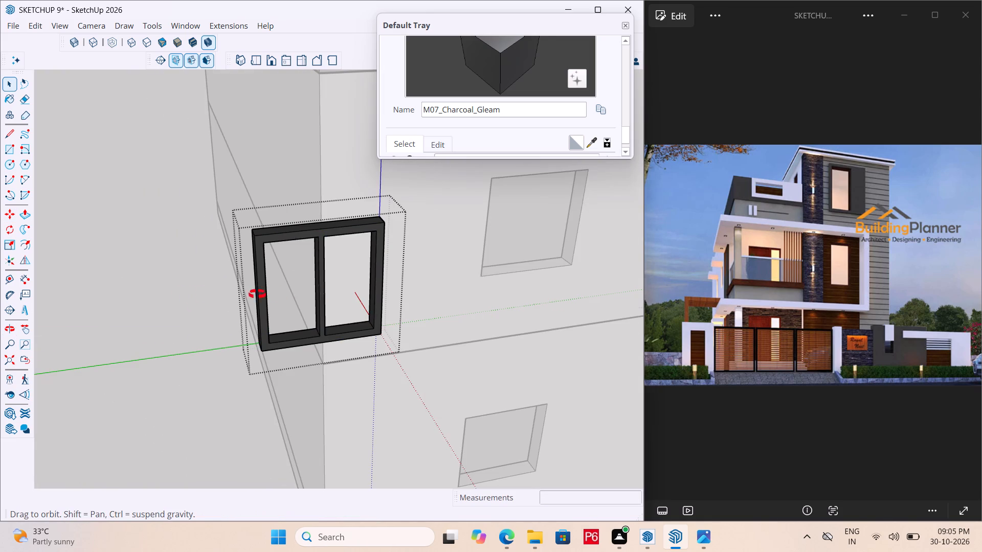
pyautogui.moveTo(257, 294); pyautogui.dragTo(125, 317, button='middle')
# Save the model.
pyautogui.hotkey('ctrl', 's')
pyautogui.hotkey('ctrl', 's')
pyautogui.hotkey('ctrl', 's')
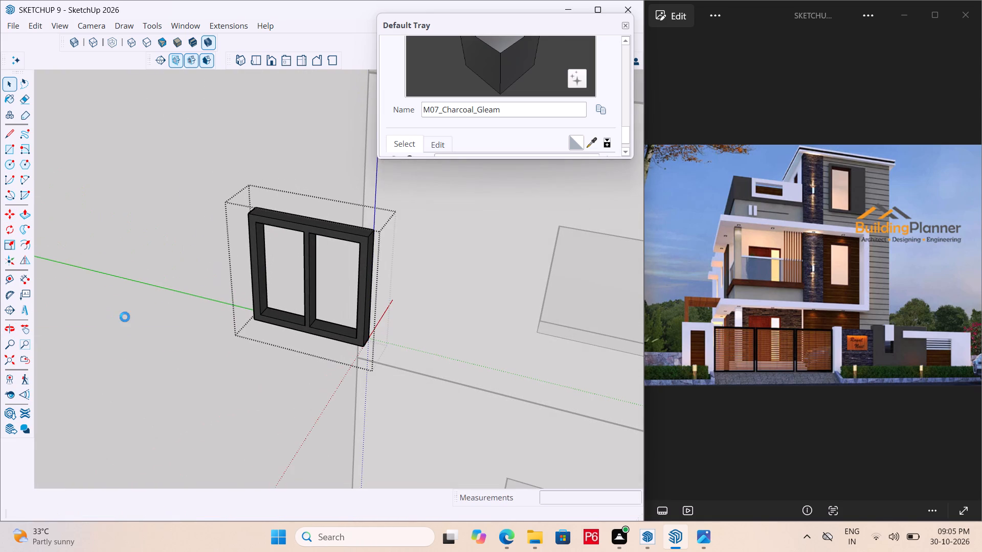
pyautogui.hotkey('ctrl', 's')
pyautogui.hotkey('ctrl', 's')
pyautogui.hotkey('ctrl', 's')
pyautogui.hotkey('ctrl', 's')
pyautogui.hotkey('ctrl', 's')
pyautogui.keyDown('ctrl'); pyautogui.scroll(-1, 157, 248); pyautogui.keyUp('ctrl')
pyautogui.hotkey('ctrl', 's')
pyautogui.hotkey('ctrl', 's')
# Draw a 3' 6" by 3' 6" rectangle across the inner frame opening, corner to corner, to form new pane faces.
pyautogui.scroll(-10, 158, 247)
pyautogui.moveTo(184, 284); pyautogui.dragTo(244, 279, button='middle')
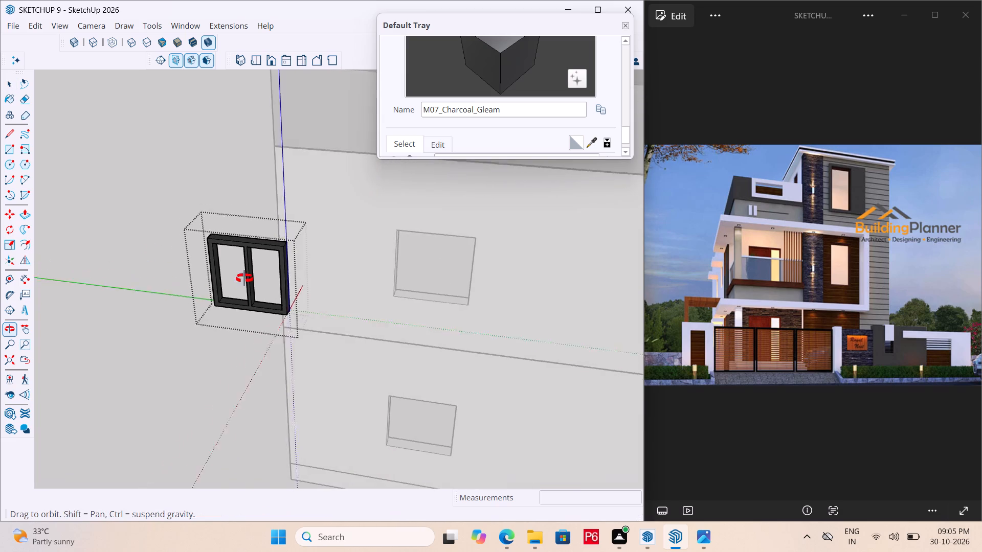
pyautogui.moveTo(244, 279); pyautogui.dragTo(273, 271, button='middle')
pyautogui.scroll(9, 273, 271)
pyautogui.moveTo(277, 271); pyautogui.dragTo(218, 234, button='middle')
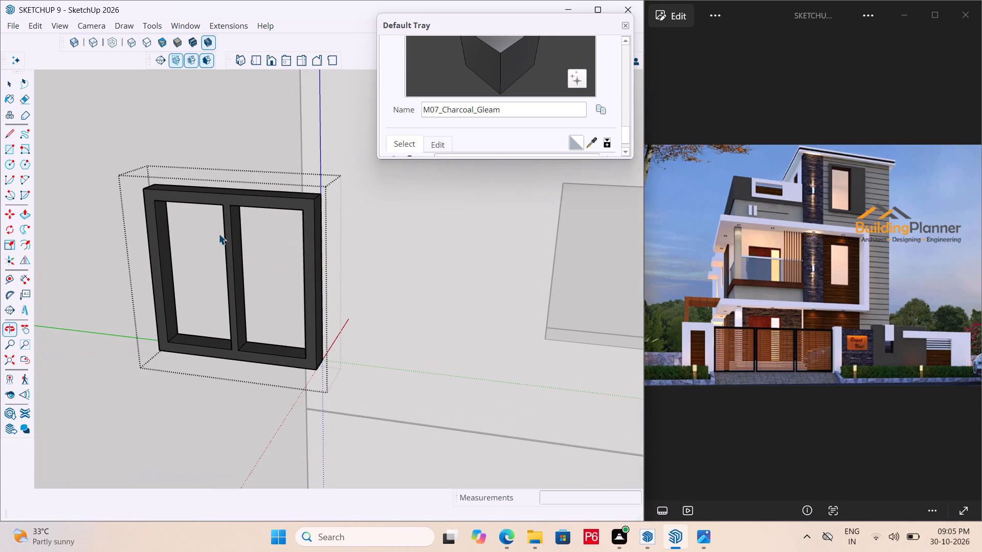
pyautogui.press('r')
pyautogui.click(154, 205)
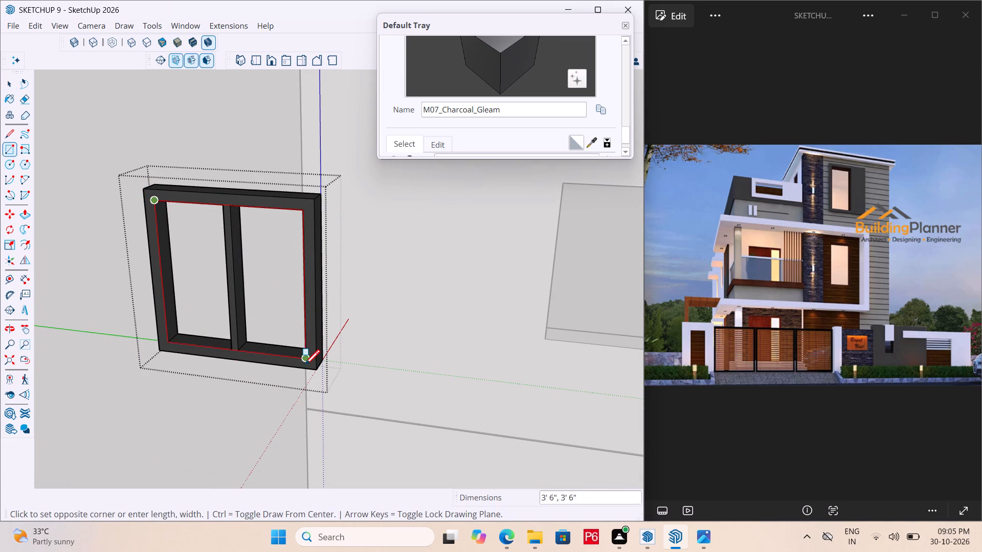
pyautogui.click(304, 360)
pyautogui.press('space')
# Paint both new window panes with the Glass_Basic_01 material from the Glass collection.
pyautogui.click(258, 265)
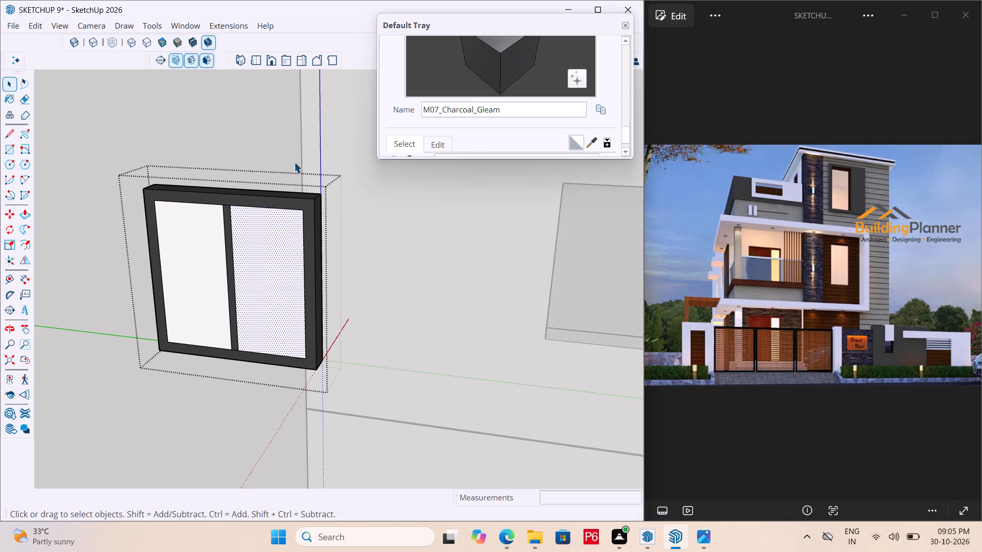
pyautogui.scroll(-3, 475, 135)
pyautogui.click(472, 100)
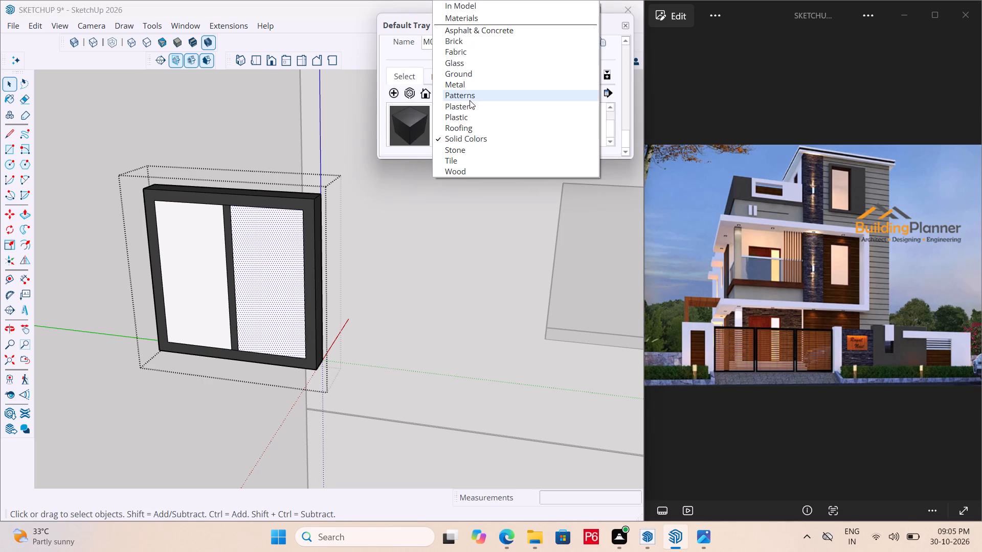
pyautogui.click(464, 66)
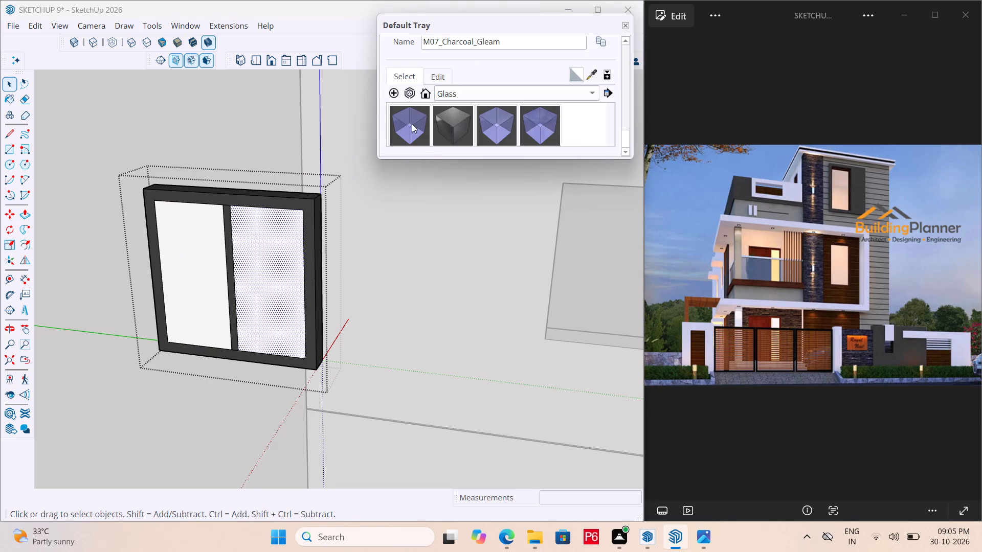
pyautogui.click(410, 124)
pyautogui.moveTo(182, 225); pyautogui.dragTo(195, 223)
pyautogui.moveTo(250, 233); pyautogui.dragTo(256, 233)
# Examine the glazed window from both sides and against the building's side wall.
pyautogui.moveTo(389, 244); pyautogui.dragTo(8, 255, button='middle')
pyautogui.scroll(-1, 389, 244)
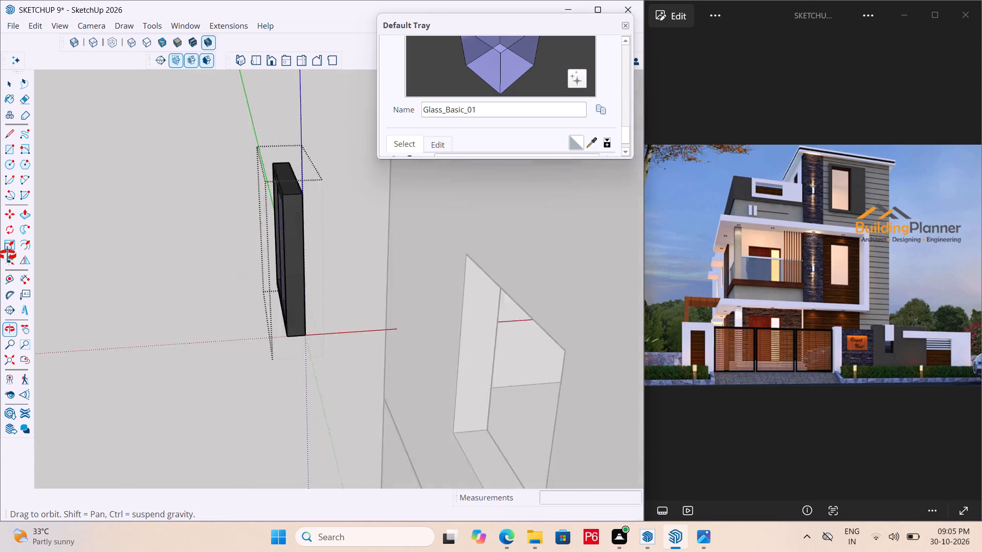
pyautogui.moveTo(8, 255); pyautogui.dragTo(981, 311, button='middle')
pyautogui.moveTo(957, 310); pyautogui.dragTo(837, 317, button='middle')
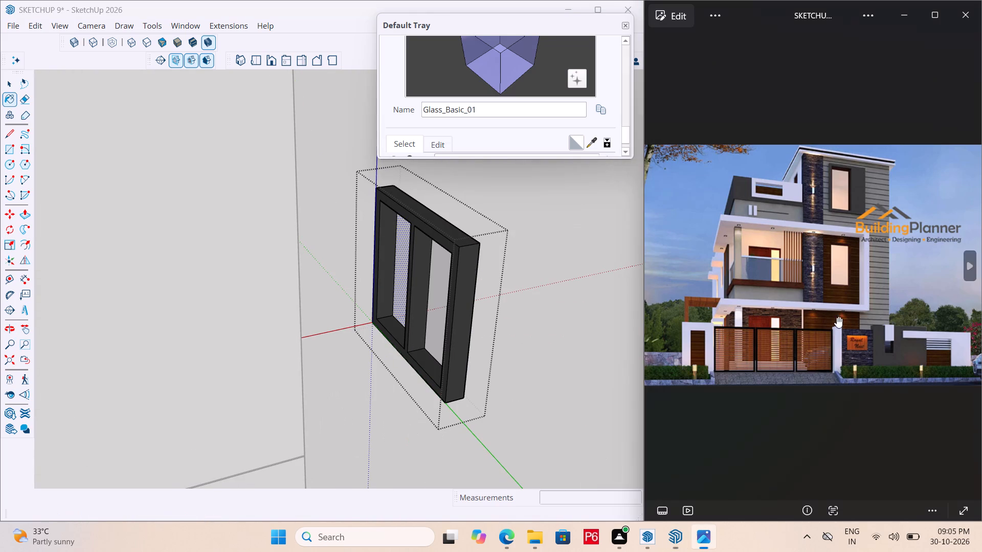
pyautogui.moveTo(837, 317); pyautogui.dragTo(754, 309, button='middle')
pyautogui.moveTo(484, 263); pyautogui.dragTo(271, 276, button='middle')
pyautogui.scroll(-13, 536, 248)
pyautogui.moveTo(461, 263); pyautogui.dragTo(452, 263, button='middle')
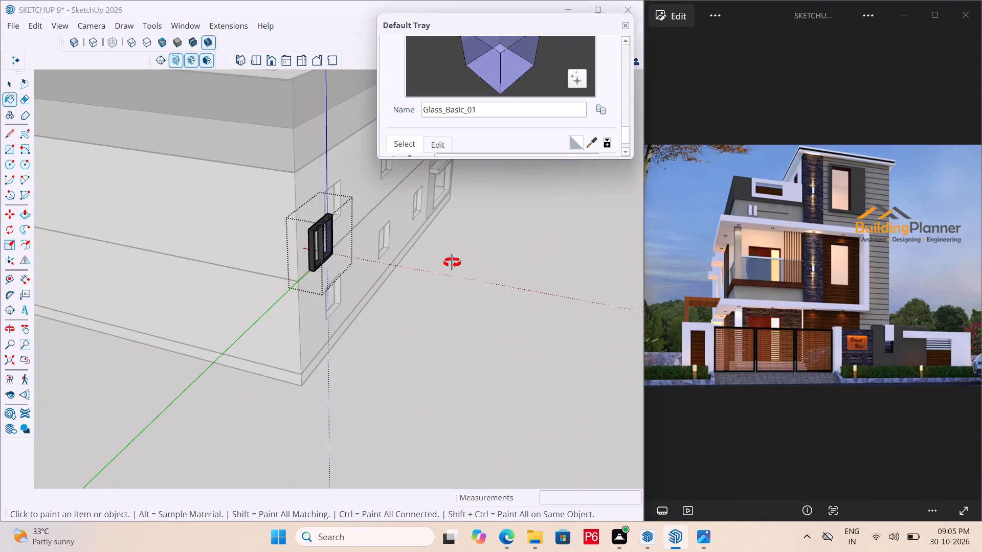
pyautogui.moveTo(452, 263); pyautogui.dragTo(393, 266, button='middle')
# Save the model and exit the window group.
pyautogui.hotkey('ctrl', 's')
pyautogui.hotkey('ctrl', 's')
pyautogui.hotkey('ctrl', 's')
pyautogui.hotkey('ctrl', 's')
pyautogui.hotkey('ctrl', 's')
pyautogui.hotkey('ctrl', 's')
pyautogui.hotkey('ctrl', 's')
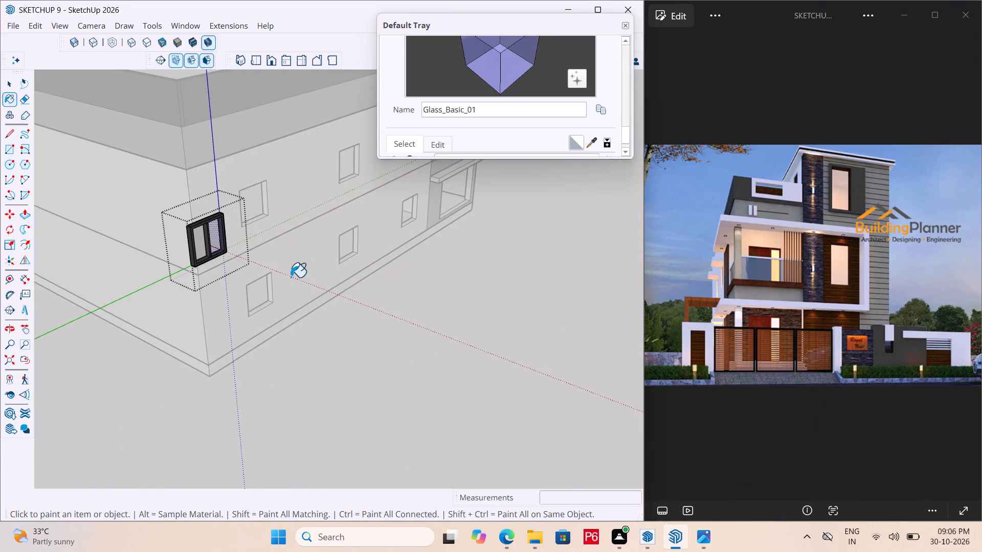
pyautogui.press('space')
pyautogui.press('space')
pyautogui.click(434, 290)
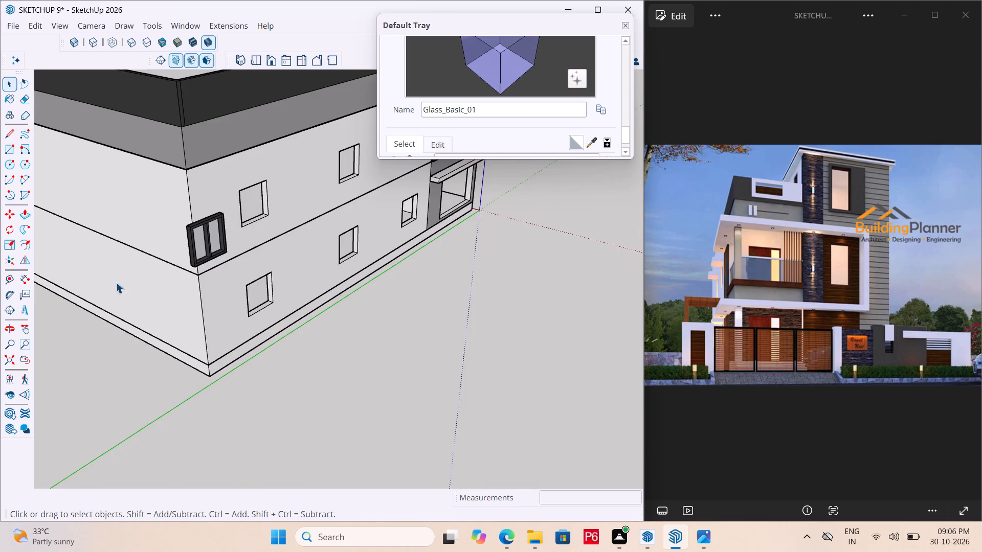
# Move the window group by its lower outer corner about 9' 7 5/8" into the upper-floor opening nearest the building's corner.
pyautogui.scroll(6, 114, 272)
pyautogui.scroll(6, 265, 236)
pyautogui.click(299, 274)
pyautogui.scroll(6, 255, 291)
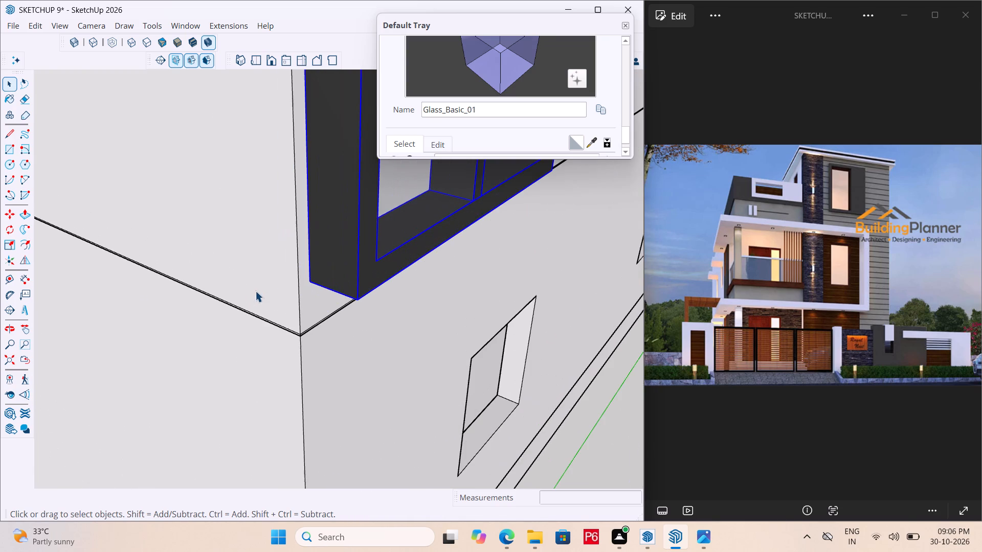
pyautogui.press('m')
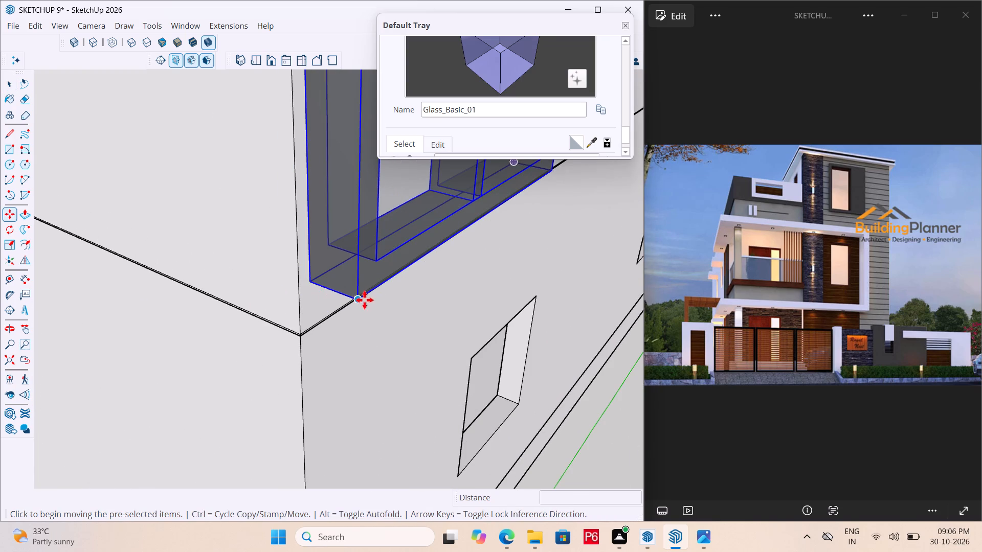
pyautogui.click(361, 302)
pyautogui.scroll(-7, 373, 224)
pyautogui.scroll(-7, 336, 269)
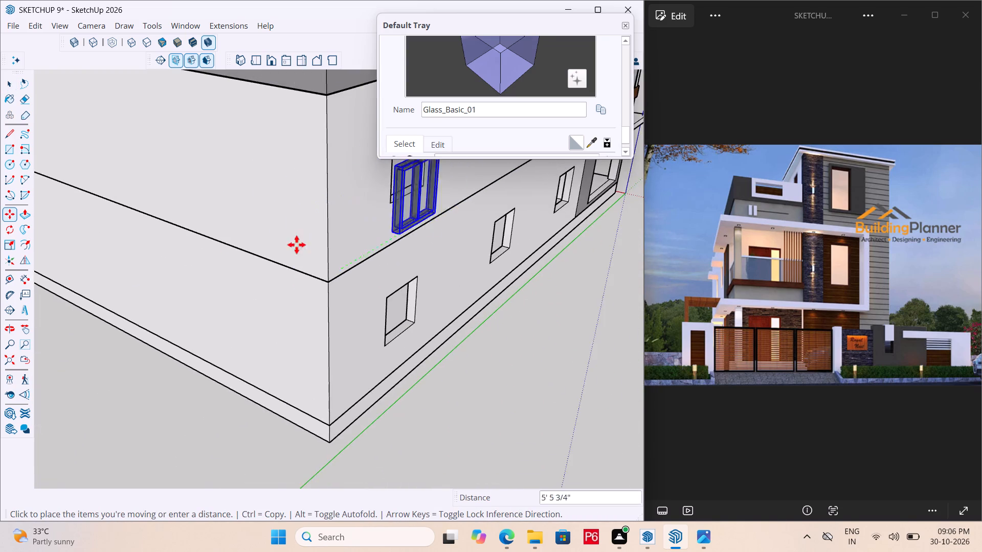
pyautogui.scroll(-7, 237, 259)
pyautogui.scroll(6, 314, 221)
pyautogui.click(220, 258)
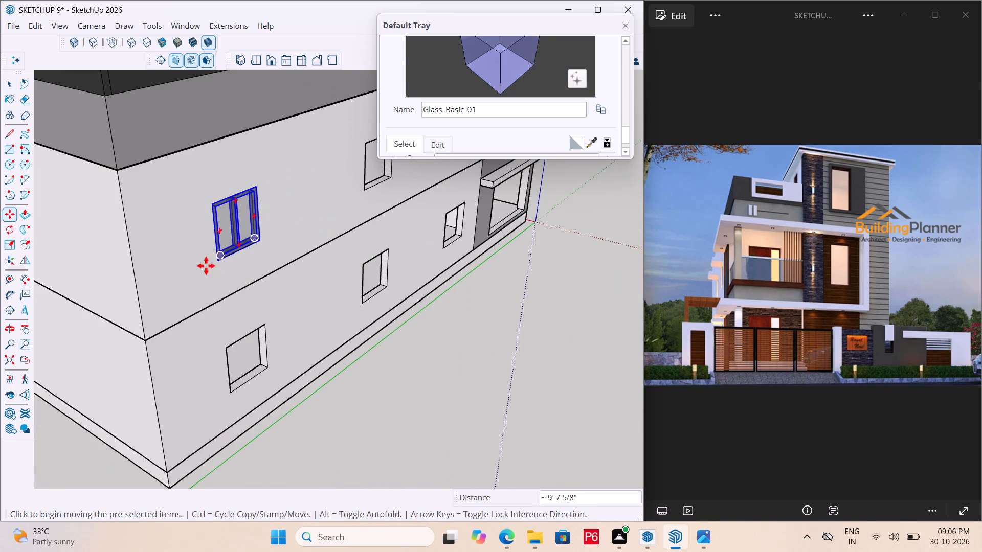
# Copy the window group 16' 6 13/16" along the wall into the middle upper-floor opening.
pyautogui.scroll(12, 176, 277)
pyautogui.click(241, 246)
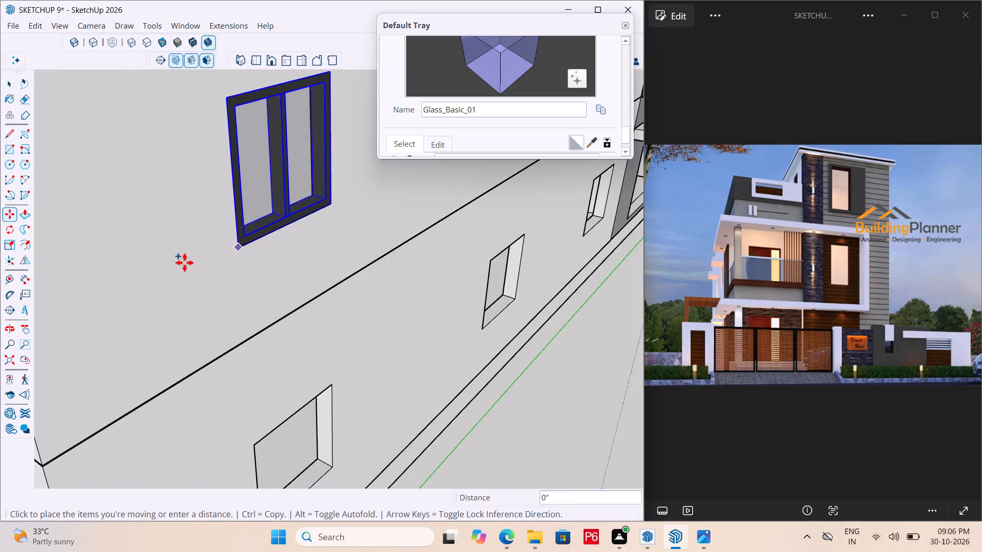
pyautogui.scroll(-15, 99, 283)
pyautogui.scroll(-5, 140, 289)
pyautogui.scroll(-6, 98, 277)
pyautogui.scroll(2, 348, 215)
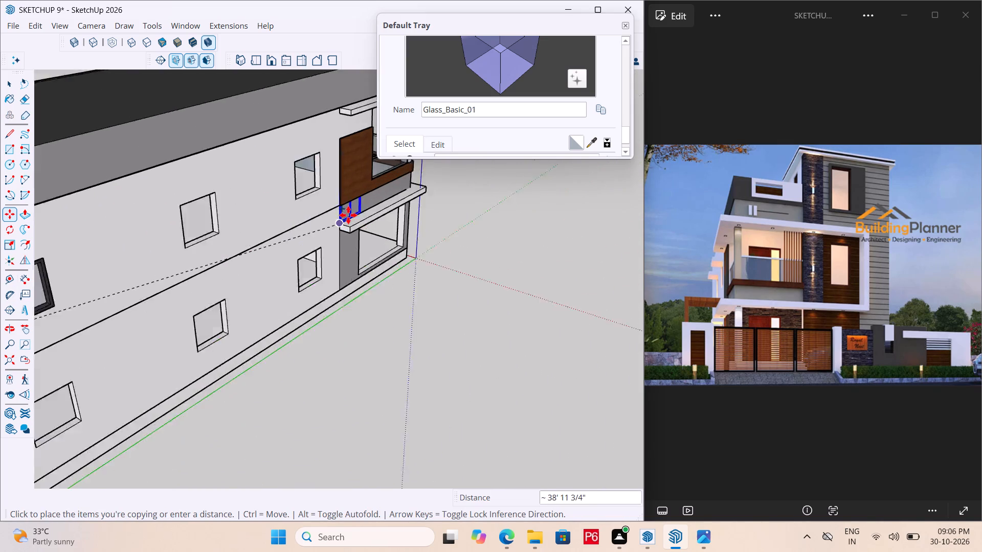
pyautogui.scroll(10, 348, 215)
pyautogui.scroll(-6, 368, 236)
pyautogui.scroll(4, 163, 250)
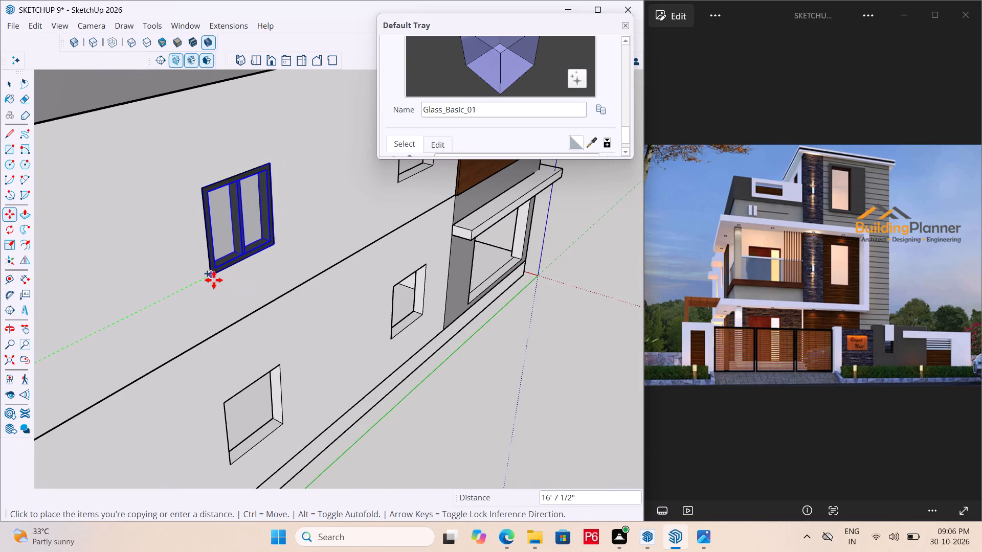
pyautogui.scroll(6, 239, 275)
pyautogui.click(195, 277)
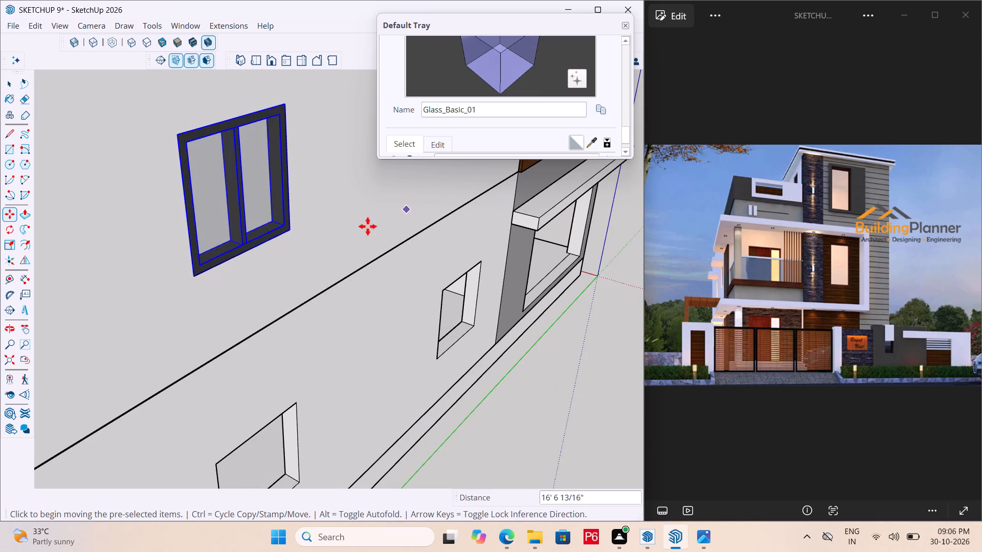
# Copy the window group about 14' 8 3/8" along the wall into the upper-floor opening beside the wood-clad balcony.
pyautogui.click(198, 273)
pyautogui.keyDown('ctrl'); pyautogui.scroll(-5, 281, 250); pyautogui.keyUp('ctrl')
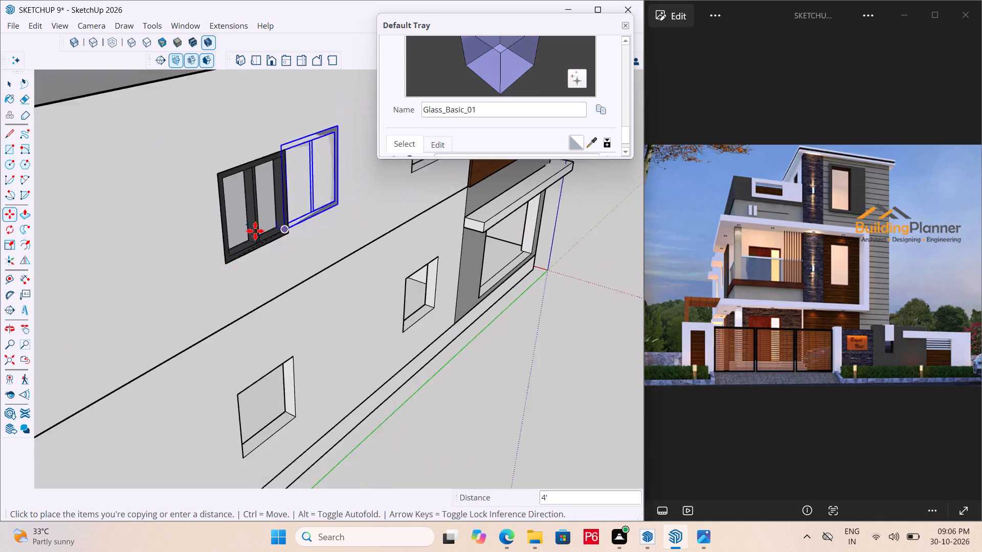
pyautogui.keyDown('ctrl'); pyautogui.scroll(-3, 255, 231); pyautogui.keyUp('ctrl')
pyautogui.scroll(-6, 195, 215)
pyautogui.scroll(9, 325, 206)
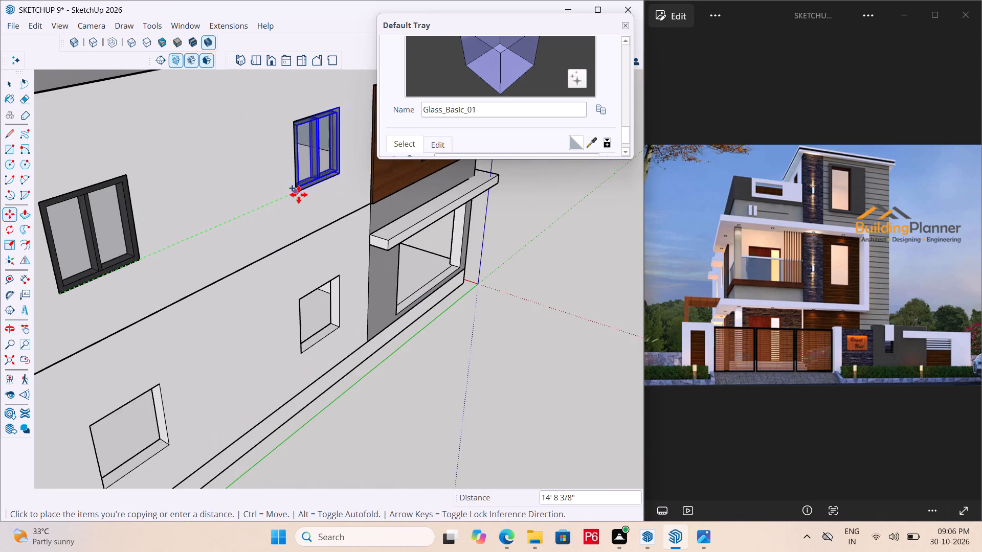
pyautogui.click(299, 195)
# Copy the window group 10' 11 5/8" down into the ground-floor opening directly below.
pyautogui.click(298, 194)
pyautogui.scroll(-5, 254, 170)
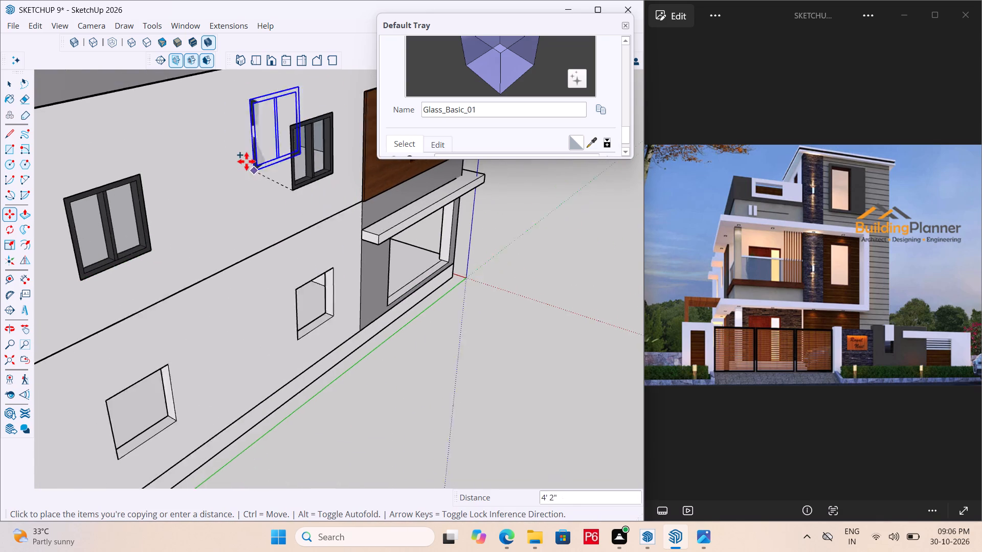
pyautogui.scroll(-2, 247, 162)
pyautogui.scroll(10, 325, 290)
pyautogui.click(237, 298)
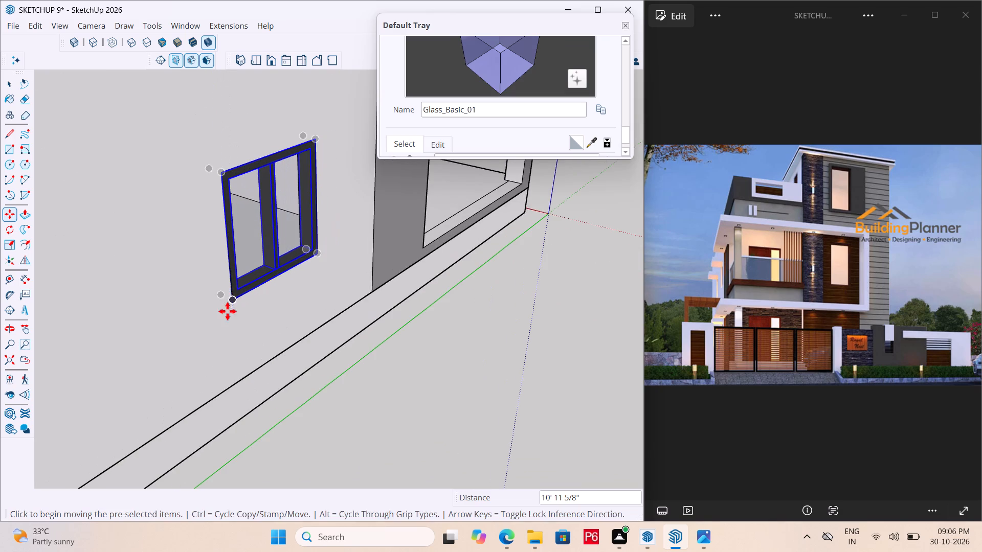
# Copy the ground-floor window group along the wall into the middle ground-floor opening.
pyautogui.click(232, 304)
pyautogui.scroll(-8, 220, 213)
pyautogui.scroll(-5, 326, 187)
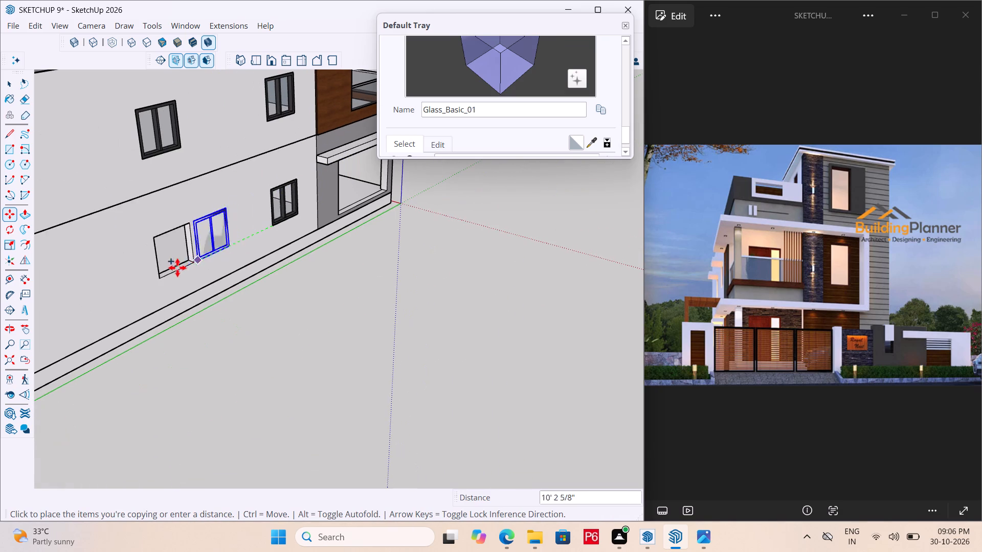
pyautogui.click(163, 274)
# Copy the window group 16' 6 13/16" along the wall into the ground-floor opening nearest the building's corner.
pyautogui.scroll(-5, 348, 247)
pyautogui.scroll(6, 164, 287)
pyautogui.click(258, 261)
pyautogui.scroll(-5, 250, 241)
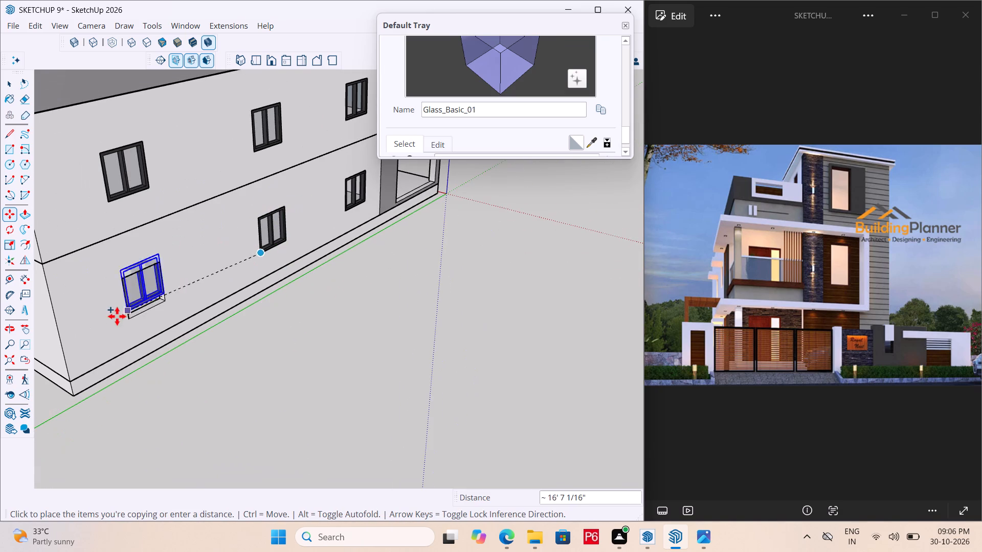
pyautogui.click(129, 319)
# Save the model with all side-wall windows placed.
pyautogui.hotkey('ctrl', 's')
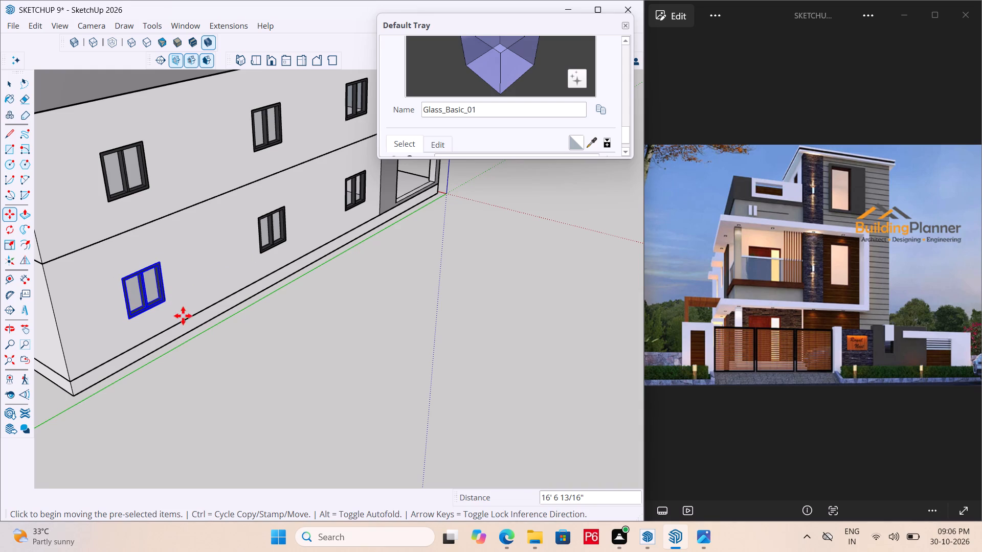
pyautogui.hotkey('ctrl', 's')
pyautogui.hotkey('ctrl', 's')
pyautogui.hotkey('ctrl', 's')
pyautogui.hotkey('ctrl', 's')
pyautogui.hotkey('ctrl', 's')
pyautogui.hotkey('ctrl', 's')
pyautogui.hotkey('ctrl', 's')
pyautogui.hotkey('ctrl', 's')
pyautogui.hotkey('ctrl', 's')
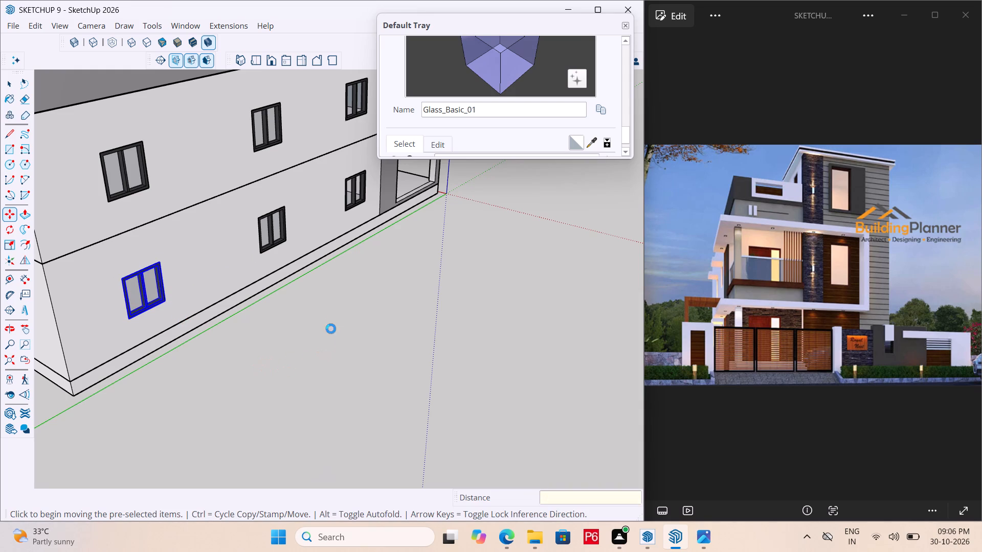
pyautogui.hotkey('ctrl', 's')
pyautogui.scroll(-7, 328, 334)
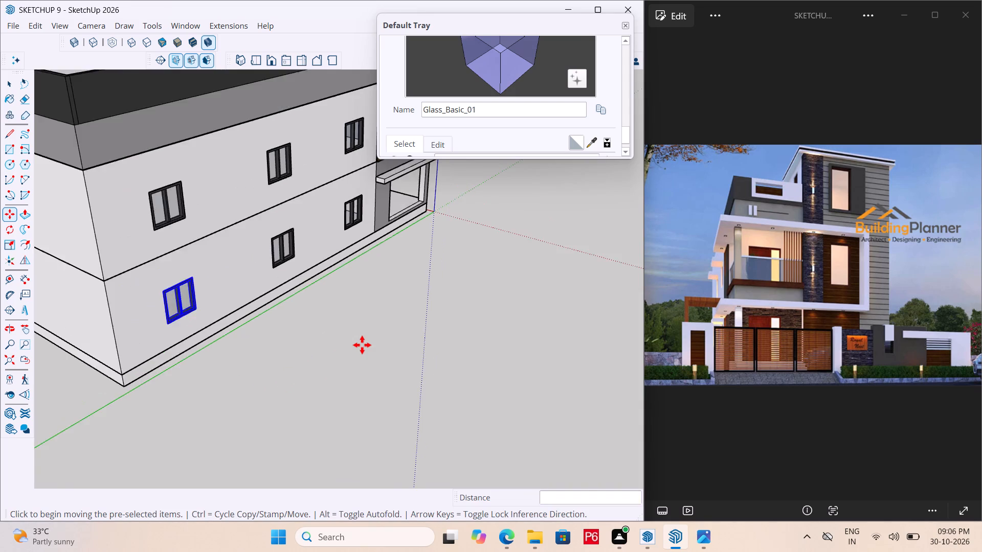
# Save the model again and deselect the ground-floor window group nearest the building's corner.
pyautogui.scroll(-7, 362, 345)
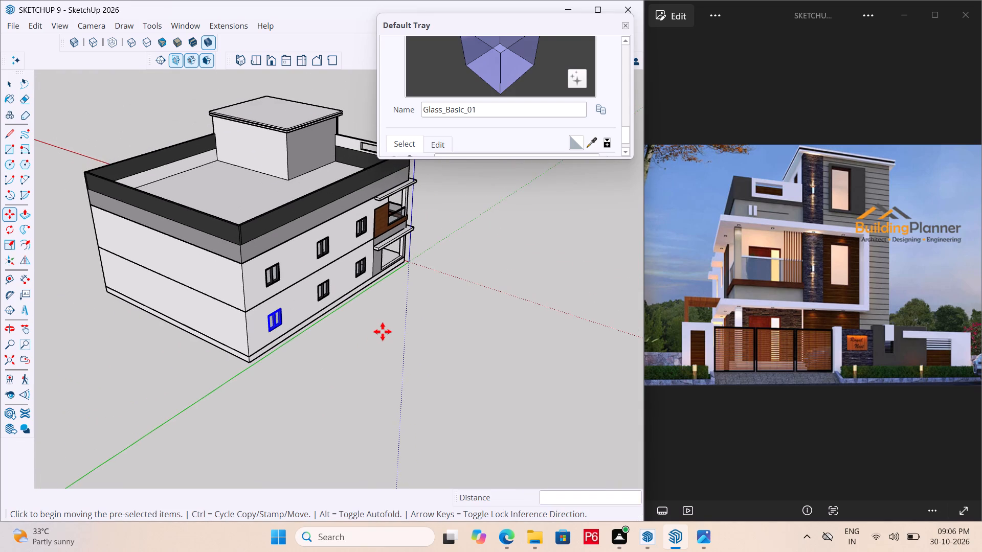
pyautogui.hotkey('ctrl', 's')
pyautogui.hotkey('ctrl', 's')
pyautogui.hotkey('ctrl', 's')
pyautogui.hotkey('ctrl', 's')
pyautogui.press('space')
pyautogui.press('space')
pyautogui.click(485, 308)
# Examine the house's front elevation, including the grooved wall cladding beside the white frame around the wood-panelled window.
pyautogui.scroll(-1, 488, 295)
pyautogui.moveTo(487, 295); pyautogui.dragTo(86, 319, button='middle')
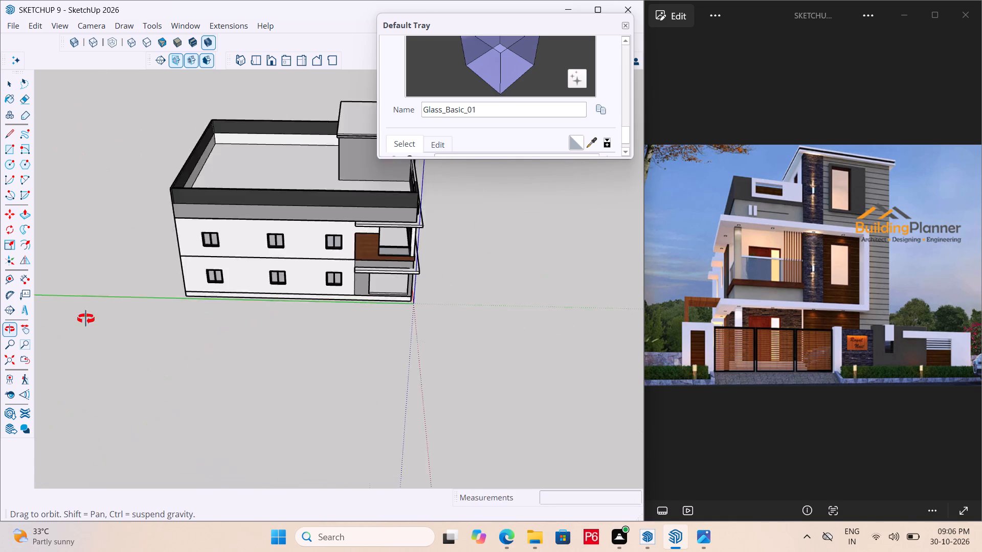
pyautogui.moveTo(86, 319); pyautogui.dragTo(0, 319, button='middle')
pyautogui.moveTo(549, 315); pyautogui.dragTo(239, 277, button='middle')
pyautogui.scroll(-5, 160, 221)
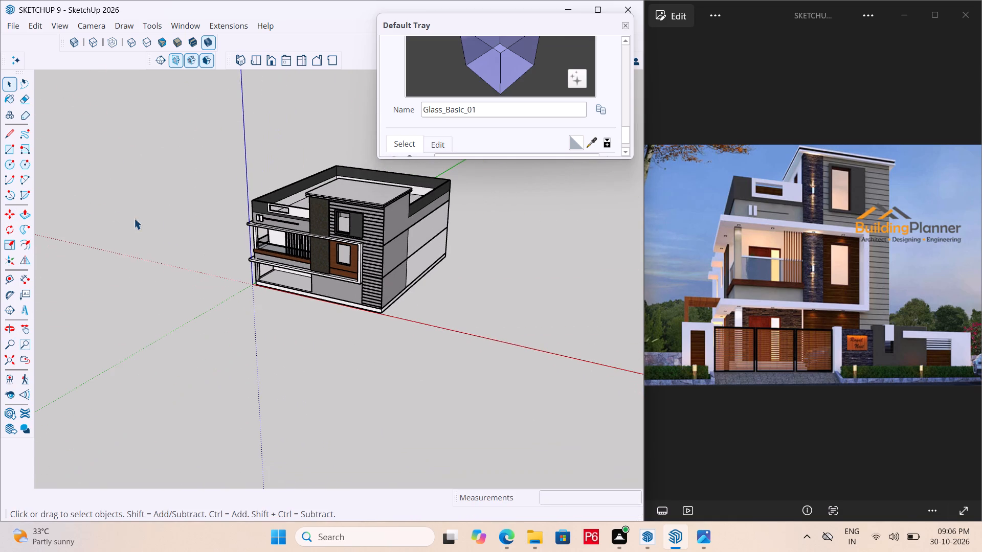
pyautogui.moveTo(314, 288); pyautogui.dragTo(374, 286, button='middle')
pyautogui.scroll(4, 374, 286)
pyautogui.scroll(6, 355, 208)
pyautogui.scroll(12, 446, 264)
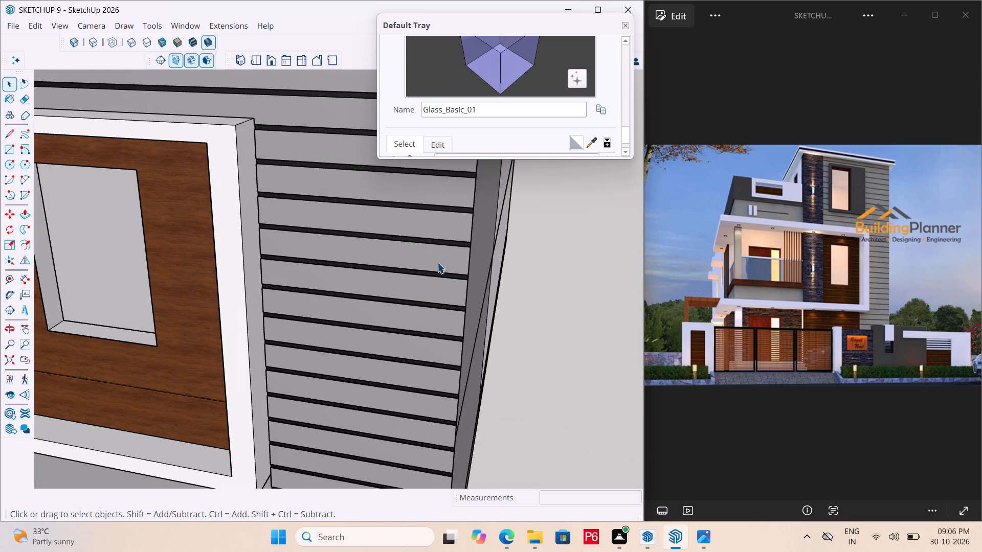
pyautogui.scroll(-7, 407, 255)
pyautogui.scroll(10, 362, 152)
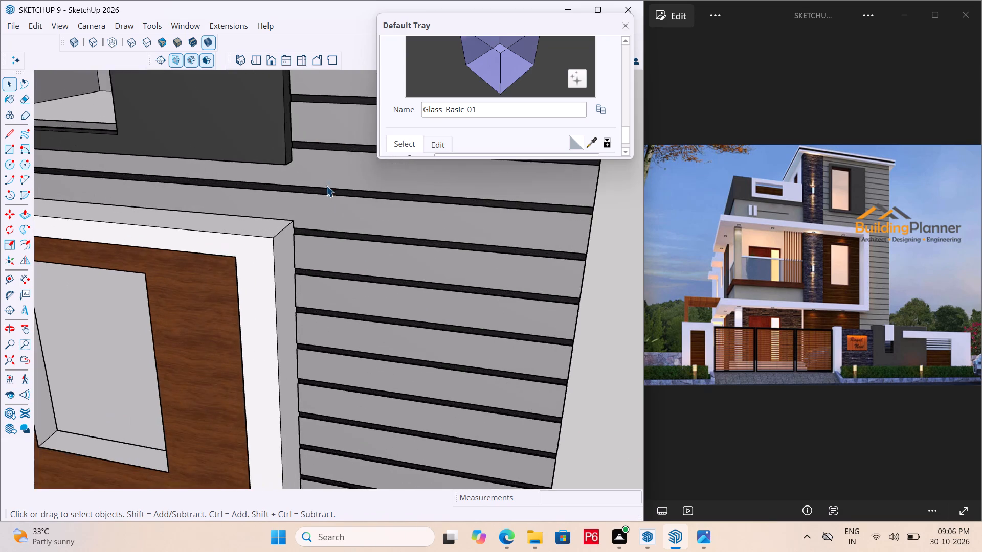
pyautogui.scroll(7, 326, 186)
pyautogui.scroll(10, 265, 245)
pyautogui.moveTo(262, 251); pyautogui.dragTo(53, 164, button='middle')
pyautogui.scroll(-1, 223, 229)
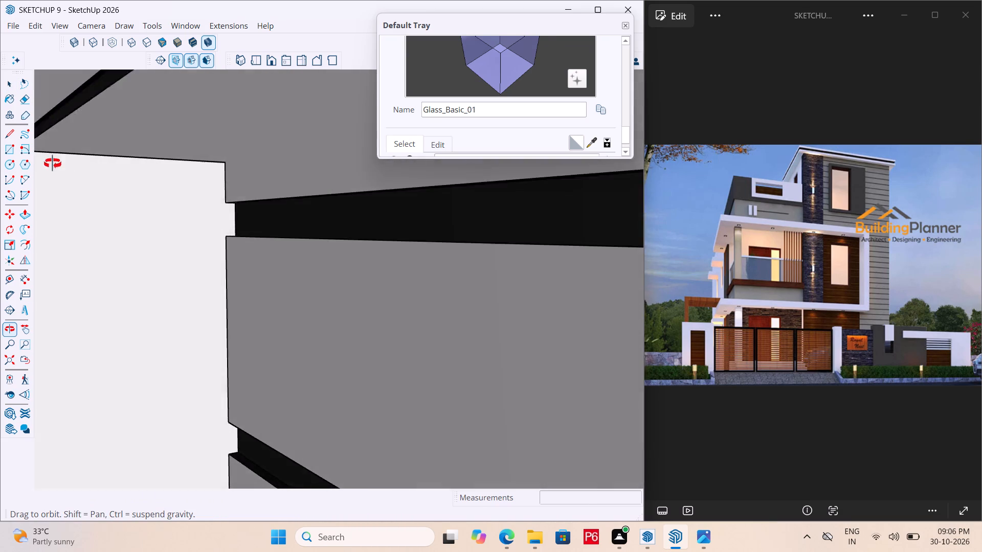
pyautogui.moveTo(53, 164); pyautogui.dragTo(219, 238, button='middle')
pyautogui.scroll(-7, 236, 199)
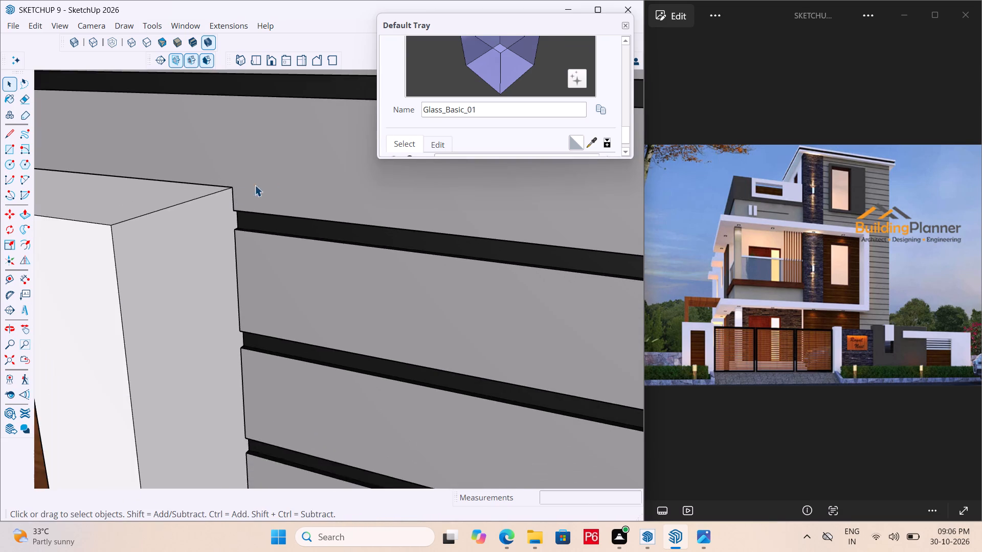
pyautogui.scroll(-20, 297, 182)
pyautogui.scroll(-9, 330, 179)
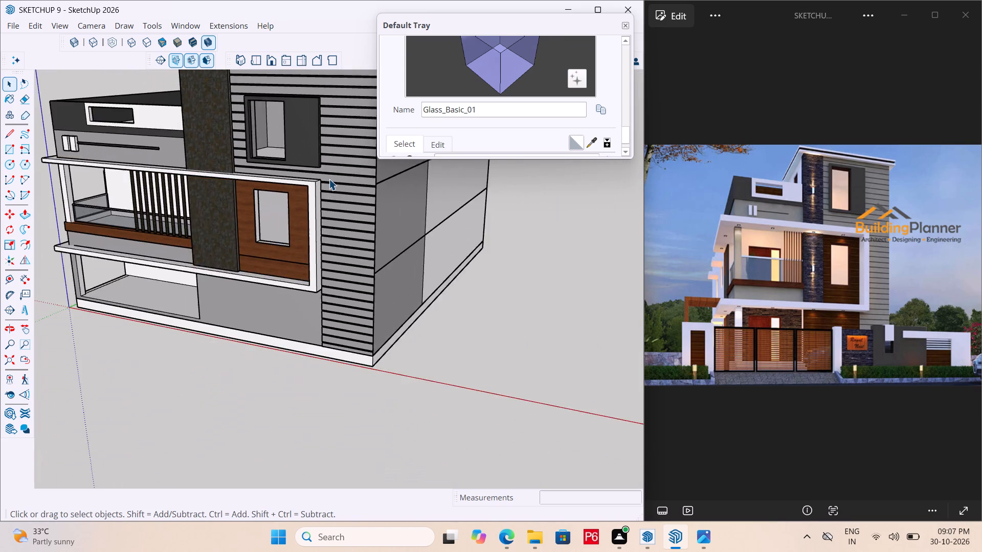
pyautogui.scroll(-6, 329, 179)
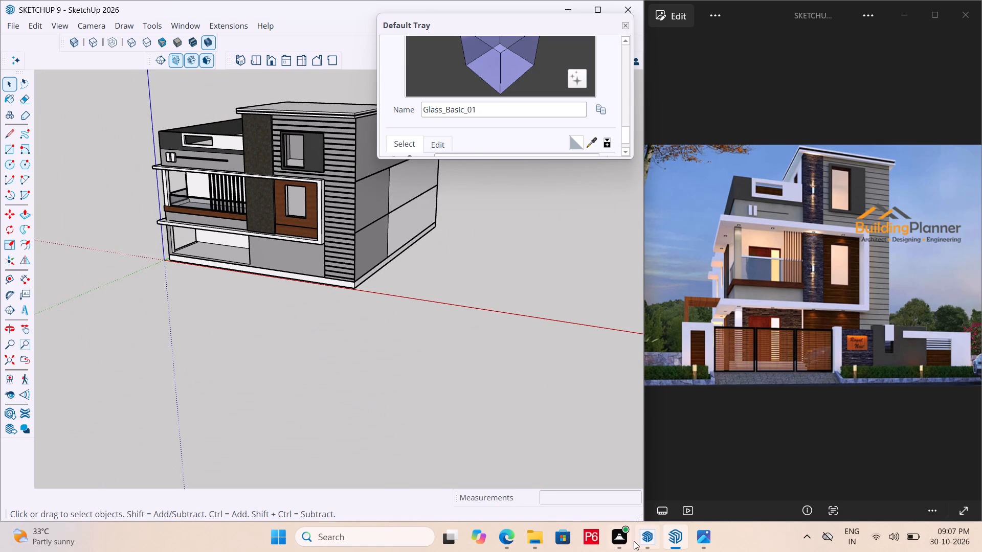
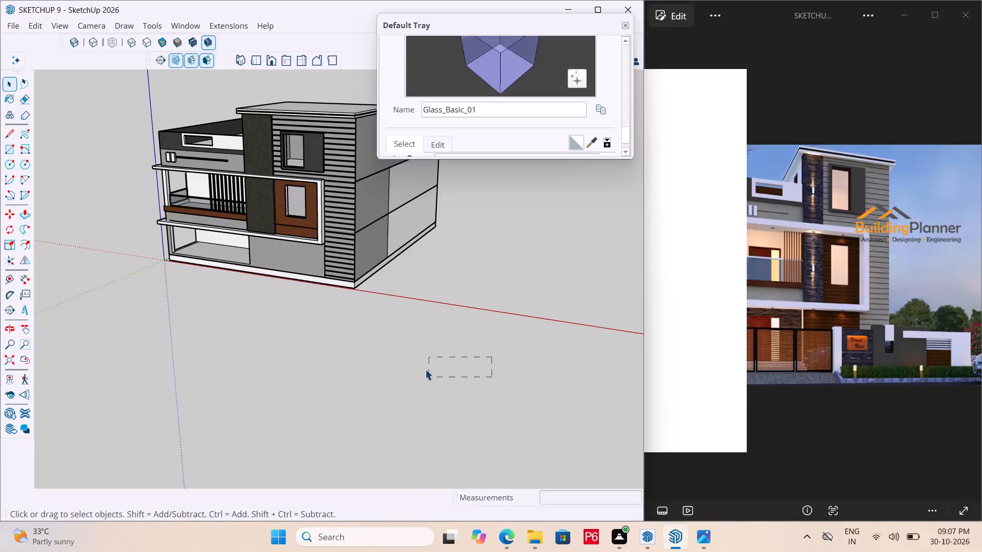
# Clear the selection and save the model.
pyautogui.moveTo(458, 338); pyautogui.dragTo(413, 353)
pyautogui.hotkey('ctrl', 's')
pyautogui.hotkey('ctrl', 's')
pyautogui.hotkey('ctrl', 's')
pyautogui.hotkey('ctrl', 's')
pyautogui.hotkey('ctrl', 's')
pyautogui.hotkey('ctrl', 's')
pyautogui.hotkey('ctrl', 's')
pyautogui.hotkey('ctrl', 's')
pyautogui.hotkey('ctrl', 's')
pyautogui.hotkey('ctrl', 's')
pyautogui.hotkey('ctrl', 's')
pyautogui.hotkey('ctrl', 's')
pyautogui.hotkey('ctrl', 's')
pyautogui.press('space')
# Open the white balcony frame group and pull the frame's front face outward 1' with Push/Pull.
pyautogui.scroll(-3, 214, 321)
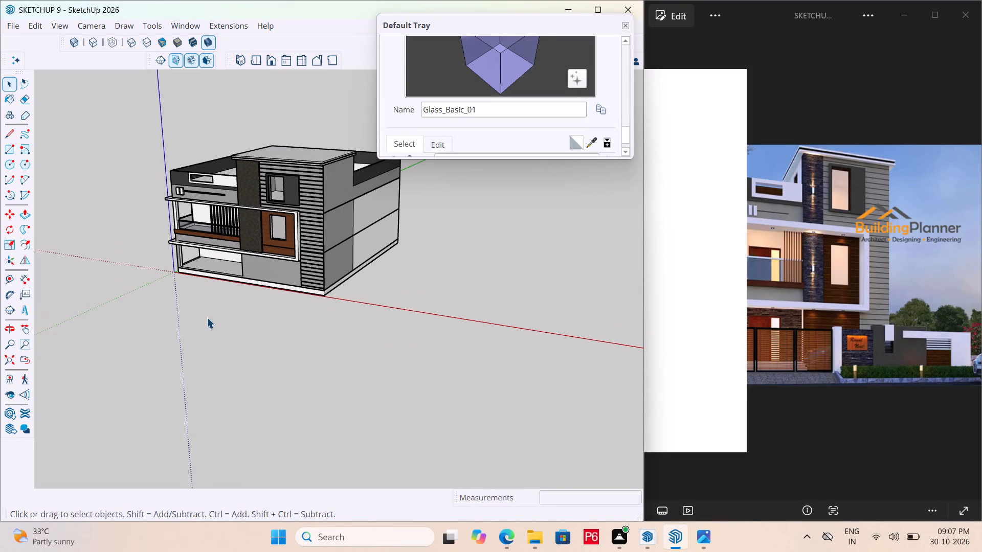
pyautogui.moveTo(207, 317); pyautogui.dragTo(464, 184, button='middle')
pyautogui.scroll(12, 332, 172)
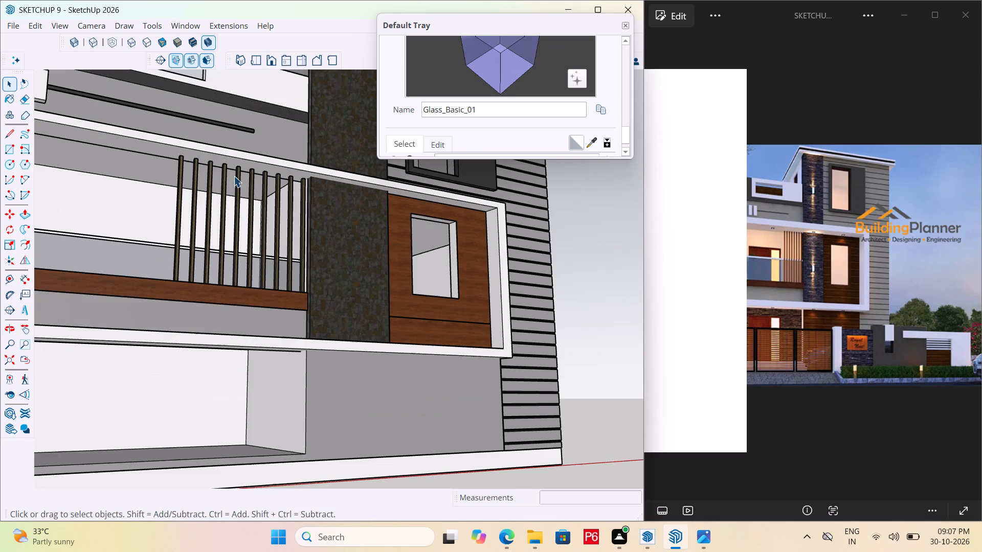
pyautogui.moveTo(303, 150); pyautogui.dragTo(464, 188, button='middle')
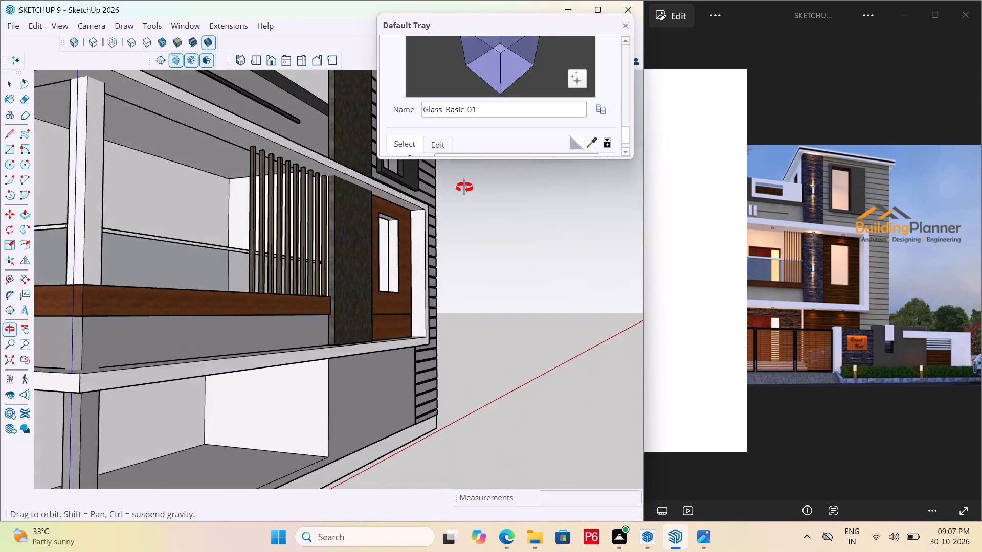
pyautogui.moveTo(464, 188); pyautogui.dragTo(385, 307, button='middle')
pyautogui.scroll(6, 368, 283)
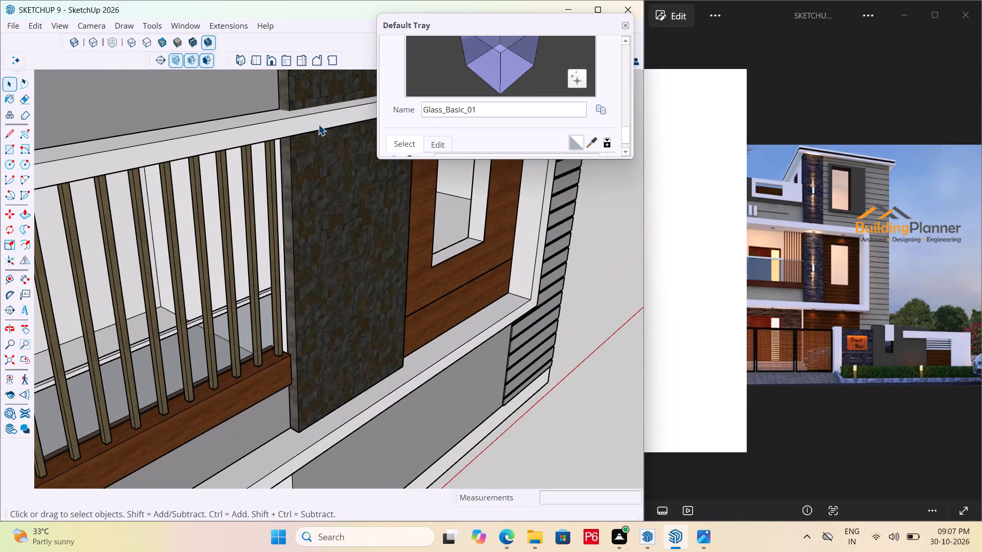
pyautogui.click(318, 124)
pyautogui.doubleClick(310, 121)
pyautogui.click(299, 126)
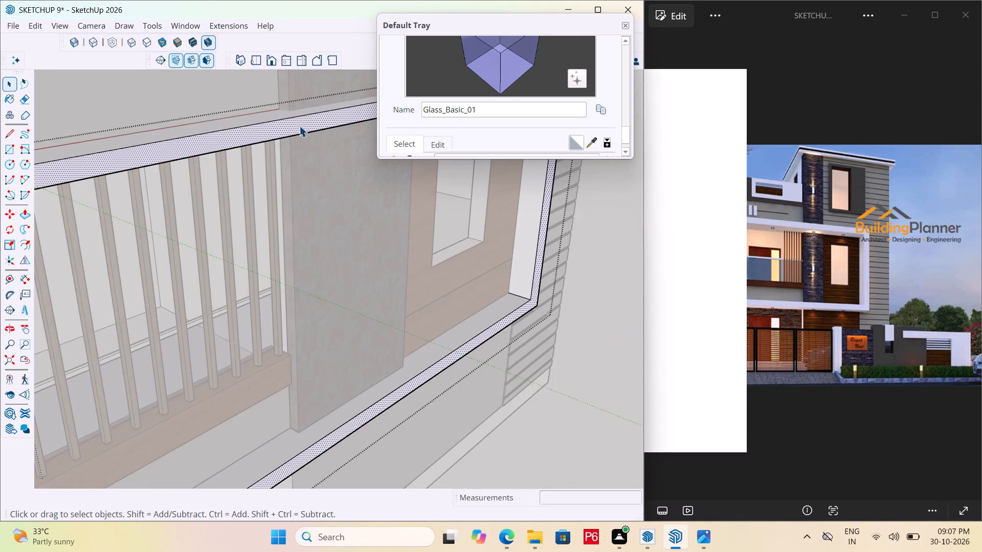
pyautogui.press('p')
pyautogui.click(303, 124)
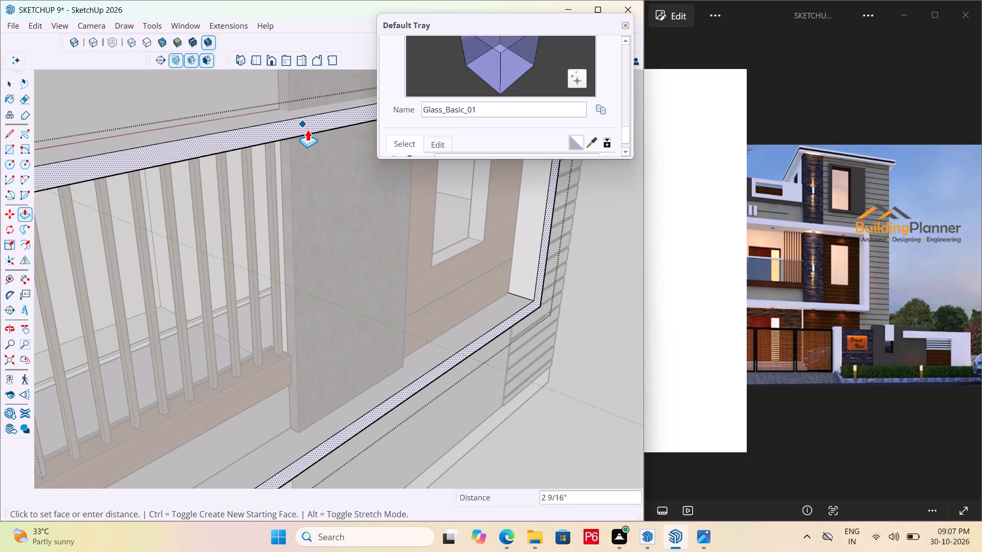
pyautogui.scroll(-1, 366, 205)
pyautogui.moveTo(366, 206); pyautogui.dragTo(442, 278, button='middle')
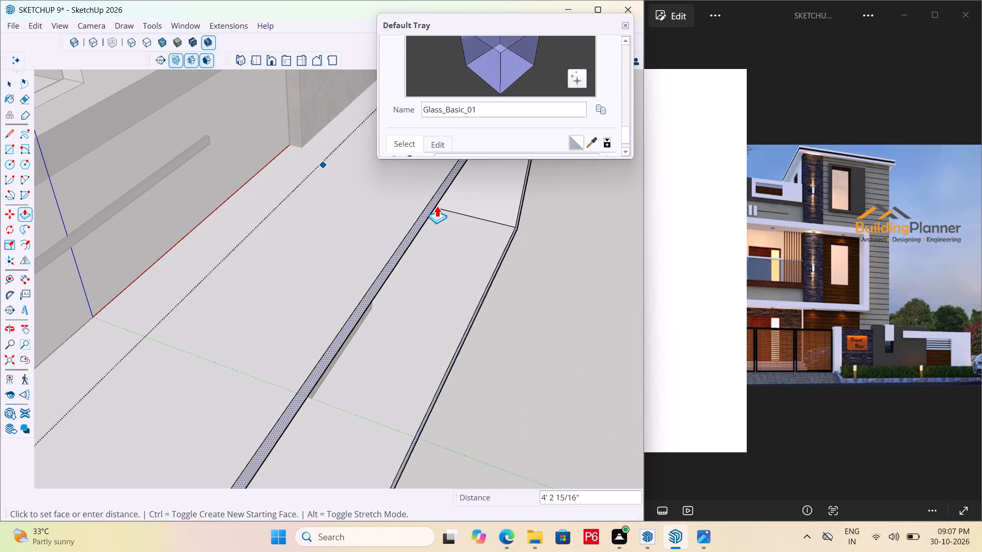
pyautogui.press('2')
pyautogui.press('BackSpace')
pyautogui.write("1'")
pyautogui.press('Return')
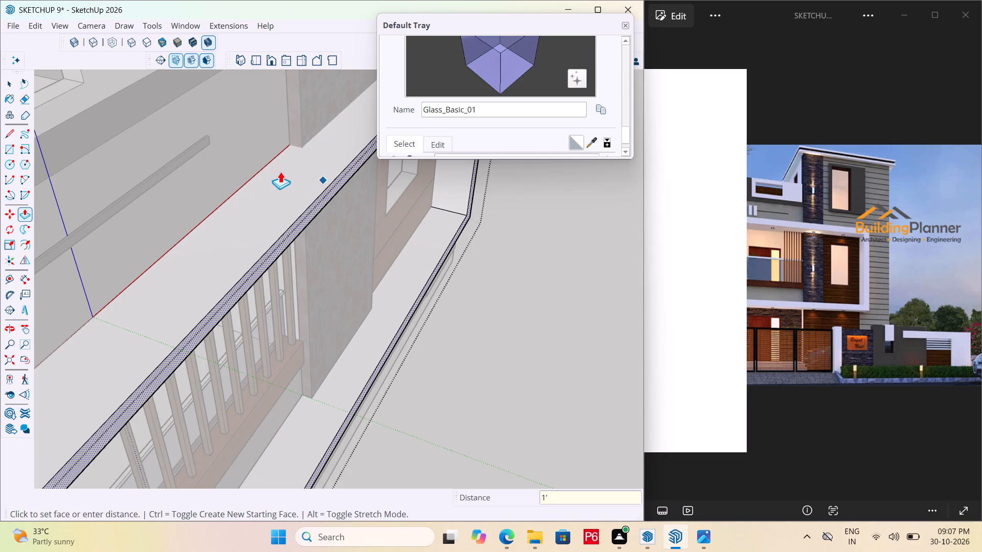
pyautogui.scroll(-7, 276, 170)
pyautogui.scroll(-4, 348, 183)
pyautogui.moveTo(340, 277); pyautogui.dragTo(266, 230, button='middle')
# Save the model with the deepened white frame.
pyautogui.hotkey('ctrl', 's')
pyautogui.hotkey('ctrl', 's')
pyautogui.hotkey('ctrl', 's')
pyautogui.hotkey('ctrl', 's')
pyautogui.hotkey('ctrl', 's')
pyautogui.hotkey('ctrl', 's')
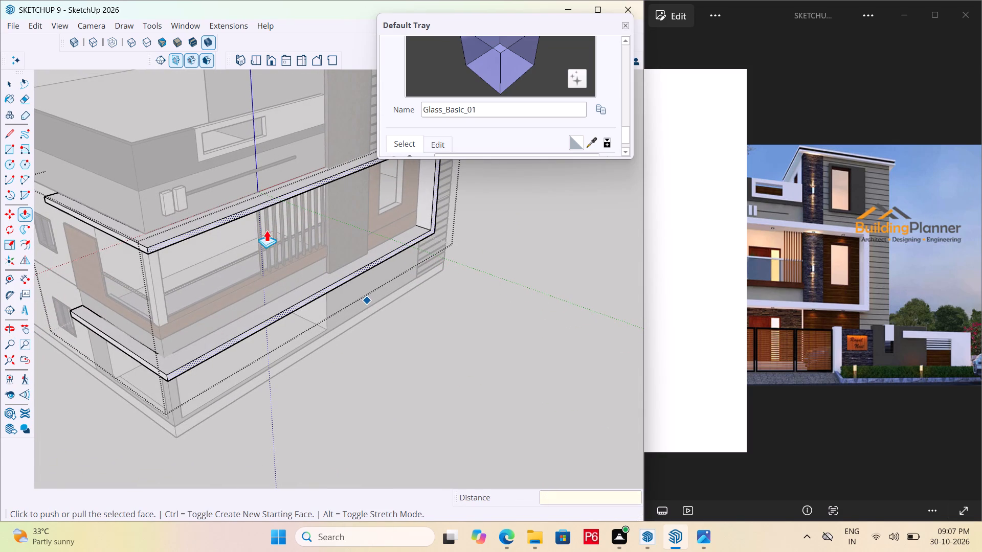
pyautogui.hotkey('ctrl', 's')
pyautogui.hotkey('ctrl', 's')
pyautogui.hotkey('ctrl', 's')
pyautogui.press('space')
# Leave the white frame group and save the model again.
pyautogui.moveTo(217, 369); pyautogui.dragTo(212, 239, button='middle')
pyautogui.moveTo(212, 239); pyautogui.dragTo(213, 169, button='middle')
pyautogui.moveTo(252, 182); pyautogui.dragTo(294, 204, button='middle')
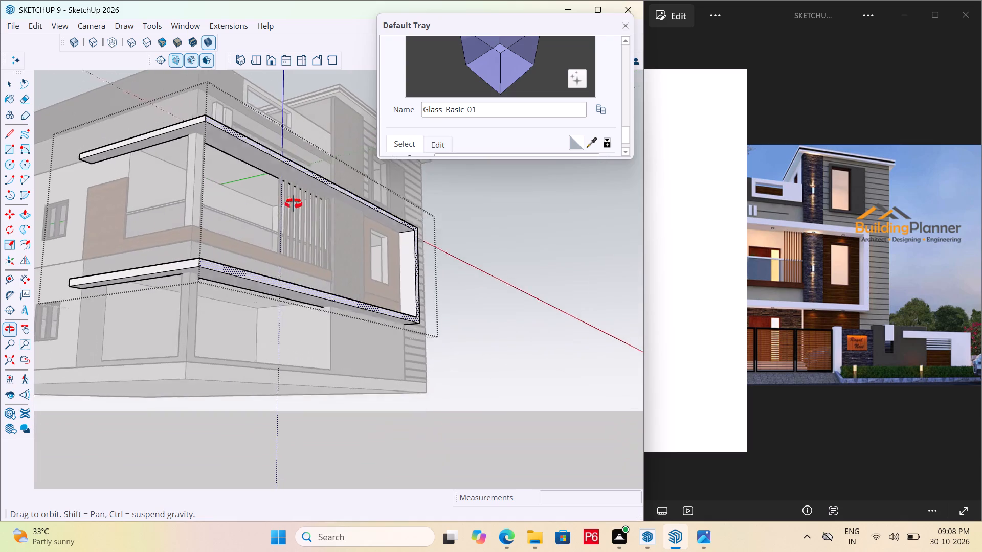
pyautogui.moveTo(294, 204); pyautogui.dragTo(280, 232, button='middle')
pyautogui.press('space')
pyautogui.click(497, 348)
pyautogui.moveTo(461, 298); pyautogui.dragTo(444, 308, button='middle')
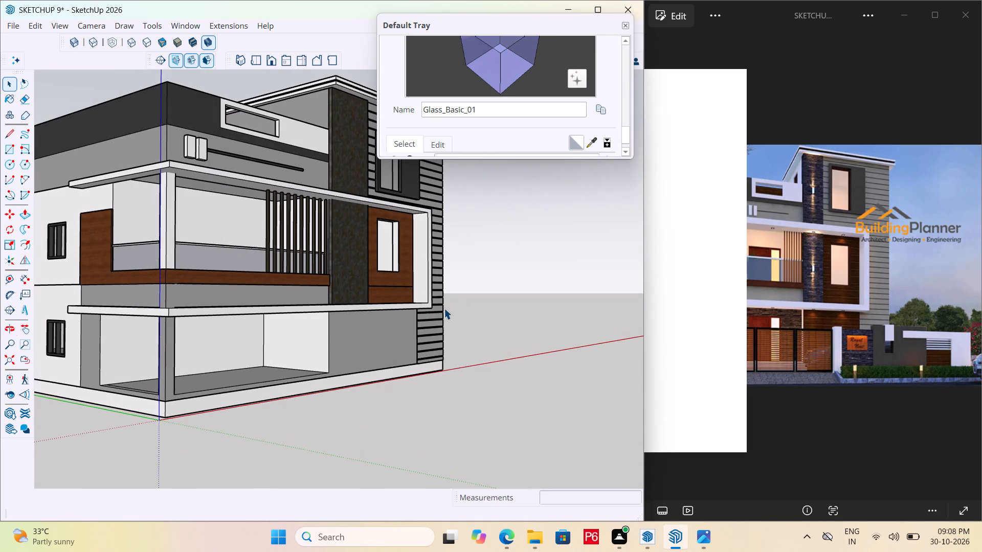
pyautogui.hotkey('ctrl', 's')
pyautogui.hotkey('ctrl', 's')
pyautogui.hotkey('ctrl', 's')
pyautogui.hotkey('ctrl', 's')
pyautogui.hotkey('ctrl', 's')
pyautogui.hotkey('ctrl', 's')
pyautogui.hotkey('ctrl', 's')
pyautogui.hotkey('ctrl', 's')
pyautogui.hotkey('ctrl', 's')
# Compare the front elevation with the reference image, focusing on the plain ground-floor wall below the wood-panelled window.
pyautogui.scroll(-3, 407, 312)
pyautogui.scroll(-5, 227, 321)
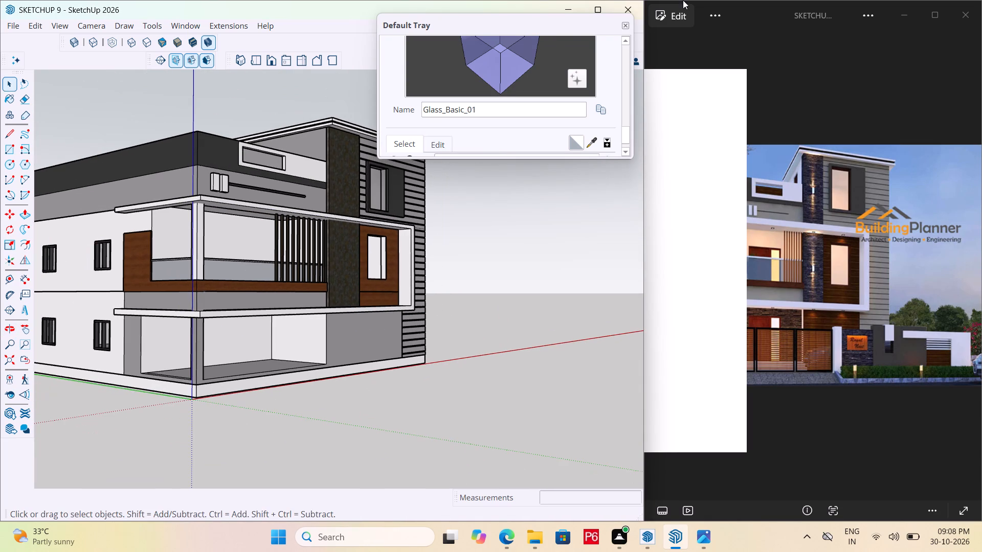
pyautogui.click(831, 72)
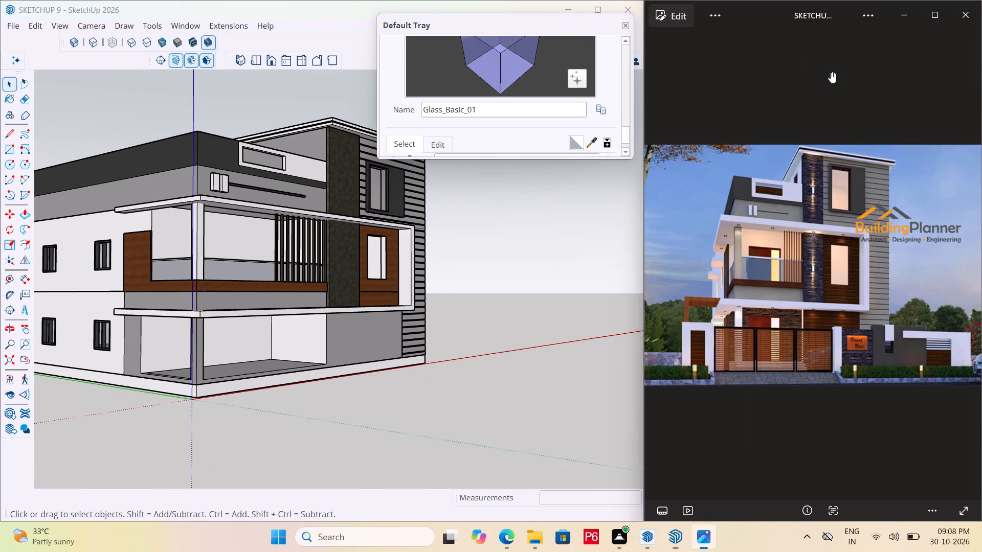
pyautogui.moveTo(376, 340); pyautogui.dragTo(287, 340, button='middle')
pyautogui.scroll(-1, 374, 340)
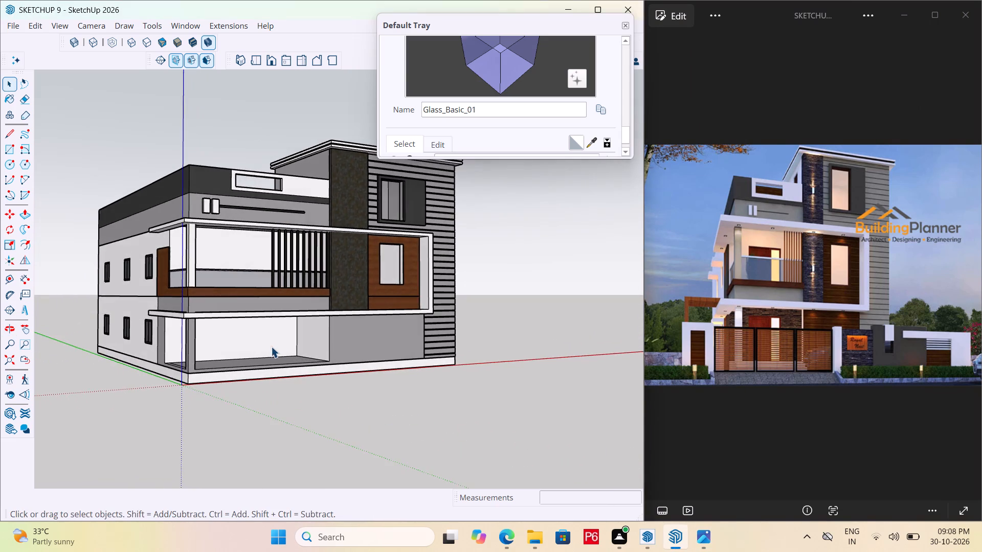
pyautogui.scroll(6, 380, 337)
pyautogui.moveTo(406, 322); pyautogui.dragTo(101, 281, button='middle')
pyautogui.scroll(2, 349, 353)
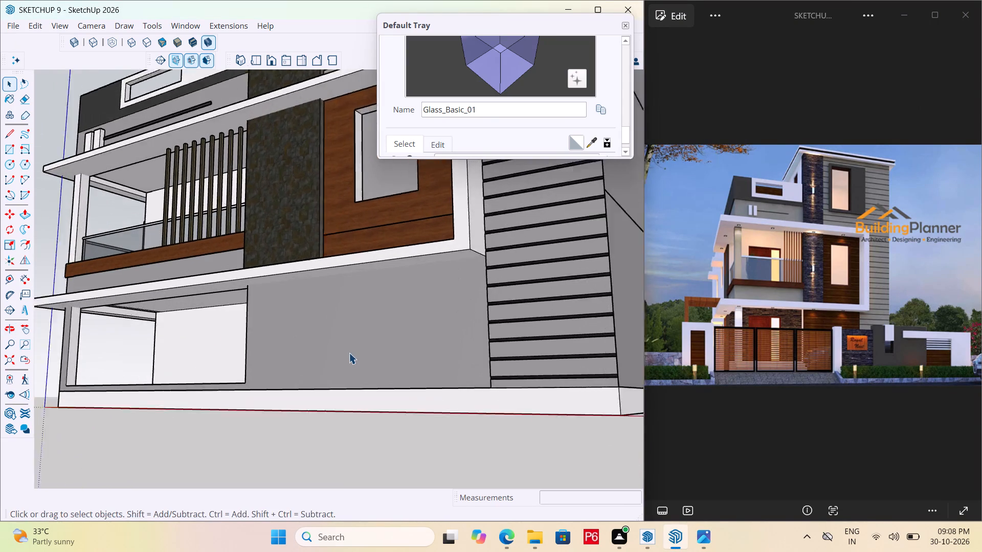
pyautogui.scroll(2, 349, 353)
pyautogui.moveTo(352, 352); pyautogui.dragTo(605, 375, button='middle')
pyautogui.scroll(-7, 276, 311)
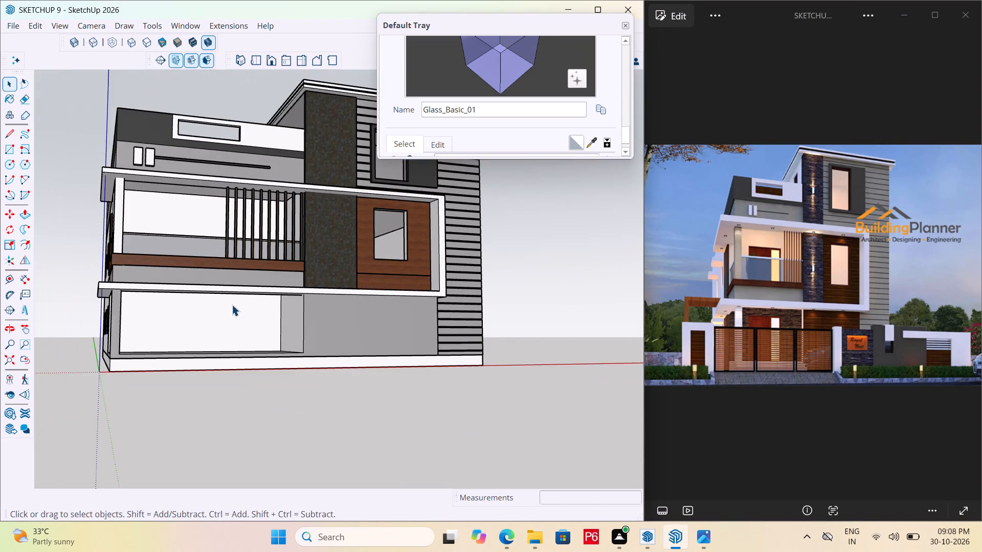
# Draw a rectangle about 7' 11 1/2" by 19' 5 1/4" over the ground-floor front wall, between the large opening and the grooved cladding.
pyautogui.scroll(1, 408, 304)
pyautogui.moveTo(408, 304); pyautogui.dragTo(423, 267, button='middle')
pyautogui.press('r')
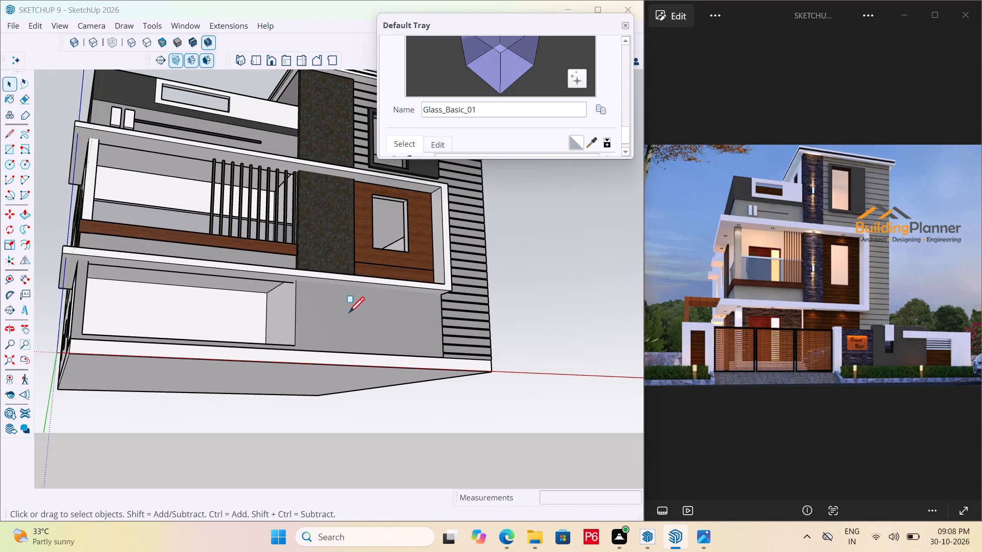
pyautogui.scroll(11, 348, 315)
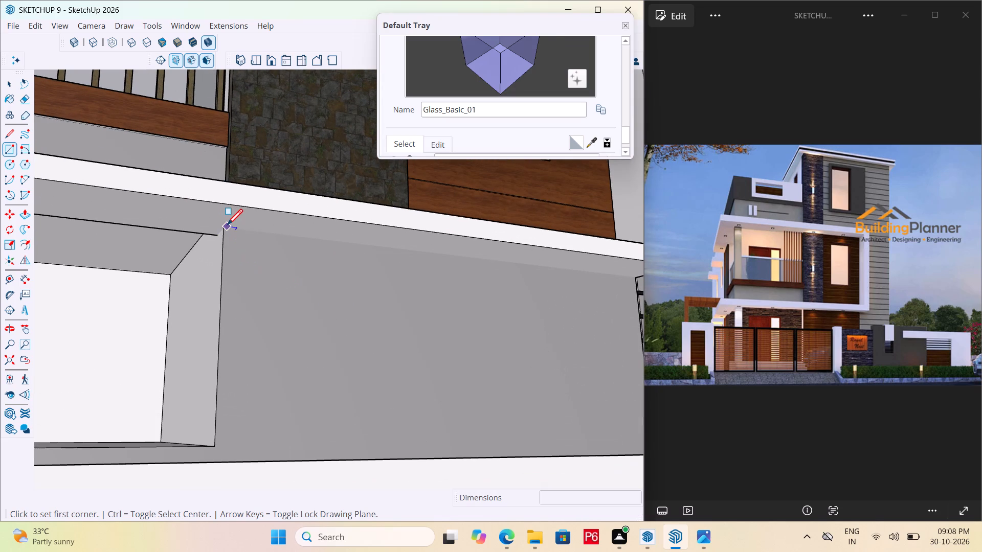
pyautogui.moveTo(226, 229); pyautogui.dragTo(233, 237)
pyautogui.scroll(-7, 228, 256)
pyautogui.moveTo(333, 298); pyautogui.dragTo(343, 302, button='middle')
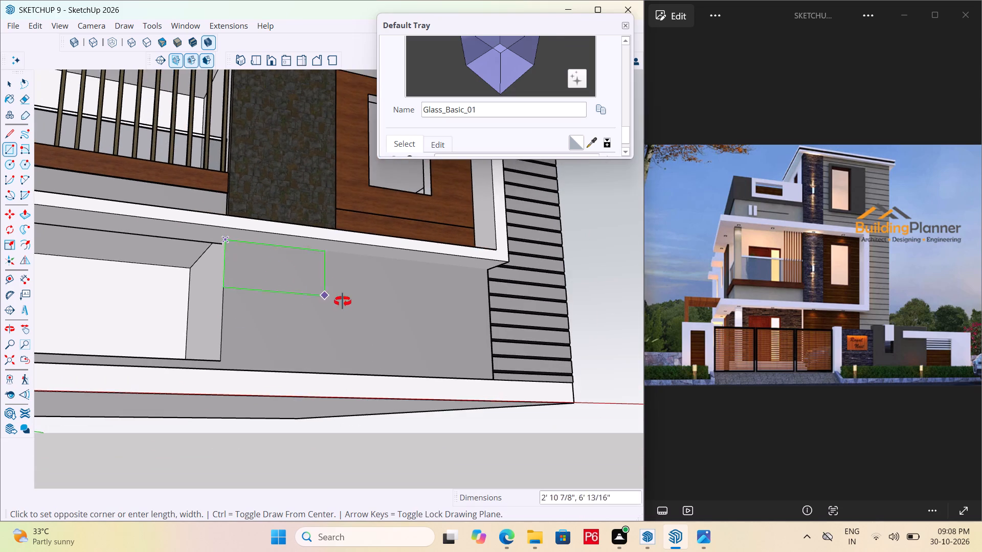
pyautogui.moveTo(343, 302); pyautogui.dragTo(423, 366, button='middle')
pyautogui.scroll(6, 432, 363)
pyautogui.scroll(16, 457, 349)
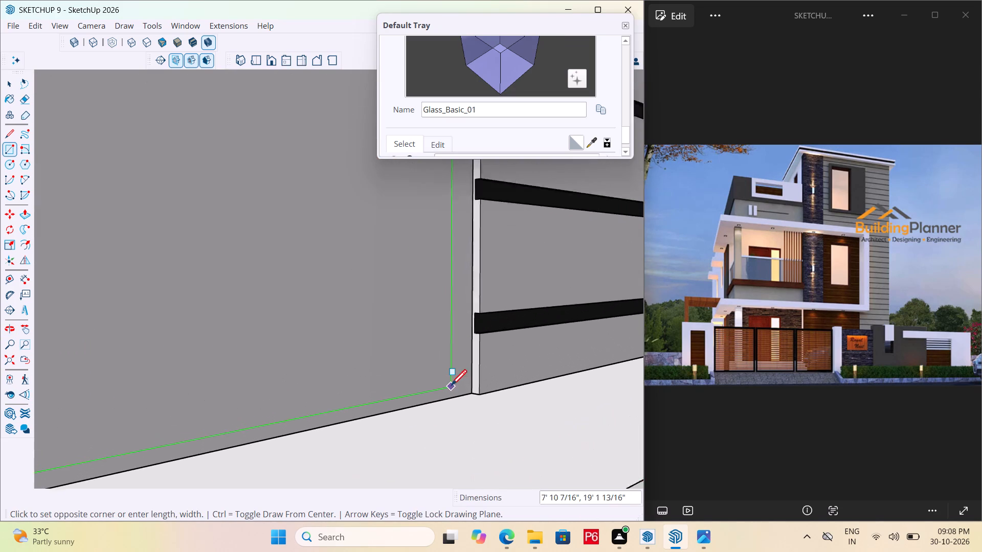
pyautogui.scroll(2, 451, 387)
pyautogui.click(473, 394)
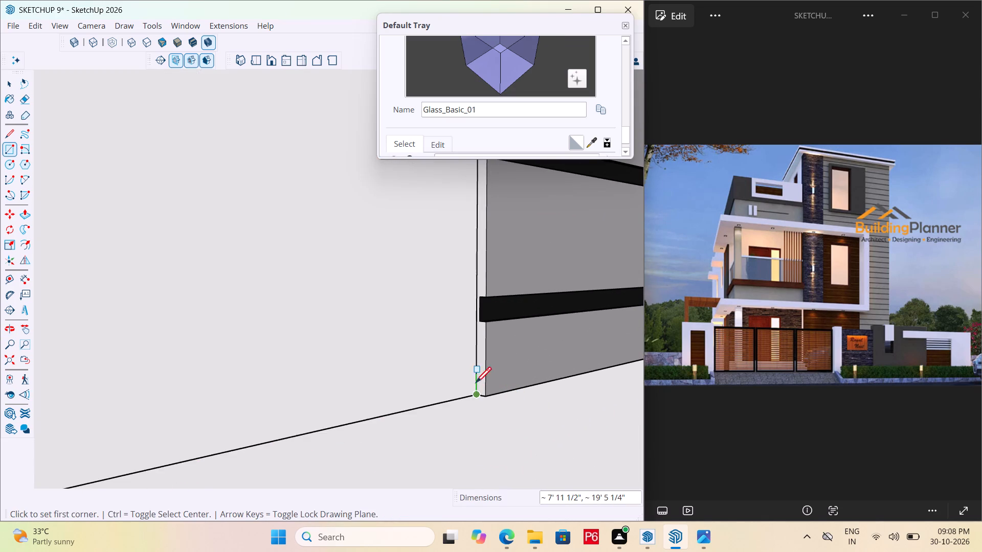
pyautogui.scroll(-15, 518, 358)
pyautogui.scroll(-15, 448, 323)
pyautogui.press('space')
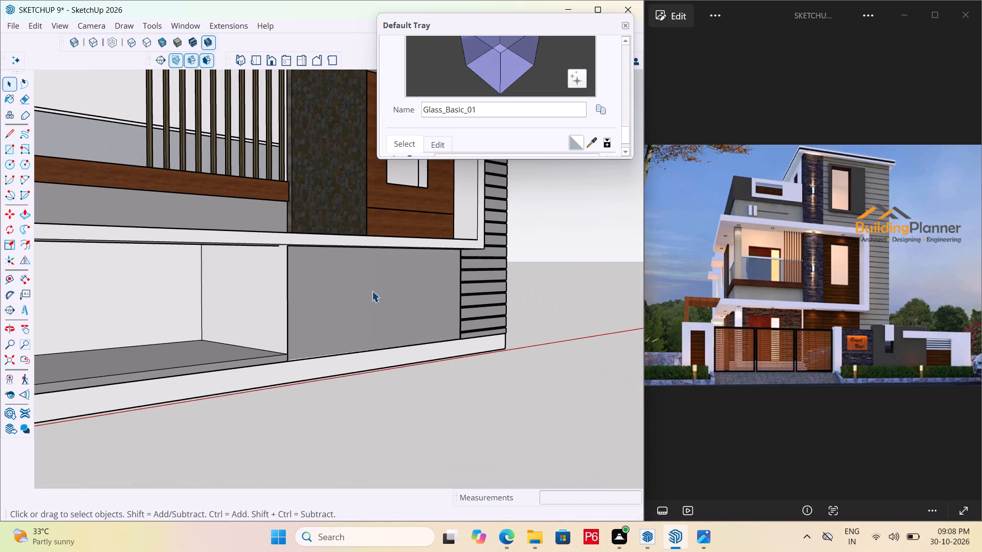
# Make the ground-floor wall rectangle a group, open it for editing and select its face.
pyautogui.tripleClick(372, 291)
pyautogui.rightClick(371, 291)
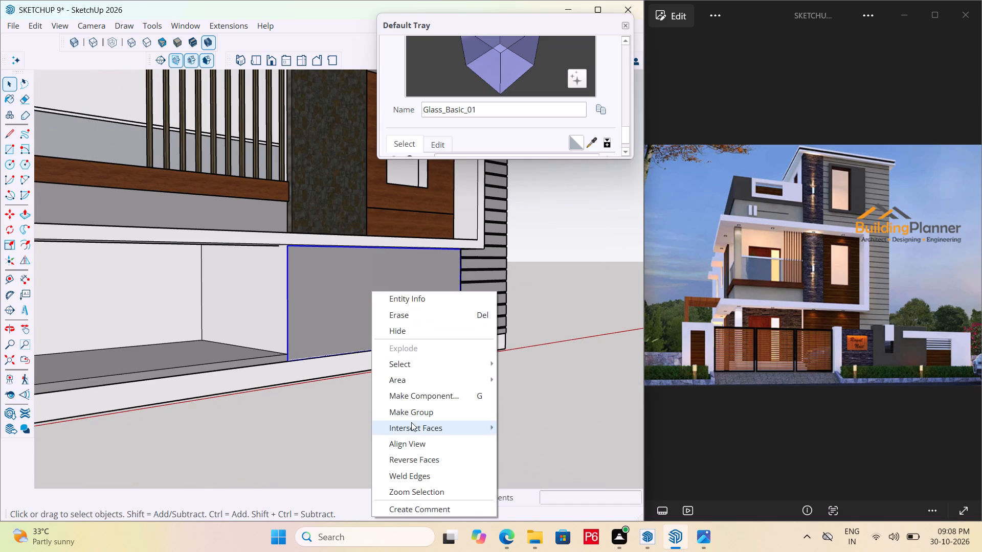
pyautogui.click(417, 413)
pyautogui.doubleClick(318, 284)
pyautogui.click(349, 275)
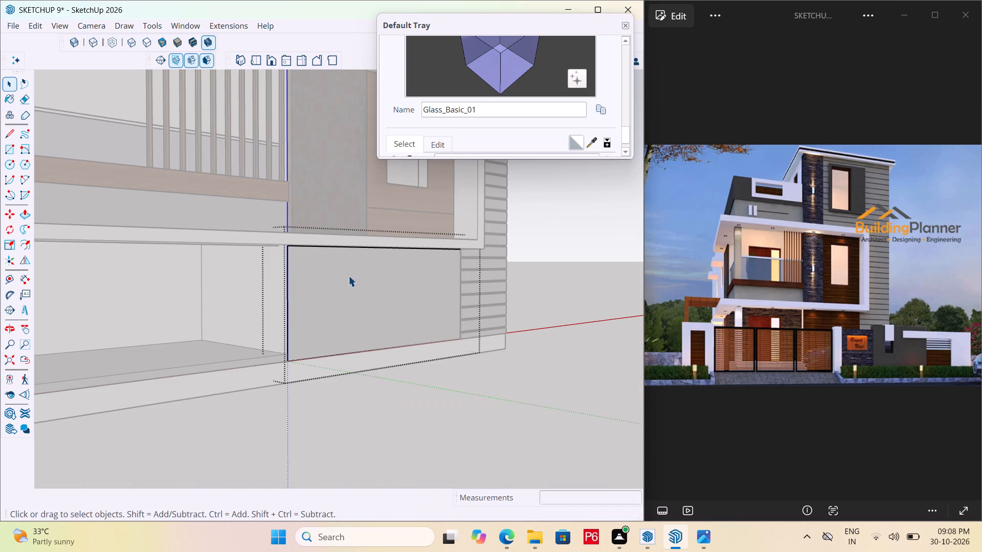
pyautogui.scroll(5, 366, 267)
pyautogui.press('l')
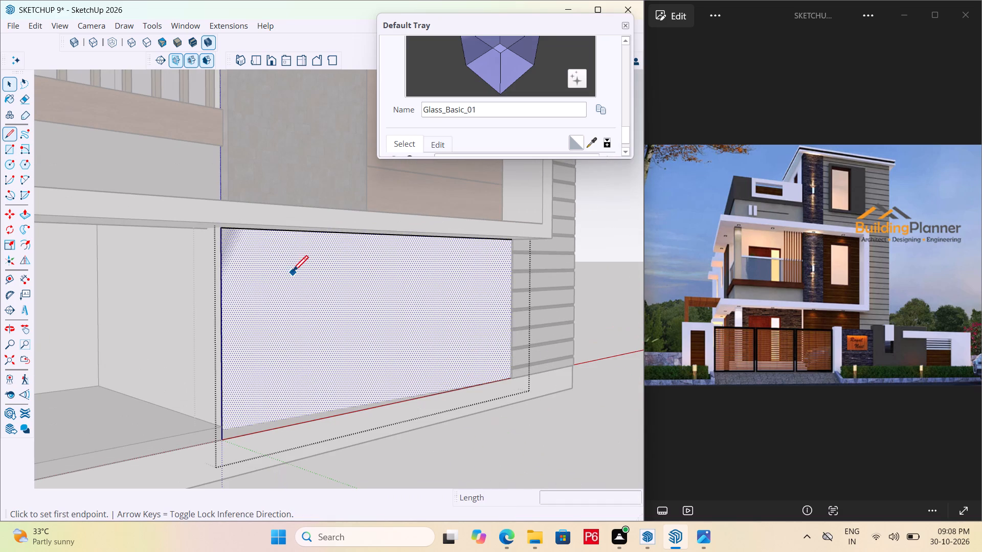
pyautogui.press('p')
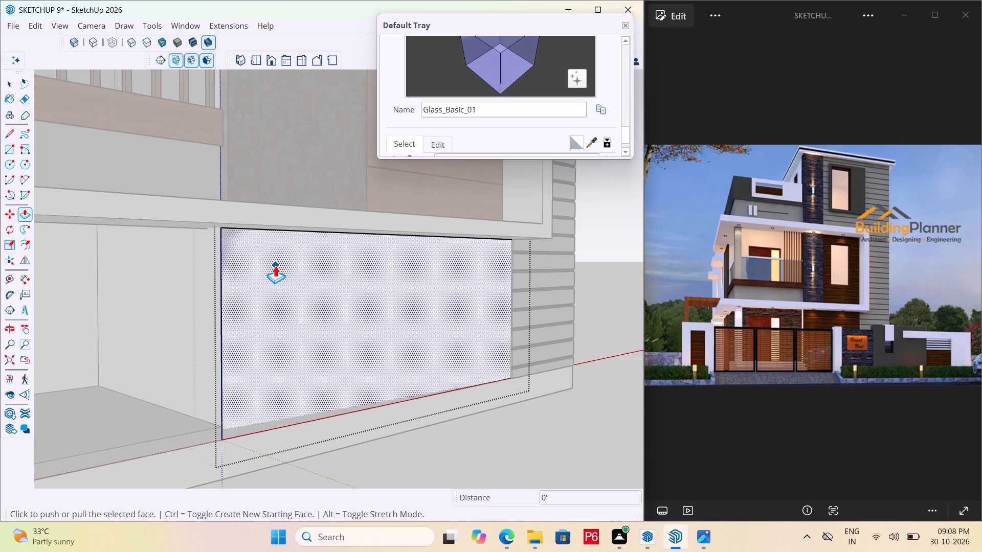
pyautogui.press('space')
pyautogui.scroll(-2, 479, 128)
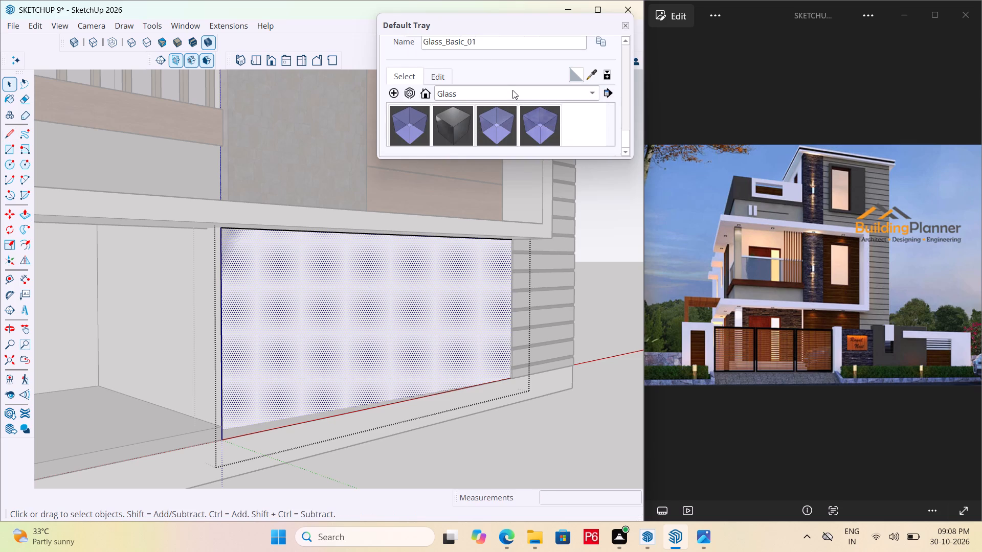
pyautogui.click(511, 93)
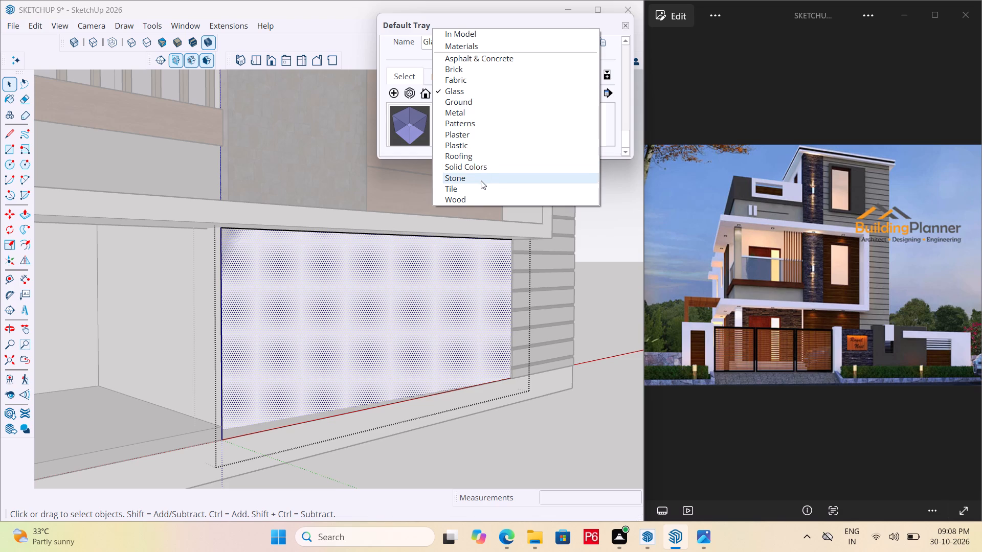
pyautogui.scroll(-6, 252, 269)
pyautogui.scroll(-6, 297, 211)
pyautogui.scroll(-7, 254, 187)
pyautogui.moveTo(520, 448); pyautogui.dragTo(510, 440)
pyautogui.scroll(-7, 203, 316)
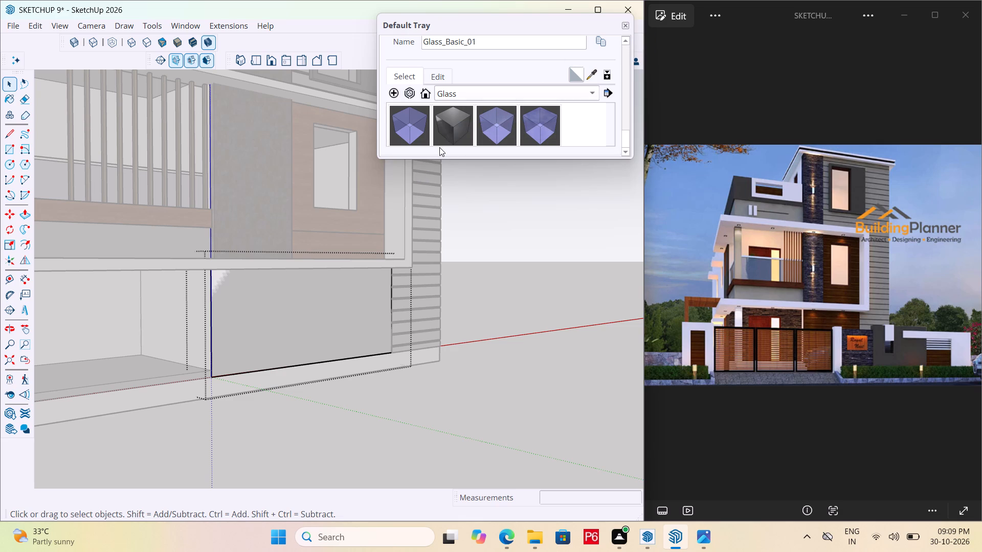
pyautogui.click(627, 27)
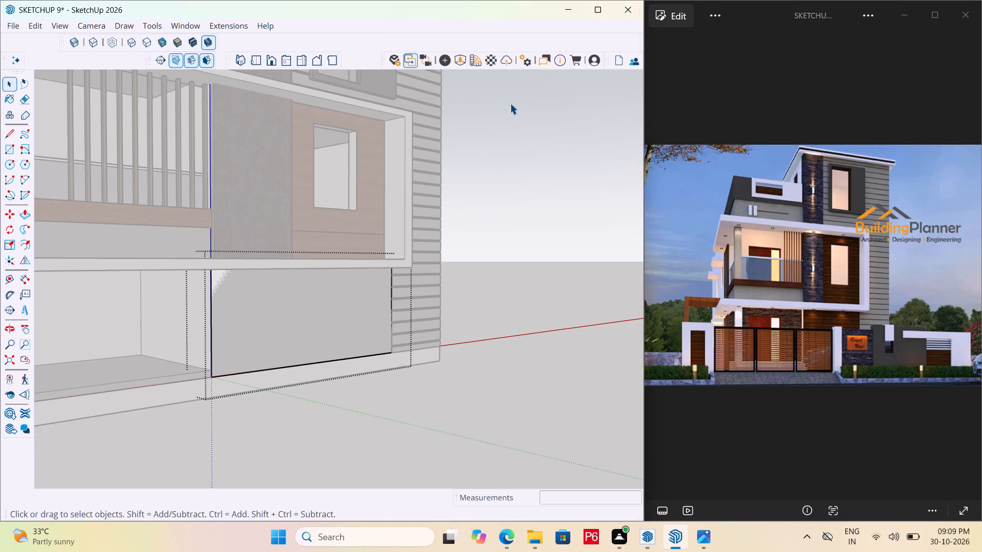
# Paint the ground-floor wall rectangle with Wood_Veneer_15_1K from the Wood material collection.
pyautogui.press('b')
pyautogui.scroll(-5, 499, 125)
pyautogui.click(503, 94)
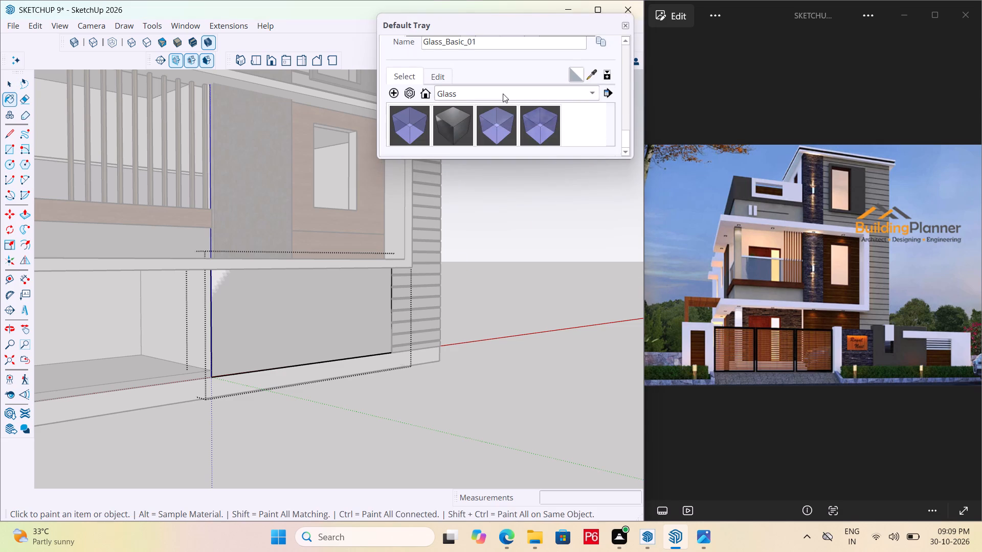
pyautogui.click(487, 173)
pyautogui.scroll(-7, 529, 115)
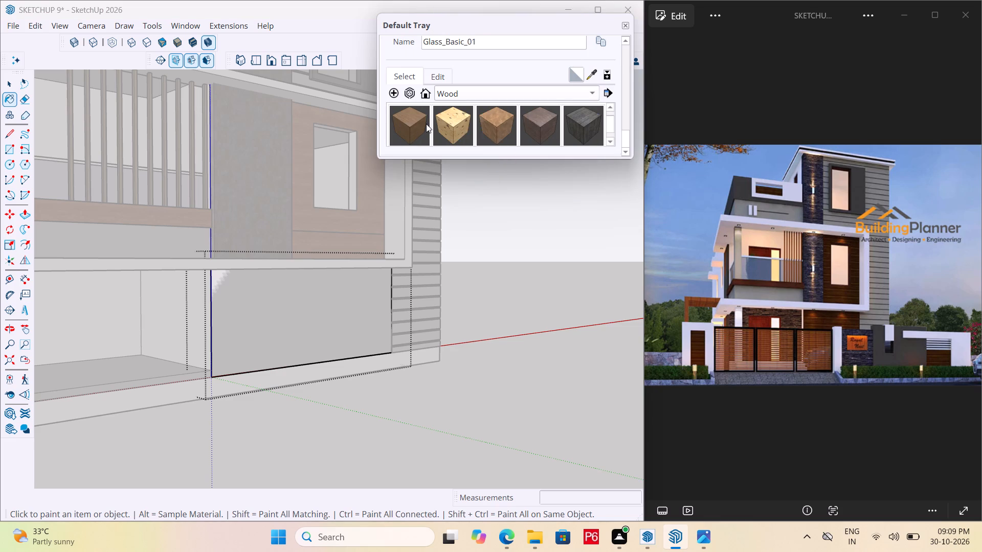
pyautogui.click(426, 123)
pyautogui.click(316, 311)
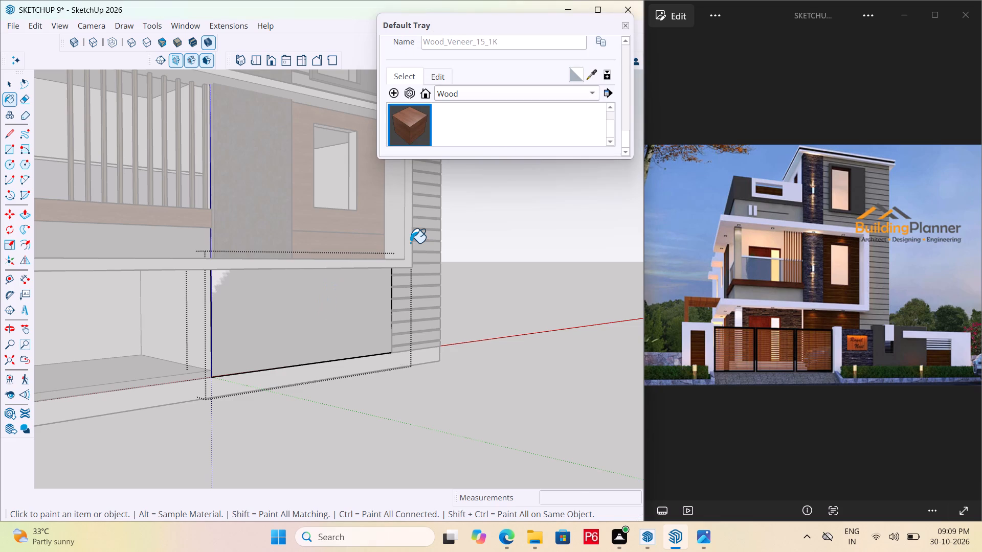
# Pull the wood-painted face forward off the ground-floor wall, using the upper-floor wood panel as depth reference, and save the model.
pyautogui.press('p')
pyautogui.press('space')
pyautogui.press('p')
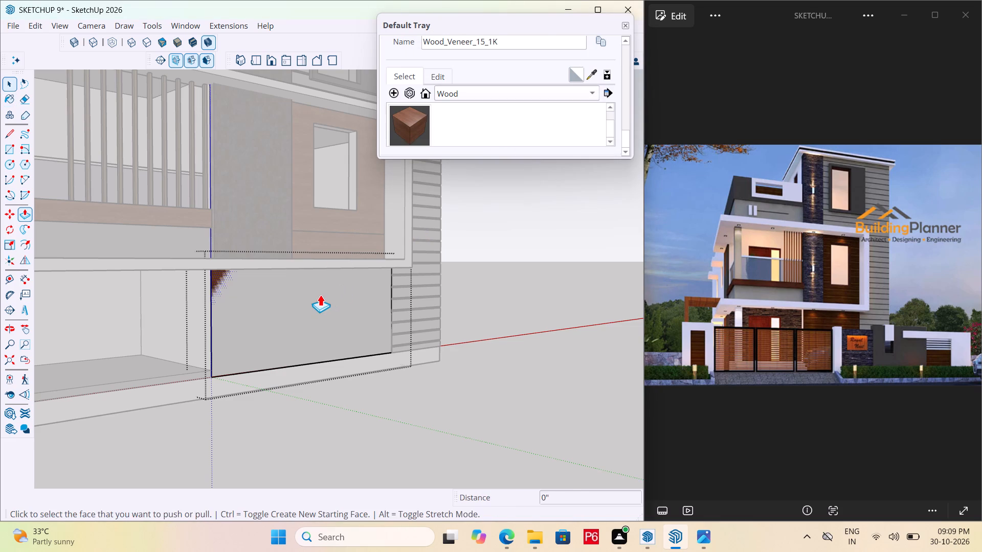
pyautogui.click(320, 294)
pyautogui.click(339, 220)
pyautogui.moveTo(221, 300); pyautogui.dragTo(242, 353, button='middle')
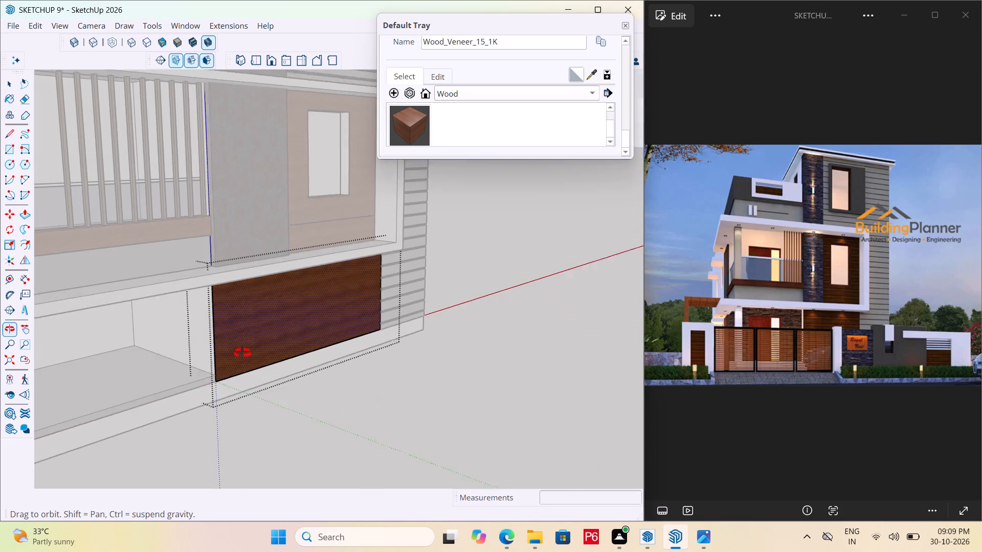
pyautogui.moveTo(242, 353); pyautogui.dragTo(221, 350, button='middle')
pyautogui.hotkey('ctrl', 's')
pyautogui.hotkey('ctrl', 's')
pyautogui.hotkey('ctrl', 's')
pyautogui.hotkey('ctrl', 's')
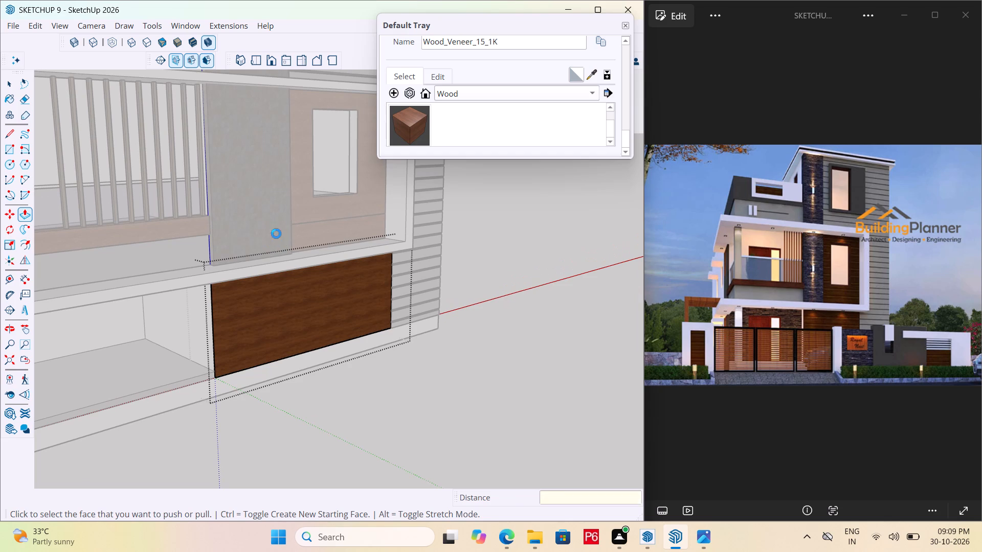
pyautogui.hotkey('ctrl', 's')
# Close the materials tray, leave the ground-floor wood panel group and save the model.
pyautogui.moveTo(369, 254); pyautogui.dragTo(231, 256, button='middle')
pyautogui.scroll(-3, 271, 241)
pyautogui.moveTo(279, 242); pyautogui.dragTo(188, 248, button='middle')
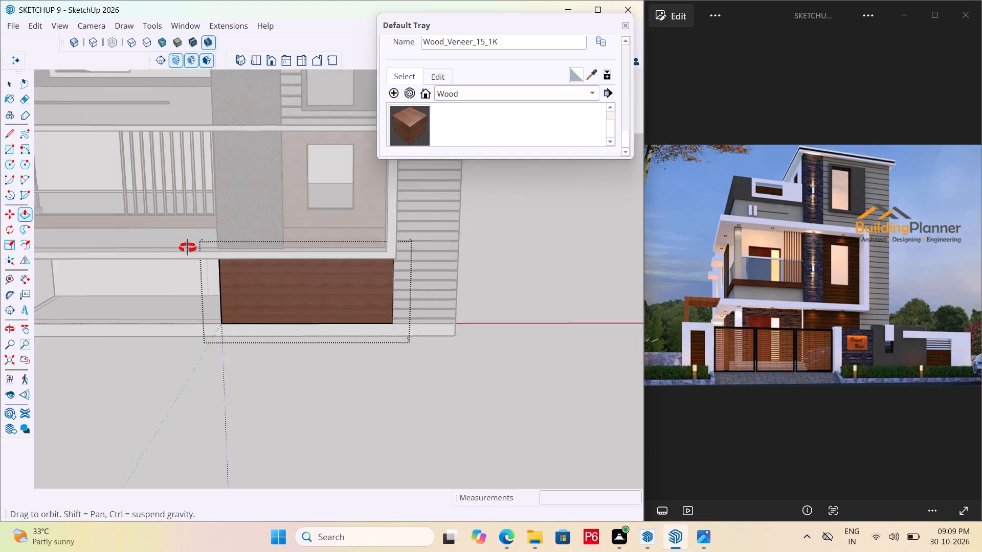
pyautogui.moveTo(188, 248); pyautogui.dragTo(44, 248, button='middle')
pyautogui.press('space')
pyautogui.moveTo(163, 348); pyautogui.dragTo(169, 340)
pyautogui.click(623, 25)
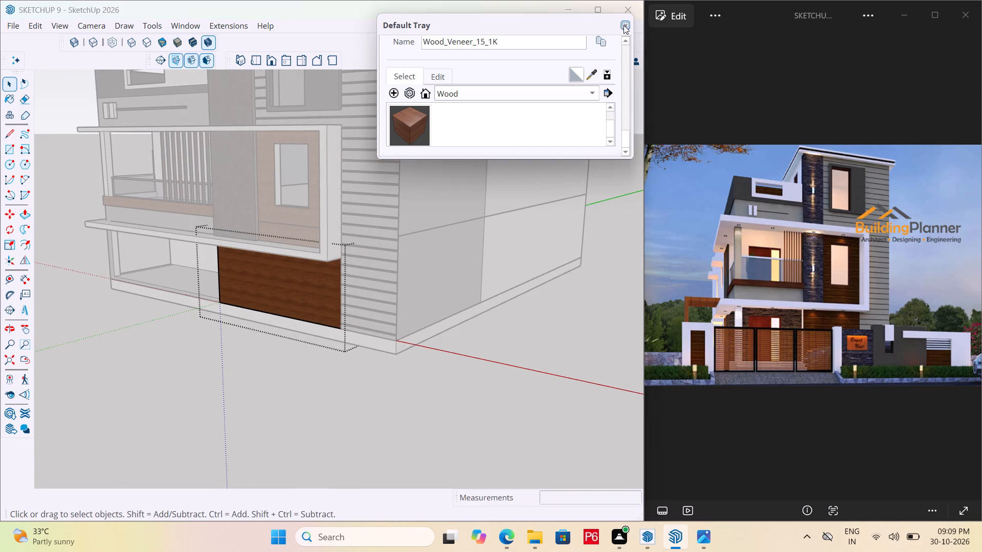
pyautogui.scroll(-3, 345, 232)
pyautogui.click(209, 323)
pyautogui.doubleClick(206, 319)
pyautogui.moveTo(260, 229); pyautogui.dragTo(348, 228, button='middle')
pyautogui.scroll(-1, 260, 229)
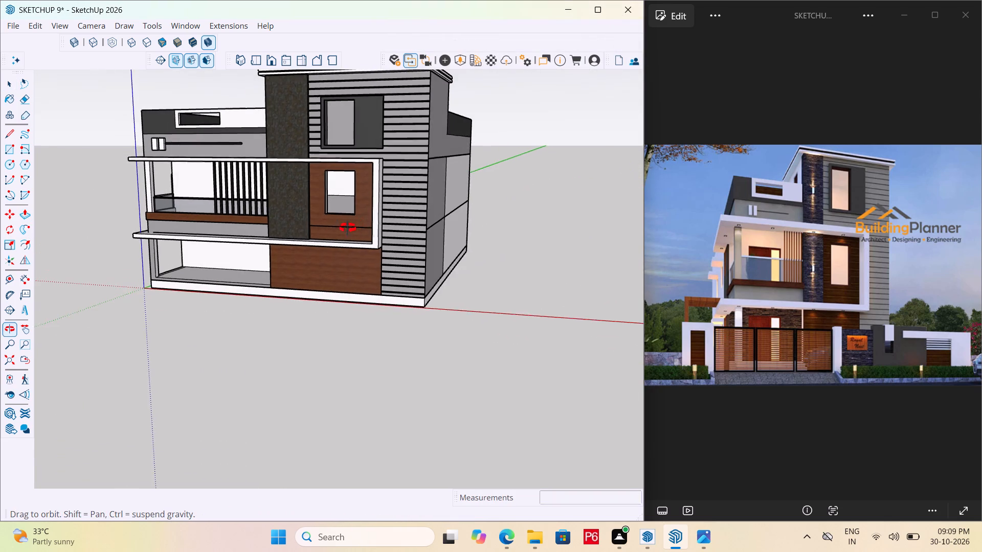
pyautogui.moveTo(348, 228); pyautogui.dragTo(334, 229, button='middle')
pyautogui.hotkey('ctrl', 's')
pyautogui.hotkey('ctrl', 's')
pyautogui.hotkey('ctrl', 's')
pyautogui.hotkey('ctrl', 's')
pyautogui.hotkey('ctrl', 's')
pyautogui.hotkey('ctrl', 's')
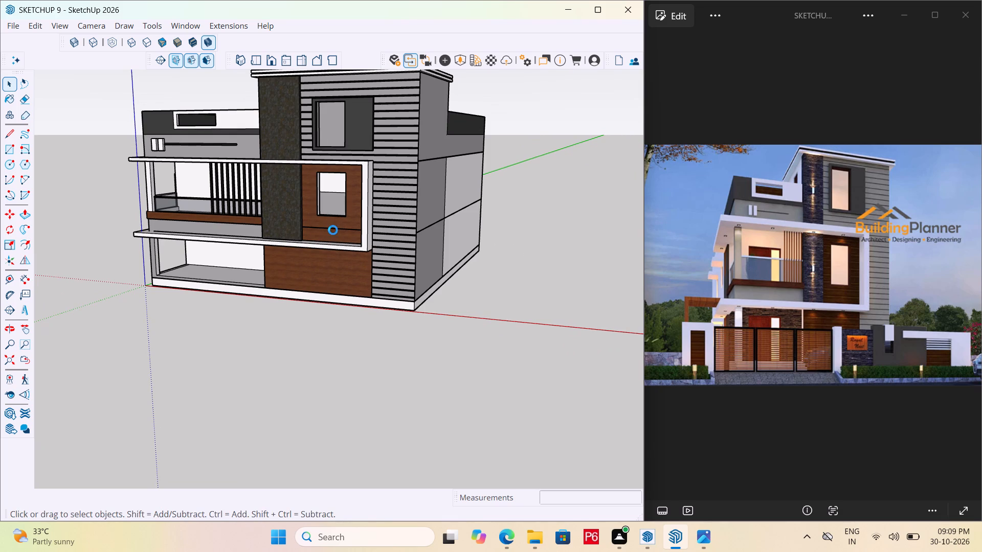
pyautogui.hotkey('ctrl', 's')
# Inspect the new ground-floor wood panel and the front elevation from several angles for comparison with the reference image.
pyautogui.moveTo(348, 271); pyautogui.dragTo(399, 169, button='middle')
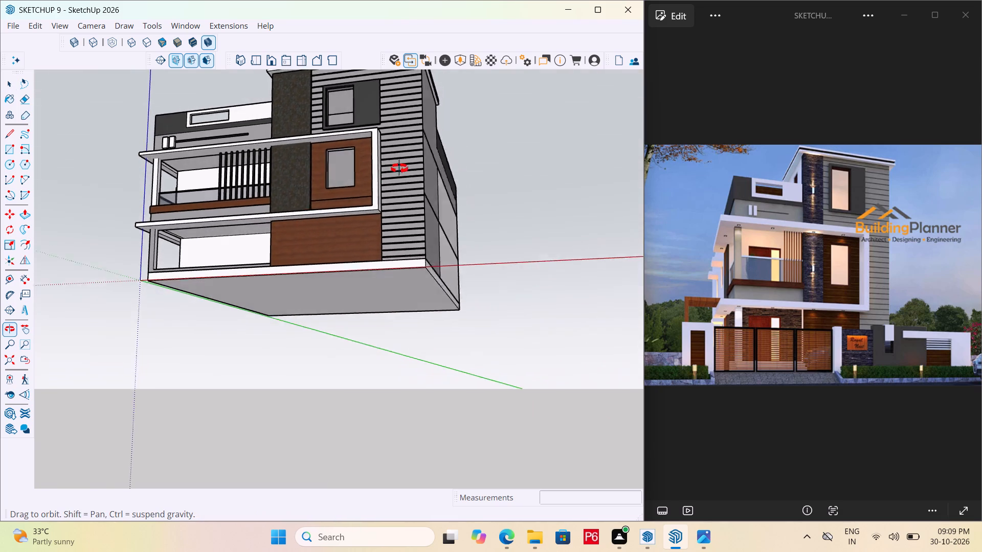
pyautogui.moveTo(399, 169); pyautogui.dragTo(679, 237, button='middle')
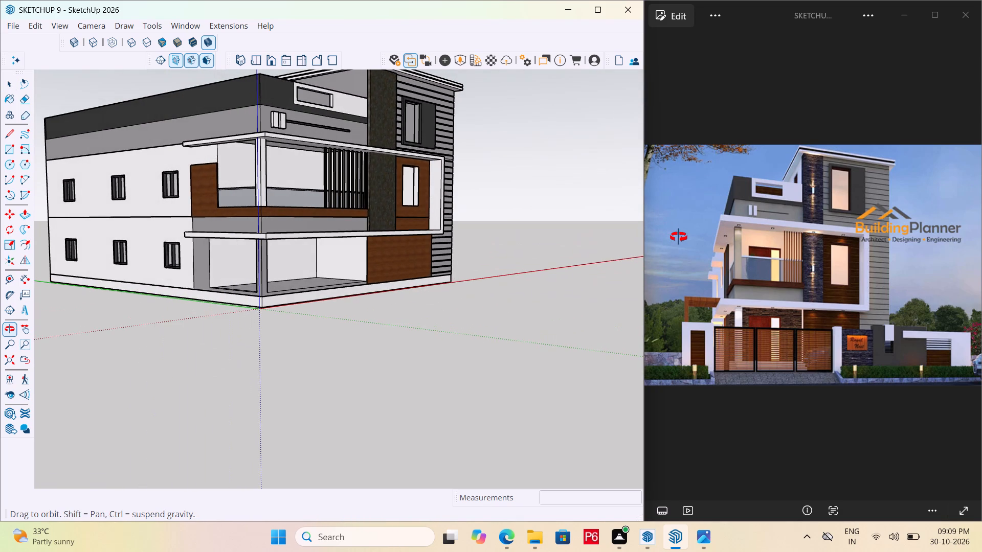
pyautogui.moveTo(679, 237); pyautogui.dragTo(469, 238, button='middle')
pyautogui.scroll(7, 309, 242)
pyautogui.moveTo(316, 257); pyautogui.dragTo(317, 257, button='middle')
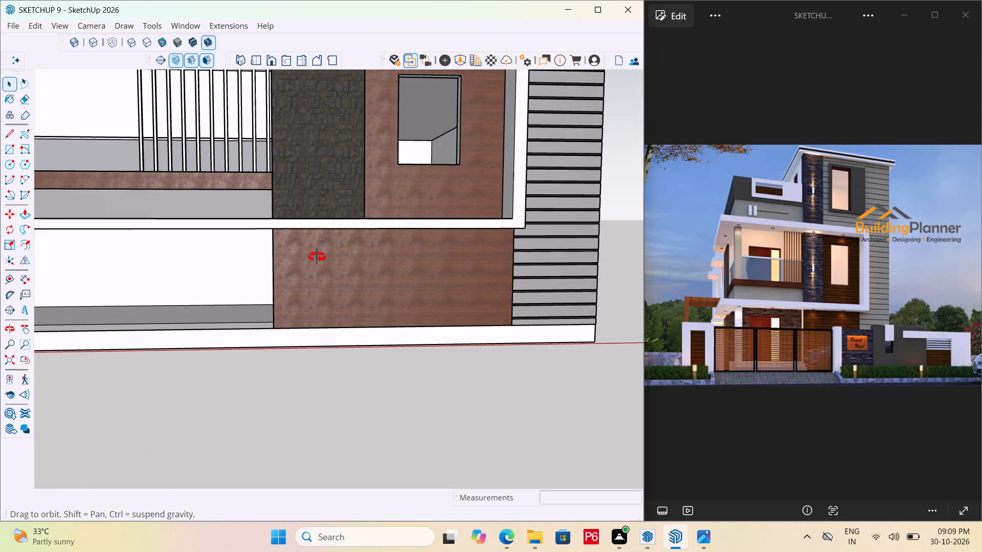
pyautogui.moveTo(317, 257); pyautogui.dragTo(470, 217, button='middle')
pyautogui.scroll(1, 340, 261)
pyautogui.scroll(5, 470, 217)
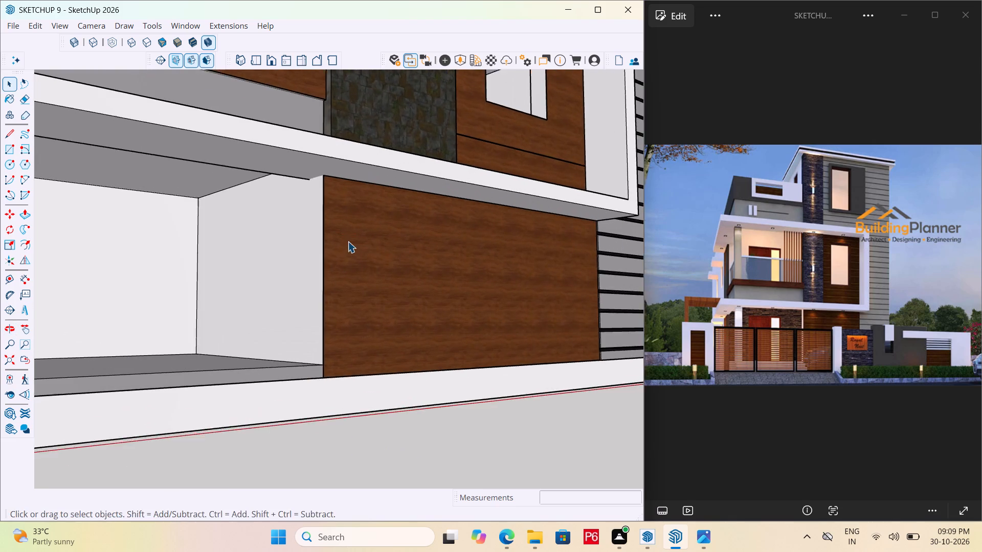
pyautogui.moveTo(348, 241); pyautogui.dragTo(396, 262, button='middle')
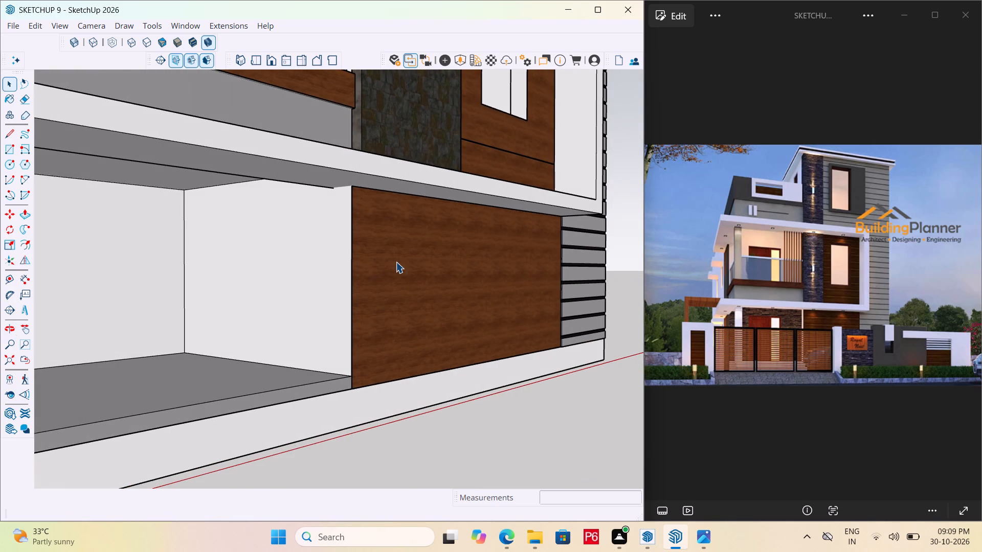
pyautogui.scroll(-11, 401, 245)
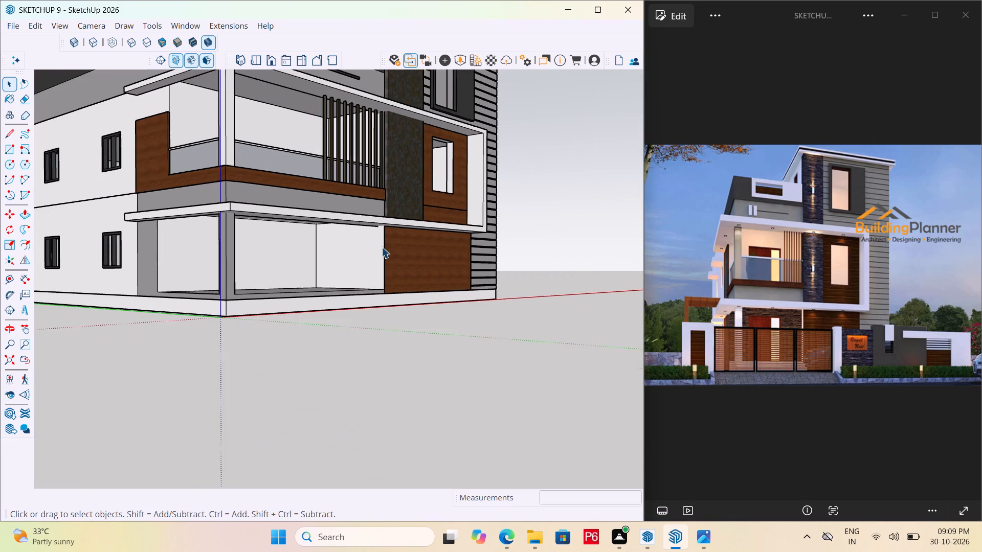
pyautogui.moveTo(382, 247); pyautogui.dragTo(345, 255, button='middle')
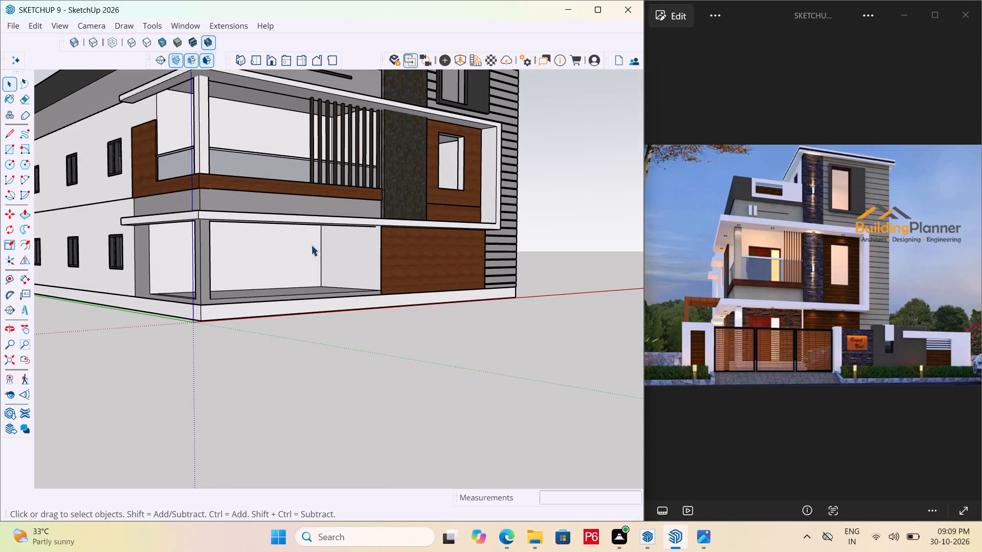
pyautogui.moveTo(275, 261); pyautogui.dragTo(124, 302, button='middle')
pyautogui.moveTo(124, 318); pyautogui.dragTo(196, 416, button='middle')
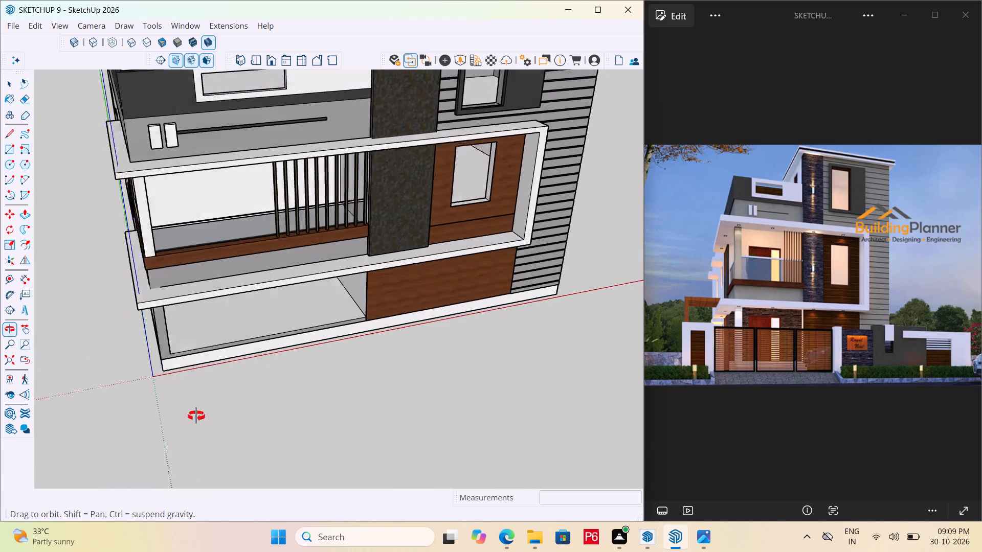
pyautogui.moveTo(196, 416); pyautogui.dragTo(221, 420, button='middle')
pyautogui.scroll(5, 196, 194)
pyautogui.moveTo(197, 198); pyautogui.dragTo(169, 95, button='middle')
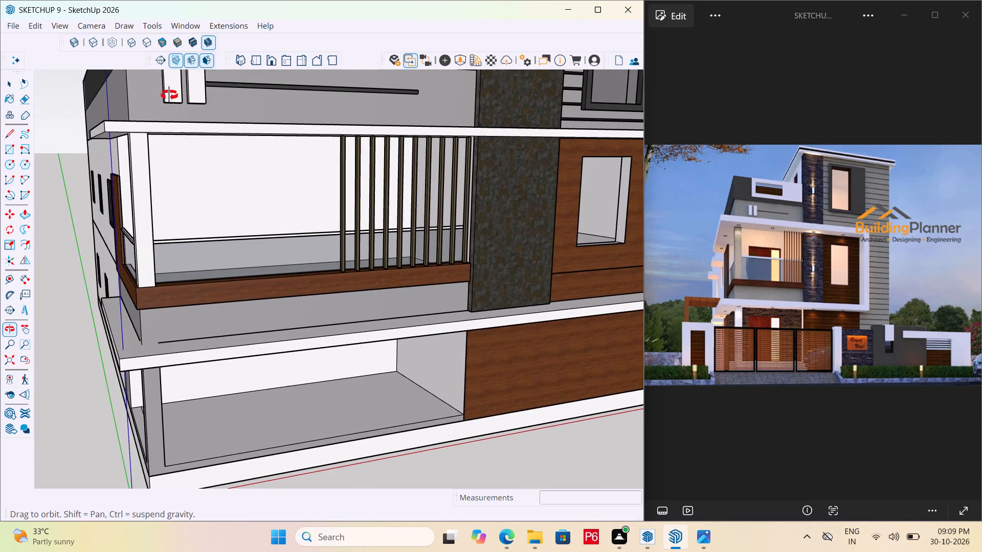
pyautogui.moveTo(169, 95); pyautogui.dragTo(174, 128, button='middle')
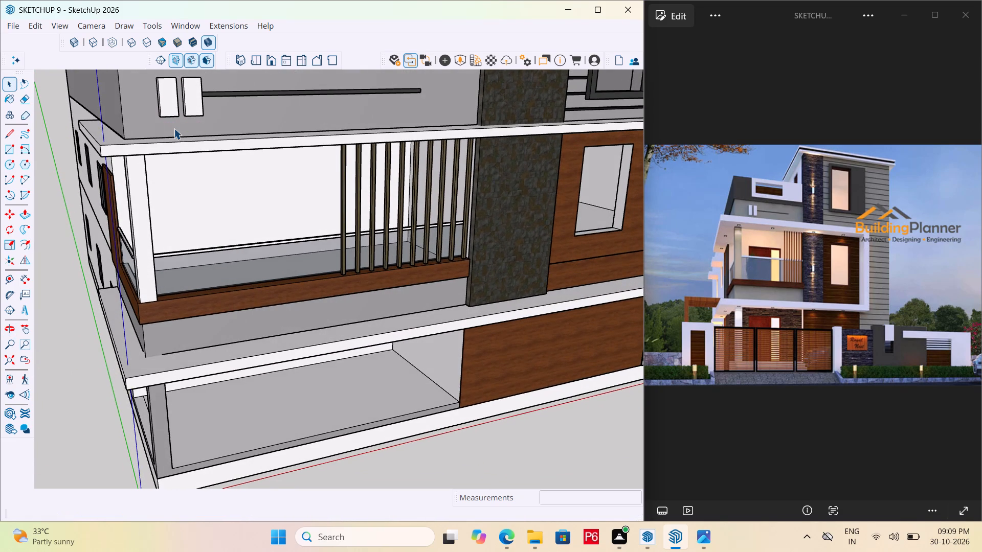
# Save the model again.
pyautogui.hotkey('ctrl', 's')
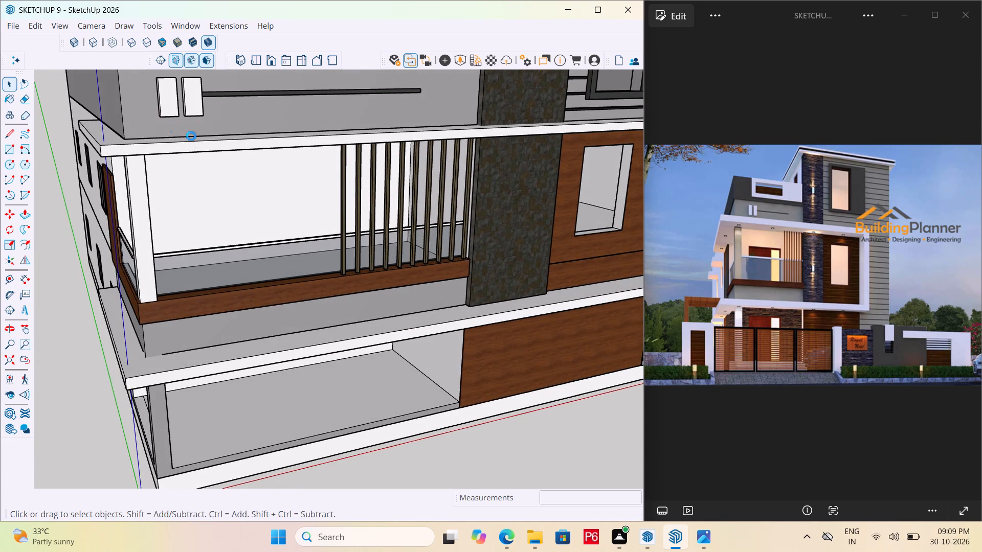
pyautogui.hotkey('ctrl', 's')
pyautogui.hotkey('ctrl', 's')
pyautogui.hotkey('ctrl', 's')
pyautogui.hotkey('ctrl', 's')
pyautogui.hotkey('ctrl', 's')
pyautogui.hotkey('ctrl', 's')
# Open the white block nearest the building corner, above the balcony, for editing and push its outer side face inward to narrow it.
pyautogui.scroll(-8, 189, 214)
pyautogui.scroll(10, 204, 159)
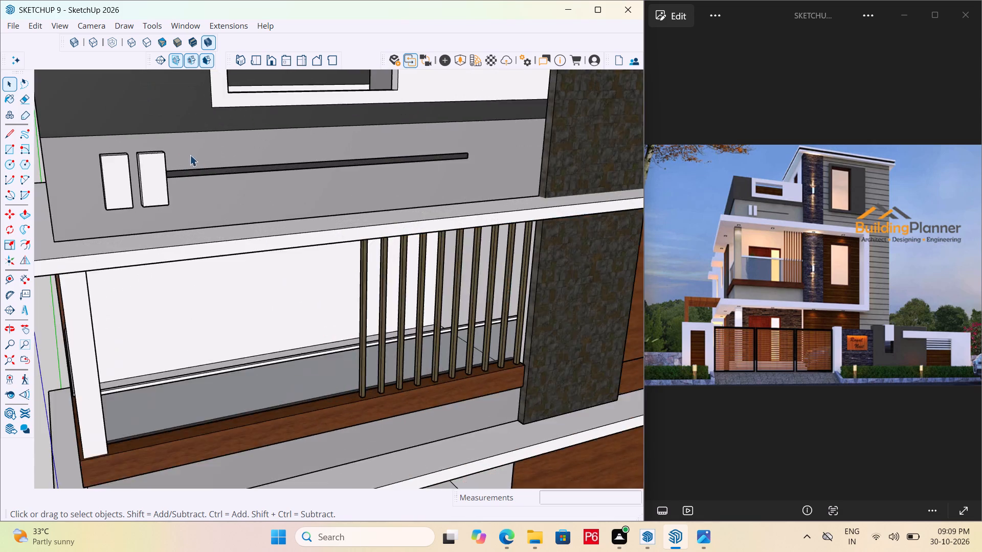
pyautogui.scroll(8, 190, 155)
pyautogui.moveTo(100, 189); pyautogui.dragTo(186, 200, button='middle')
pyautogui.scroll(2, 186, 200)
pyautogui.click(189, 196)
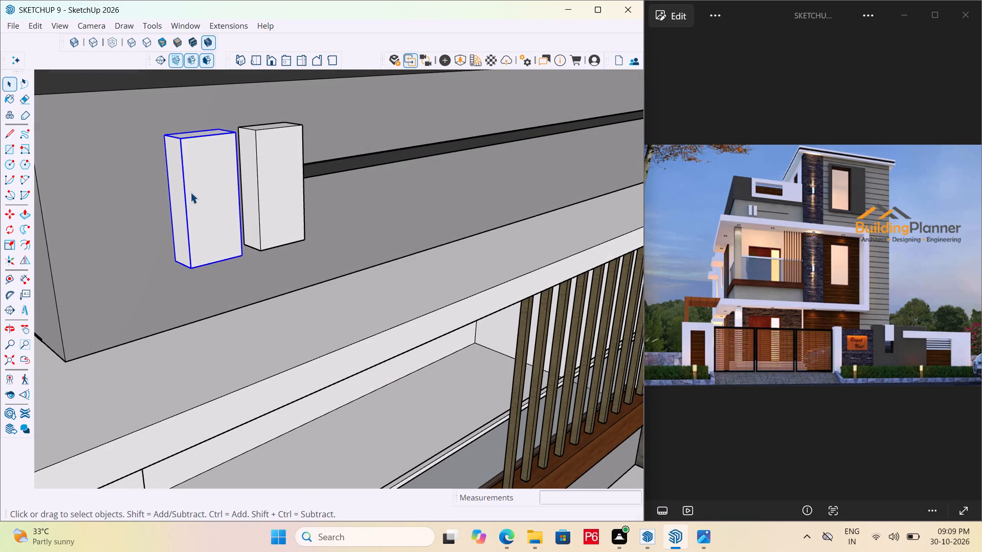
pyautogui.click(190, 192)
pyautogui.click(190, 186)
pyautogui.click(197, 165)
pyautogui.doubleClick(197, 165)
pyautogui.click(197, 158)
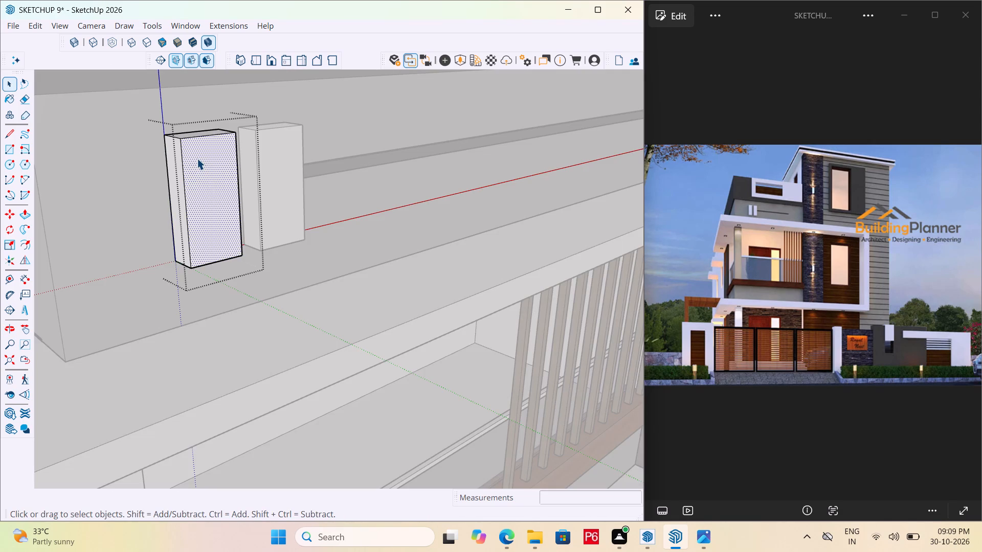
pyautogui.press('p')
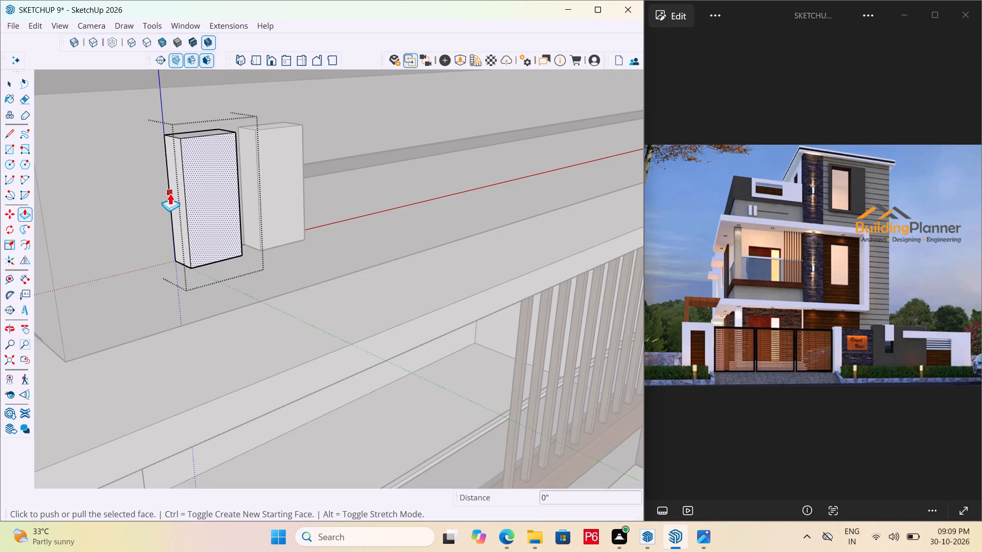
pyautogui.press('space')
pyautogui.click(178, 189)
pyautogui.press('p')
pyautogui.click(178, 188)
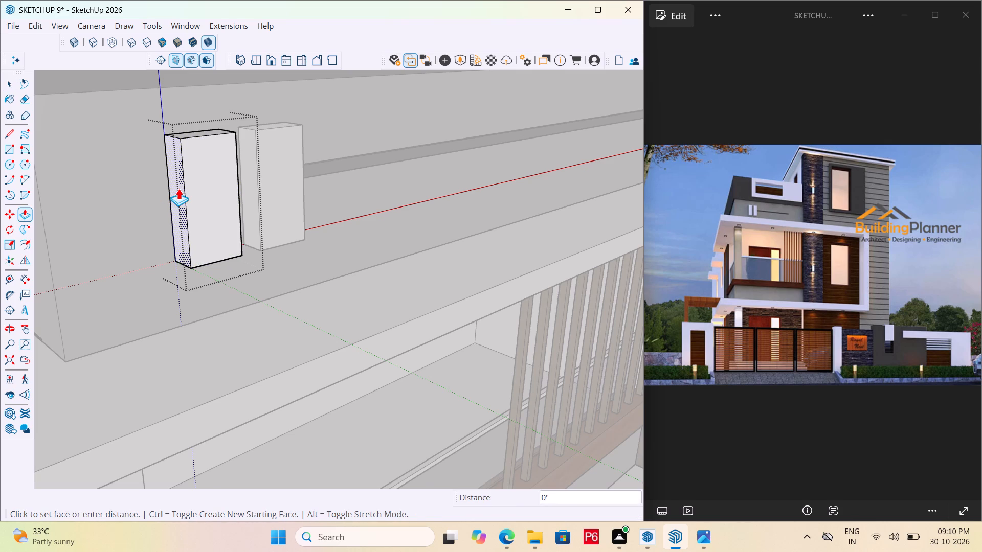
pyautogui.click(190, 180)
pyautogui.press('space')
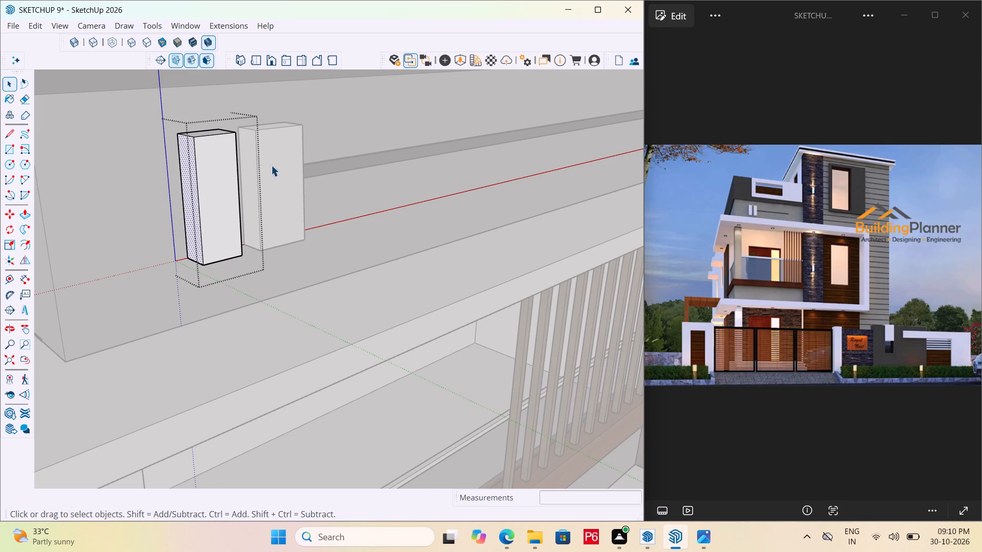
# Open the second white block above the balcony and narrow it by repeating the same push on its side face.
pyautogui.click(273, 165)
pyautogui.doubleClick(276, 160)
pyautogui.click(243, 155)
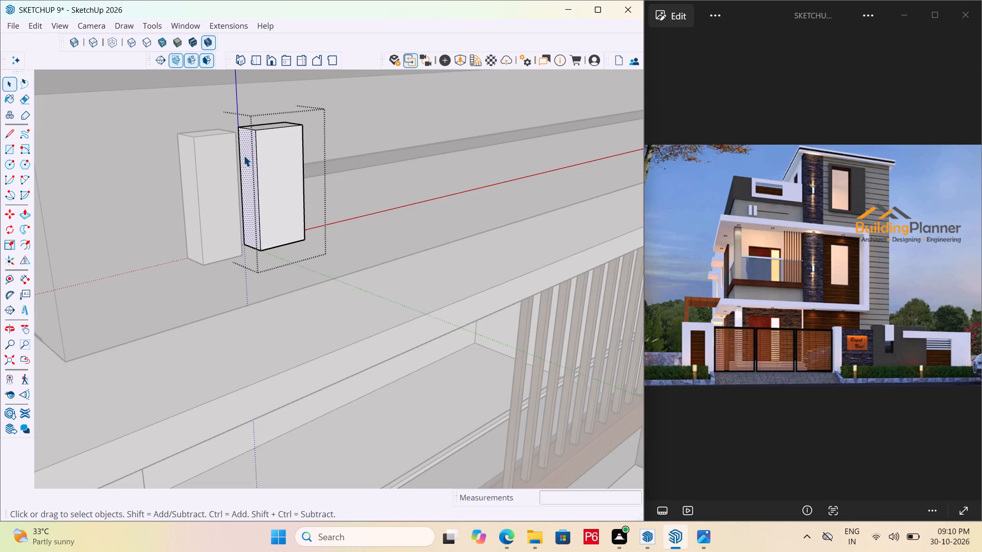
pyautogui.press('p')
pyautogui.doubleClick(243, 156)
pyautogui.scroll(-3, 181, 194)
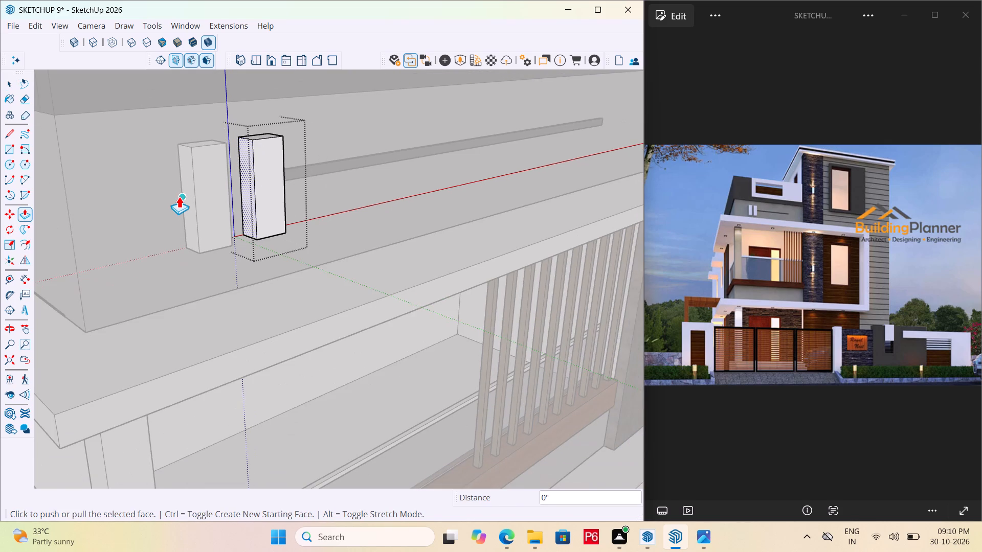
# Leave the white block's group and save the model.
pyautogui.hotkey('ctrl', 's')
pyautogui.keyDown('ctrl'); pyautogui.scroll(-4, 175, 198); pyautogui.keyUp('ctrl')
pyautogui.hotkey('ctrl', 's')
pyautogui.hotkey('ctrl', 's')
pyautogui.hotkey('ctrl', 's')
pyautogui.hotkey('ctrl', 's')
pyautogui.hotkey('ctrl', 's')
pyautogui.hotkey('ctrl', 's')
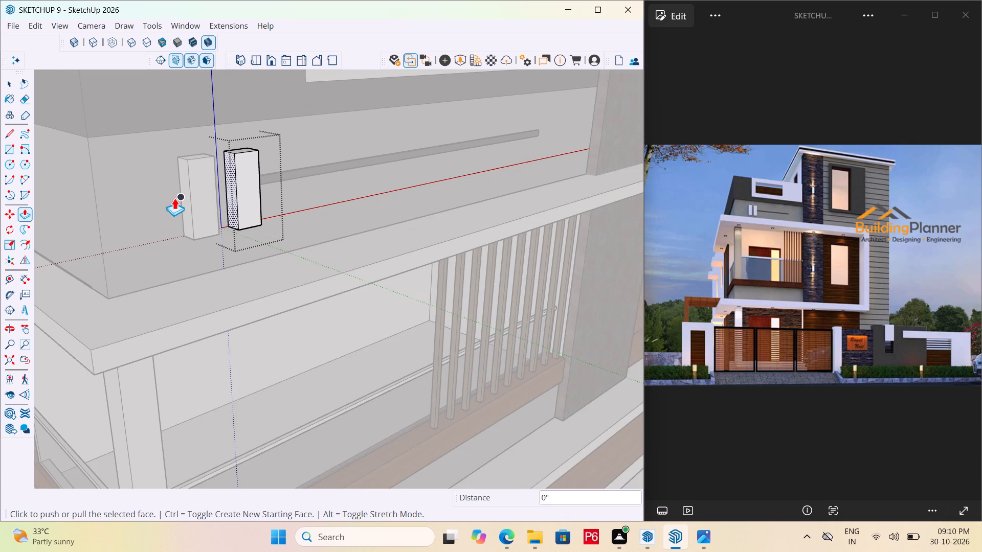
pyautogui.hotkey('ctrl', 's')
pyautogui.hotkey('ctrl', 's')
pyautogui.hotkey('ctrl', 's')
pyautogui.scroll(-5, 174, 197)
pyautogui.press('space')
pyautogui.scroll(-4, 186, 175)
pyautogui.press('space')
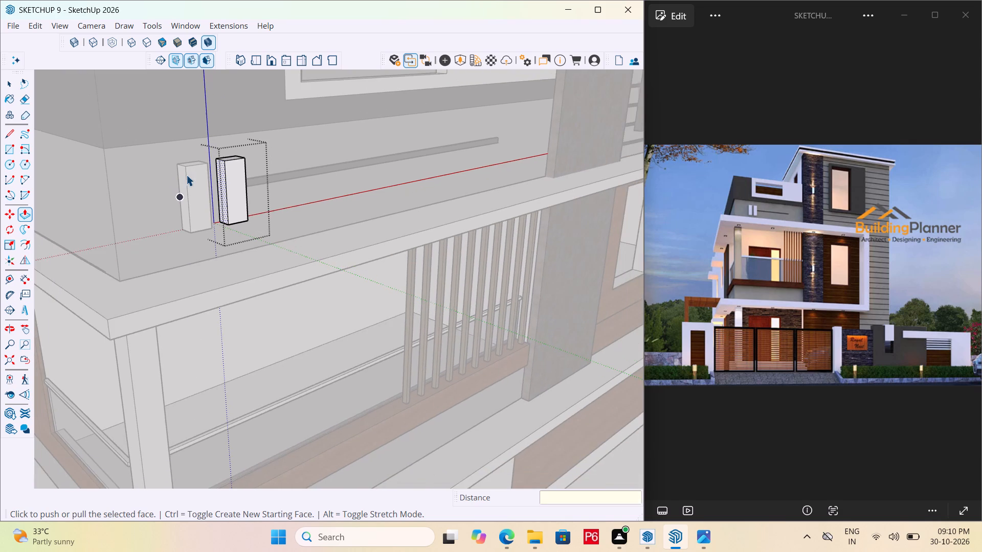
pyautogui.scroll(-12, 188, 171)
pyautogui.click(453, 298)
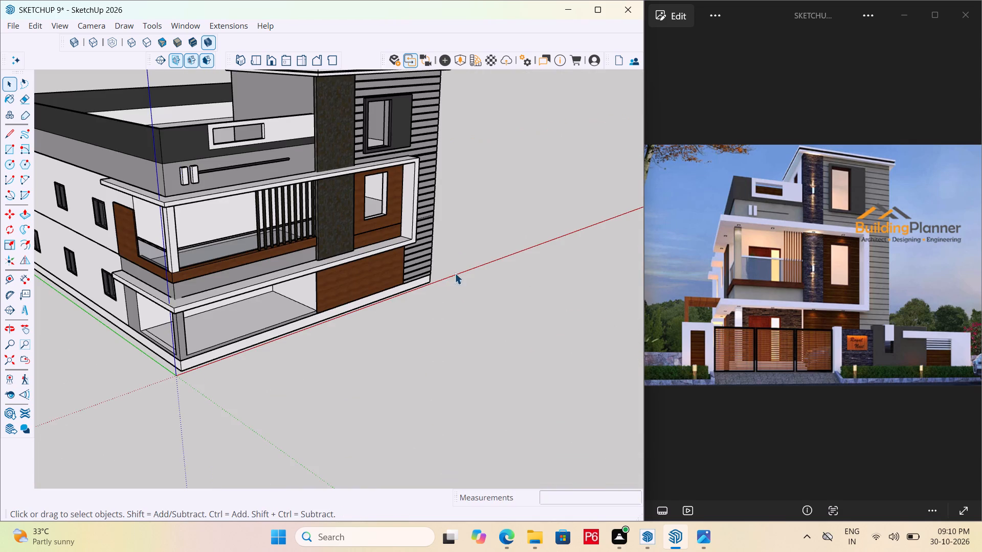
pyautogui.moveTo(430, 201); pyautogui.dragTo(225, 172, button='middle')
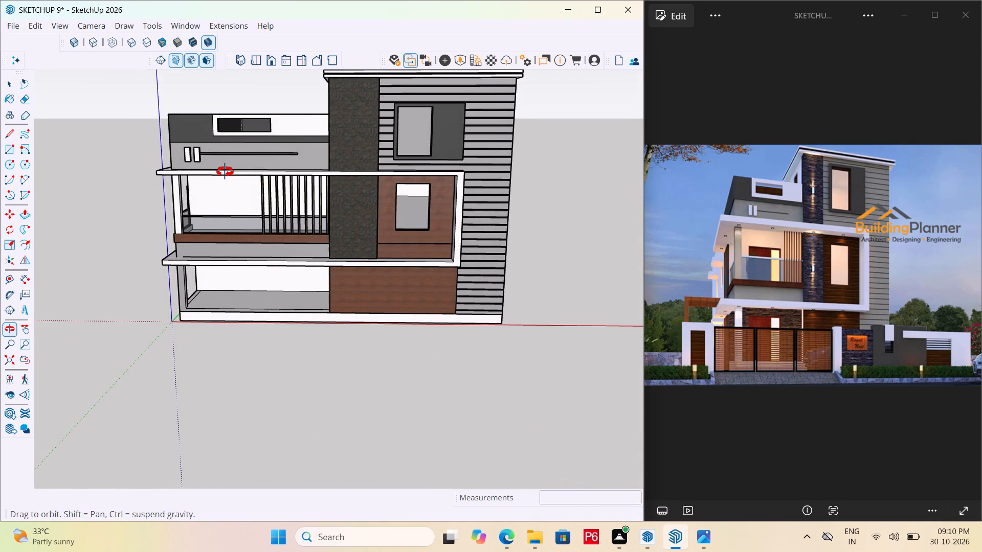
pyautogui.moveTo(225, 172); pyautogui.dragTo(244, 170, button='middle')
pyautogui.hotkey('ctrl', 's')
pyautogui.hotkey('ctrl', 's')
pyautogui.hotkey('ctrl', 's')
pyautogui.hotkey('ctrl', 's')
pyautogui.hotkey('ctrl', 's')
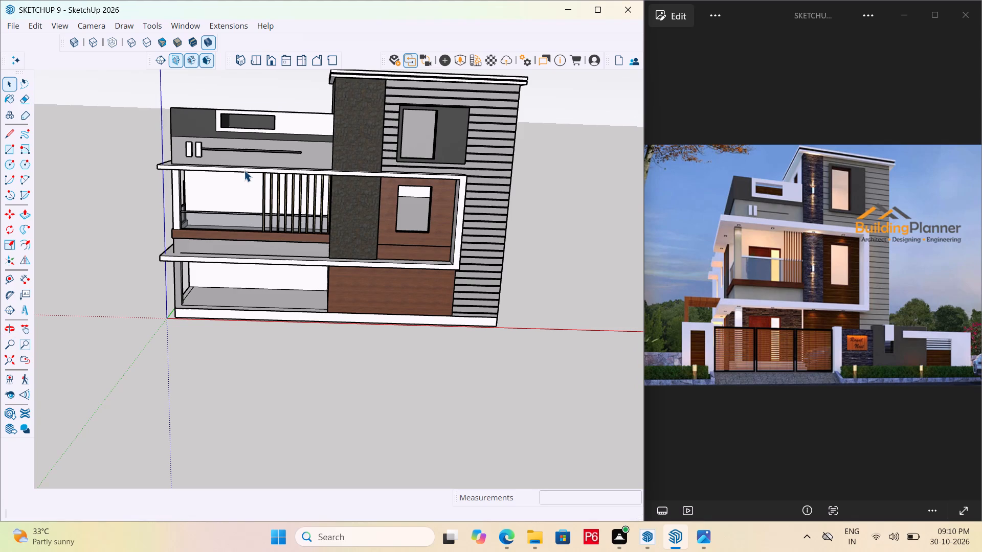
pyautogui.hotkey('ctrl', 's')
pyautogui.hotkey('ctrl', 's')
# Inspect the front elevation, striped wall, window surrounds and wood panels from several angles for comparison with the reference image.
pyautogui.moveTo(171, 280); pyautogui.dragTo(324, 279, button='middle')
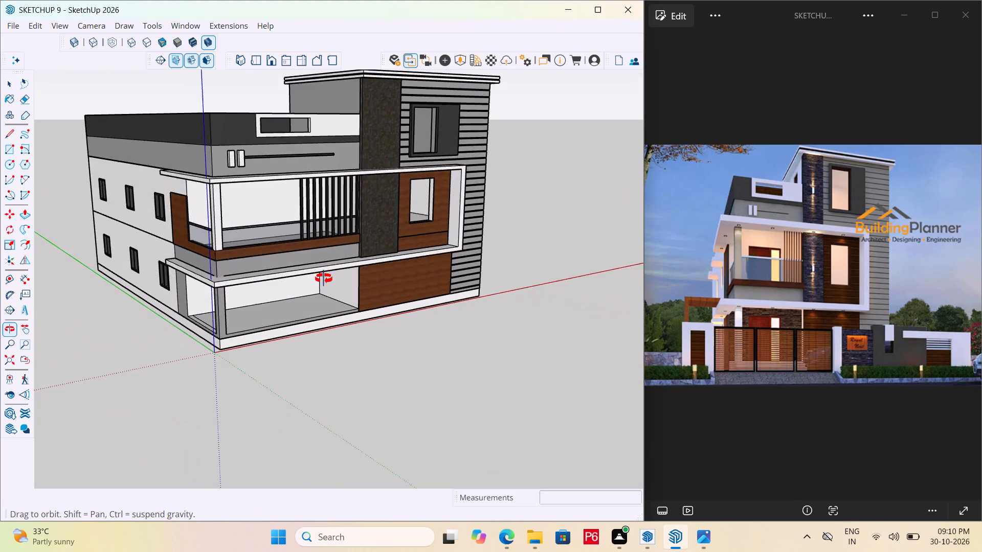
pyautogui.moveTo(324, 279); pyautogui.dragTo(310, 266, button='middle')
pyautogui.scroll(-3, 208, 229)
pyautogui.moveTo(250, 216); pyautogui.dragTo(207, 210, button='middle')
pyautogui.scroll(5, 409, 173)
pyautogui.scroll(12, 443, 127)
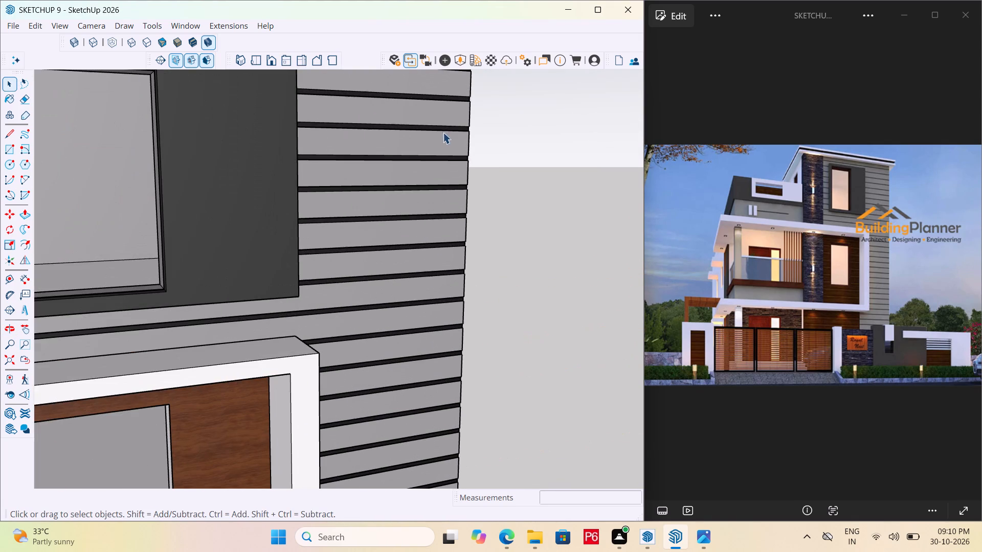
pyautogui.scroll(-6, 405, 191)
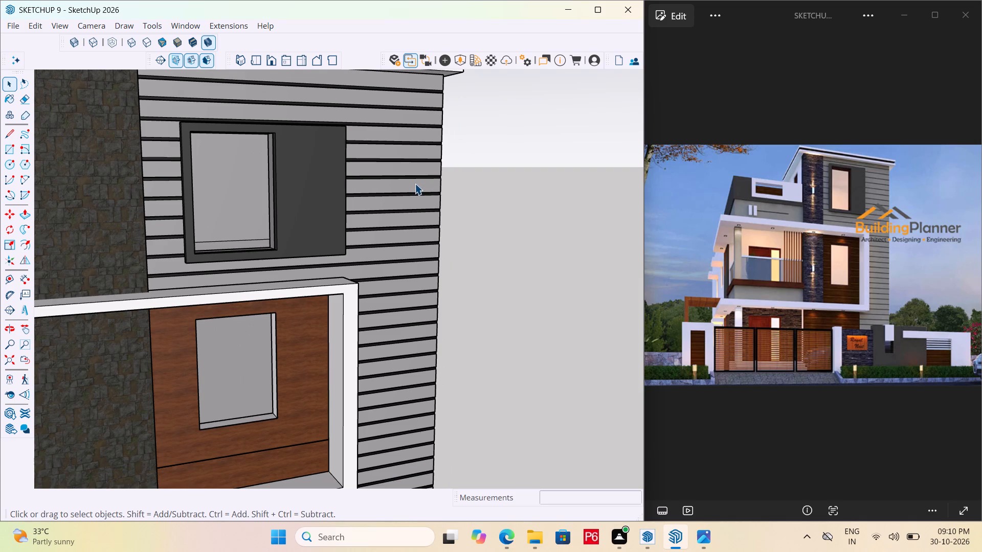
pyautogui.scroll(-5, 394, 183)
pyautogui.scroll(-2, 488, 193)
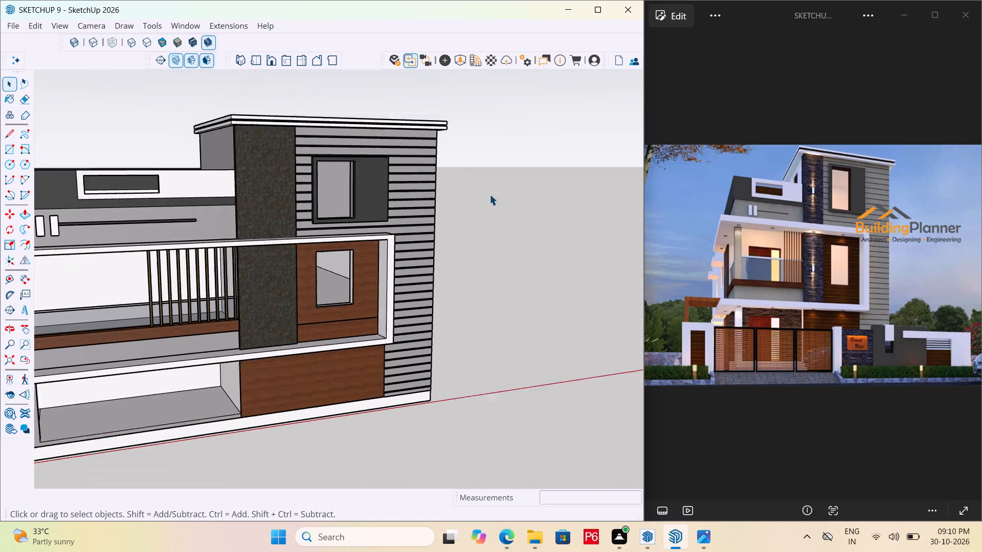
pyautogui.scroll(-4, 489, 194)
pyautogui.scroll(5, 362, 353)
pyautogui.moveTo(384, 252); pyautogui.dragTo(284, 293, button='middle')
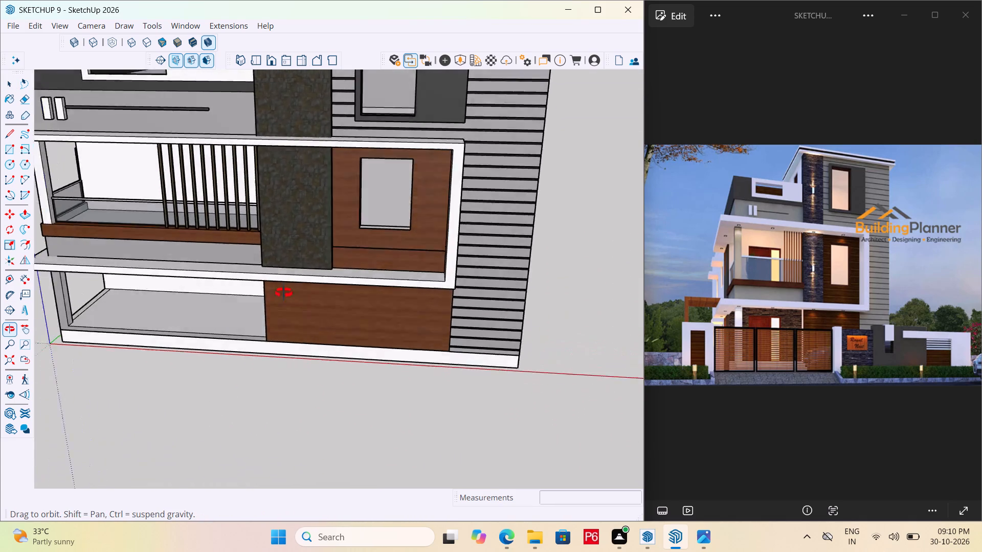
pyautogui.moveTo(284, 293); pyautogui.dragTo(295, 274, button='middle')
pyautogui.scroll(15, 387, 226)
pyautogui.scroll(-6, 437, 268)
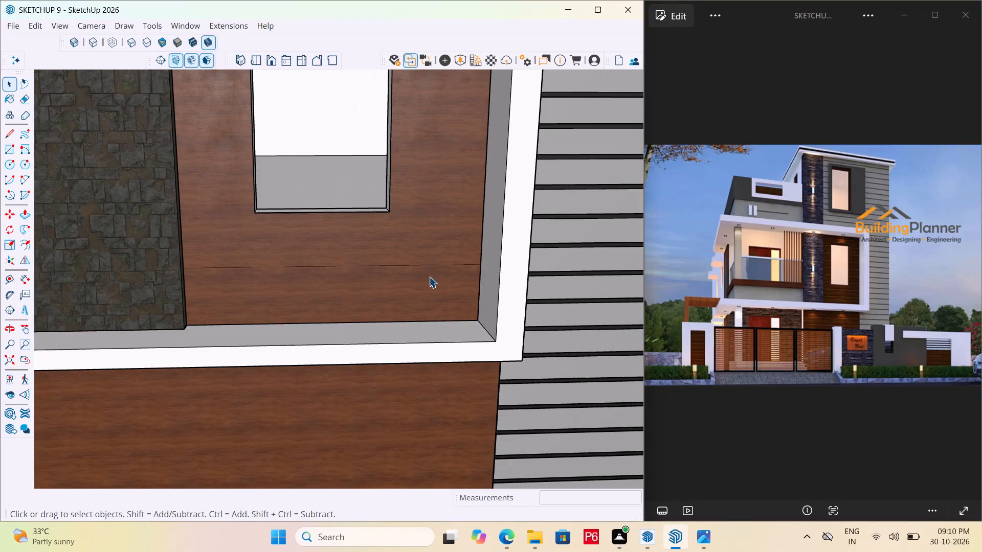
pyautogui.scroll(-6, 429, 277)
pyautogui.scroll(-5, 374, 290)
pyautogui.moveTo(374, 263); pyautogui.dragTo(346, 236, button='middle')
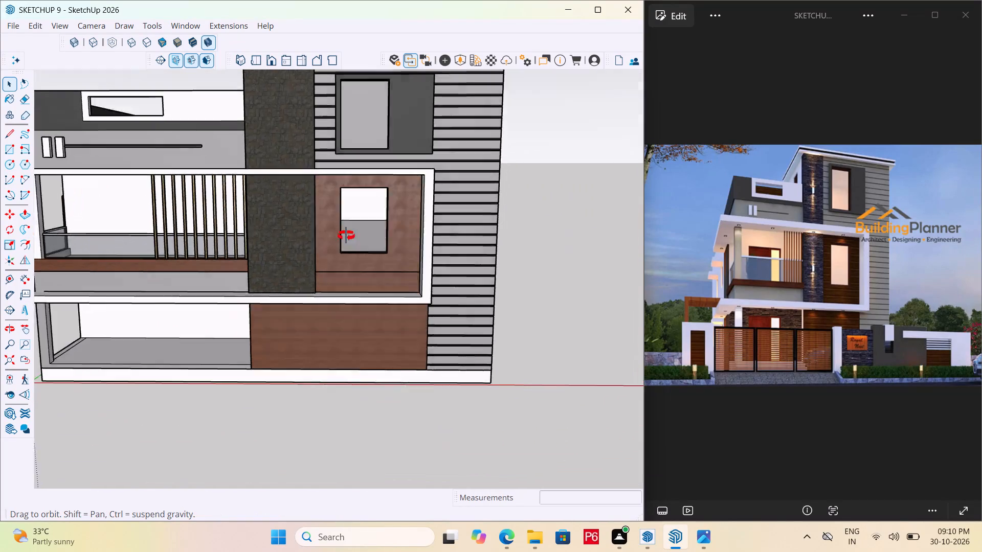
pyautogui.moveTo(346, 236); pyautogui.dragTo(256, 202, button='middle')
# Open the ground-floor wood panel and pull its front face out 13/16" to sit flush with the striped cladding.
pyautogui.scroll(5, 365, 326)
pyautogui.scroll(2, 390, 359)
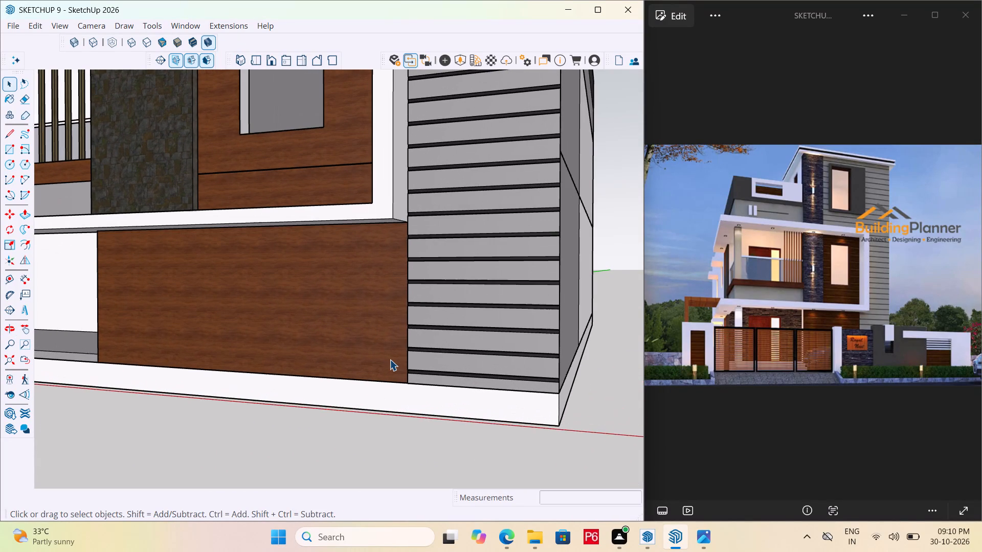
pyautogui.scroll(15, 413, 373)
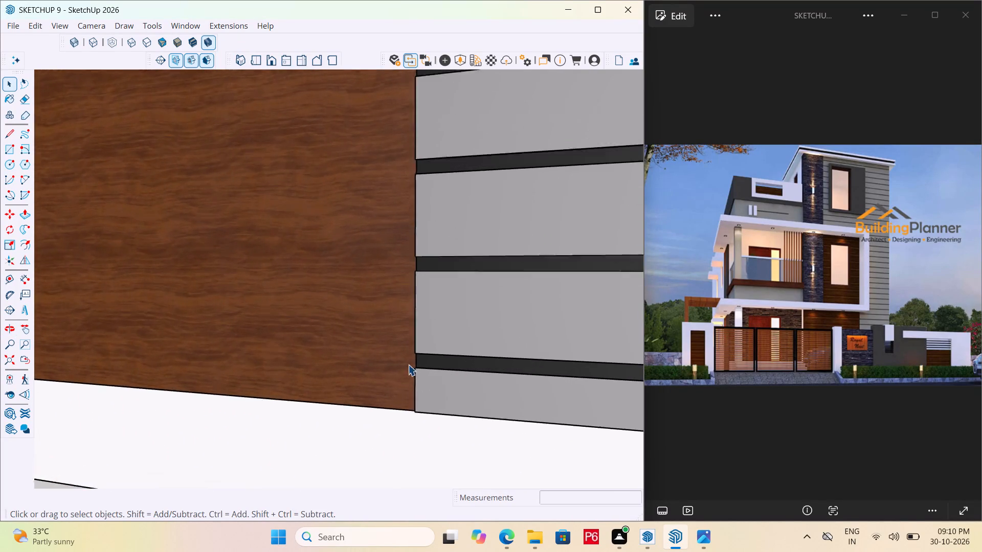
pyautogui.scroll(1, 408, 364)
pyautogui.moveTo(415, 361); pyautogui.dragTo(767, 379, button='middle')
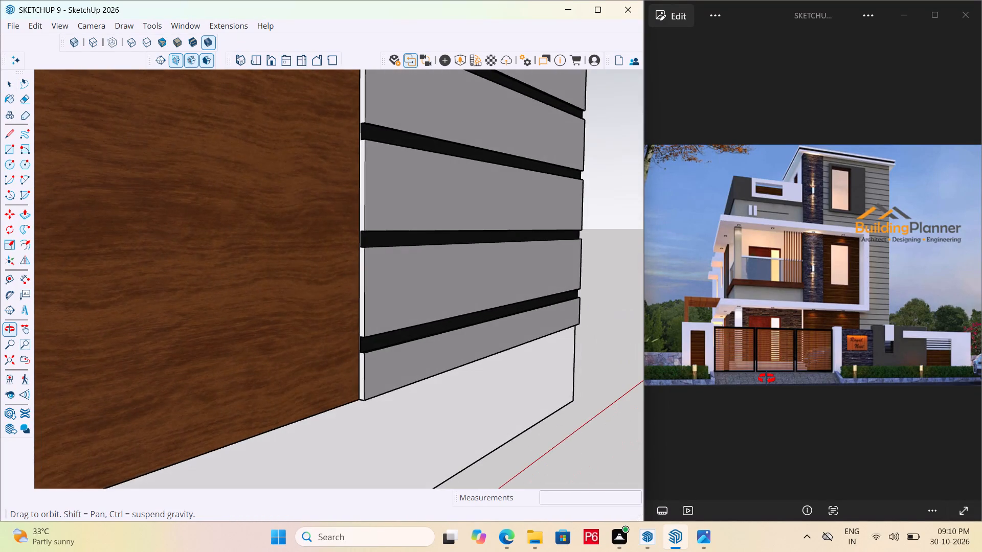
pyautogui.moveTo(767, 379); pyautogui.dragTo(768, 379, button='middle')
pyautogui.scroll(4, 430, 352)
pyautogui.scroll(11, 333, 351)
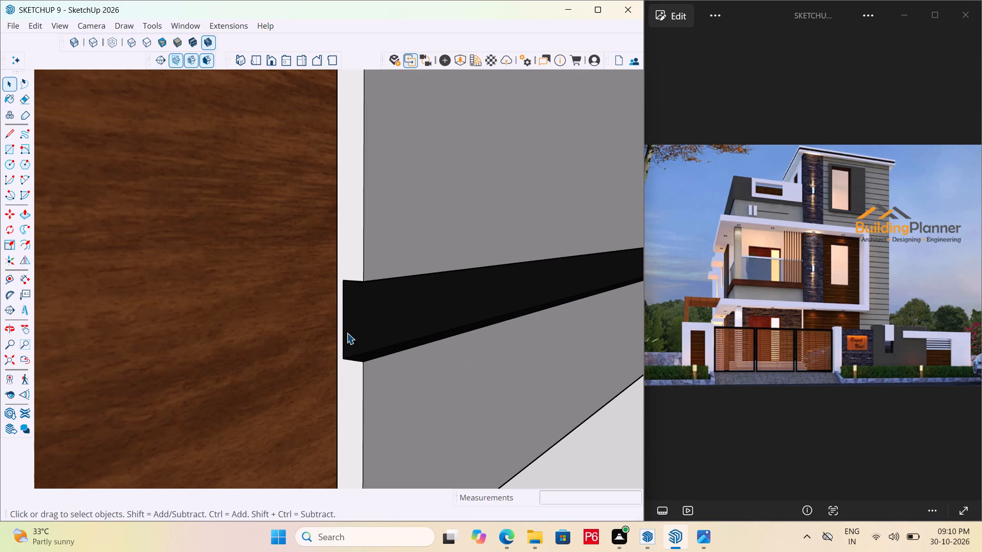
pyautogui.click(313, 335)
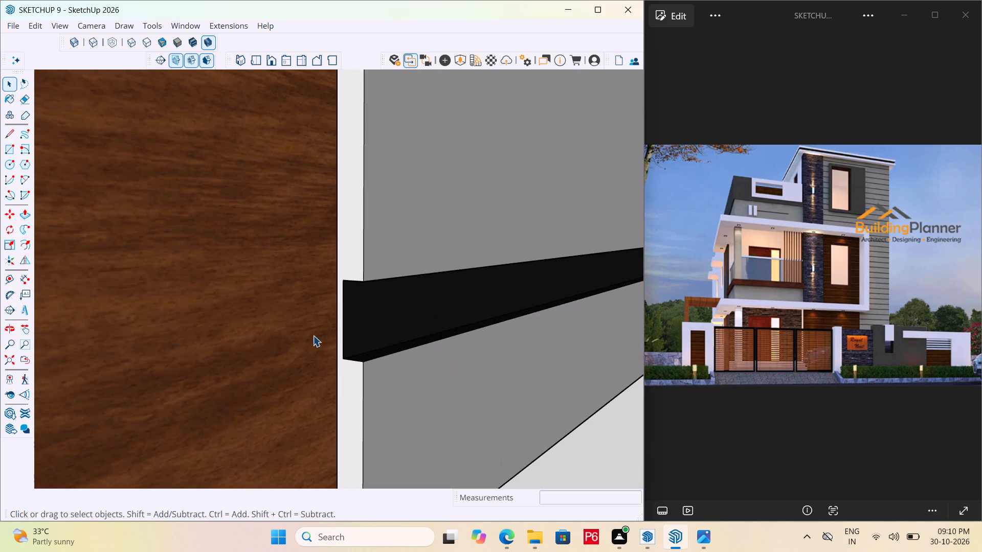
pyautogui.doubleClick(307, 326)
pyautogui.click(291, 303)
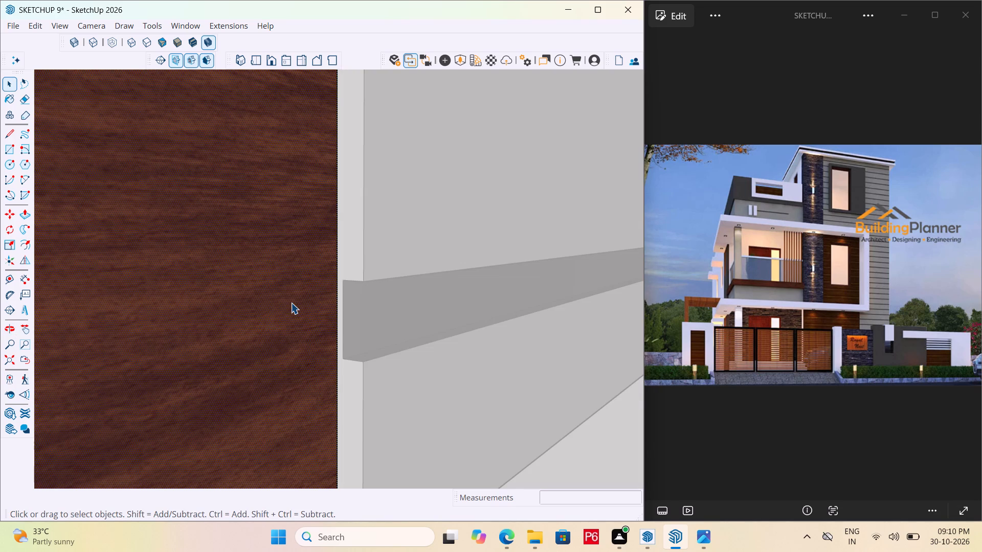
pyautogui.press('p')
pyautogui.click(291, 303)
pyautogui.click(419, 217)
pyautogui.scroll(-5, 367, 263)
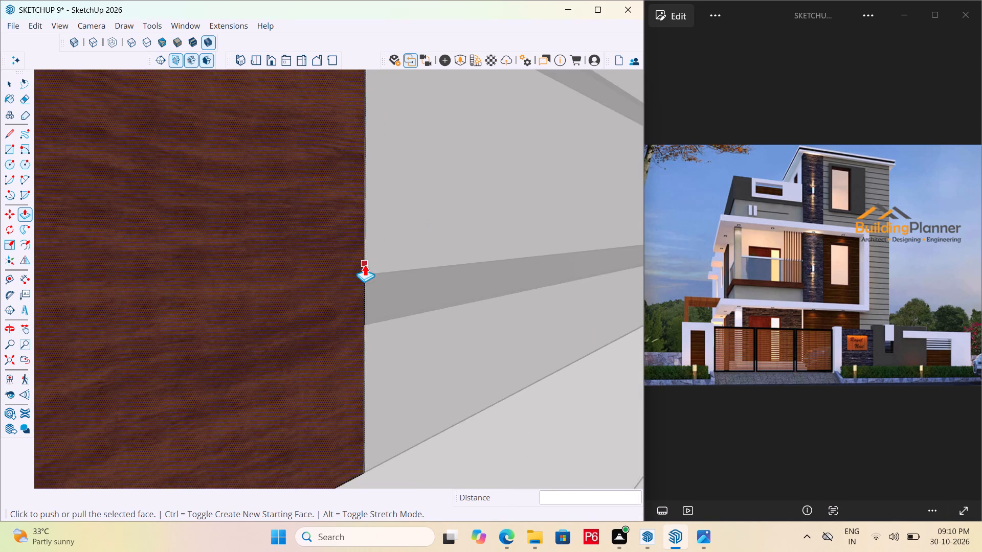
pyautogui.scroll(-7, 382, 261)
pyautogui.scroll(-20, 372, 283)
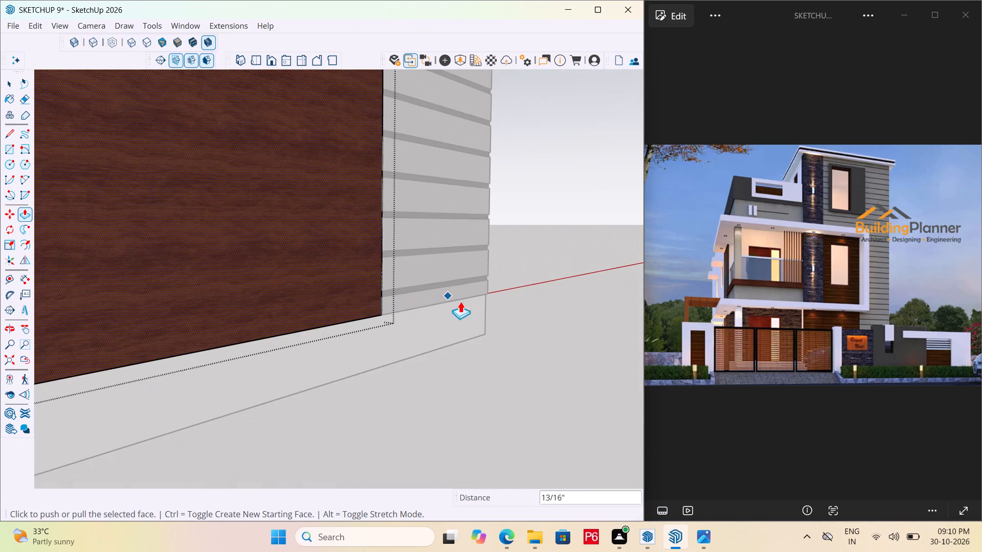
pyautogui.scroll(-3, 462, 302)
pyautogui.moveTo(464, 311); pyautogui.dragTo(183, 343, button='middle')
pyautogui.scroll(-7, 368, 365)
pyautogui.press('space')
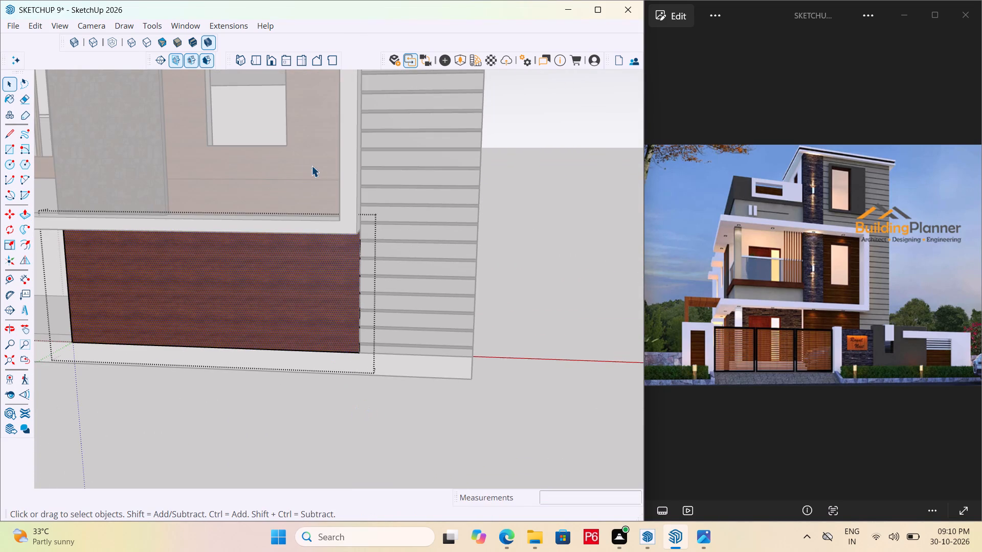
# Open the first-floor wood panel around the window and pull its front face out 13/16", level with the ground-floor panel.
pyautogui.click(311, 166)
pyautogui.doubleClick(308, 161)
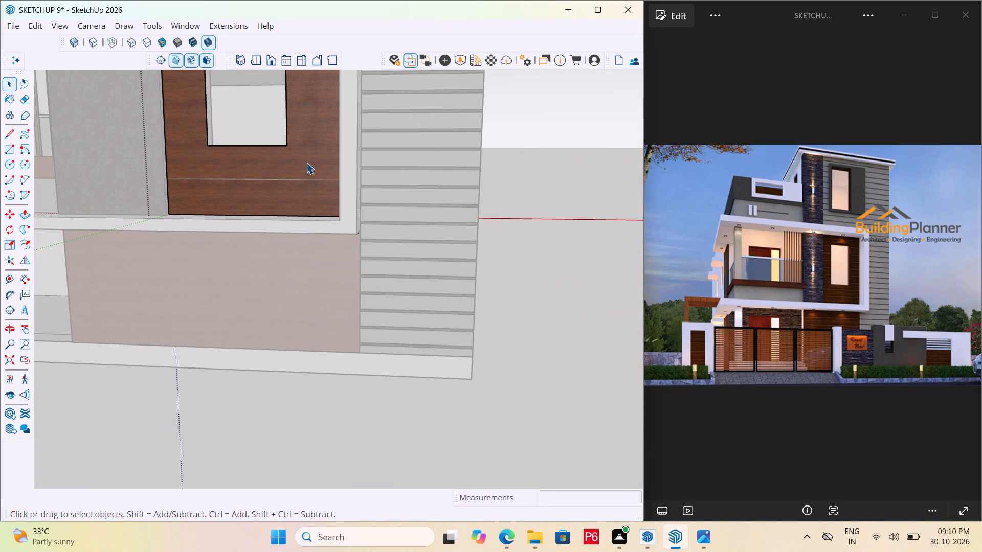
pyautogui.press('p')
pyautogui.click(306, 163)
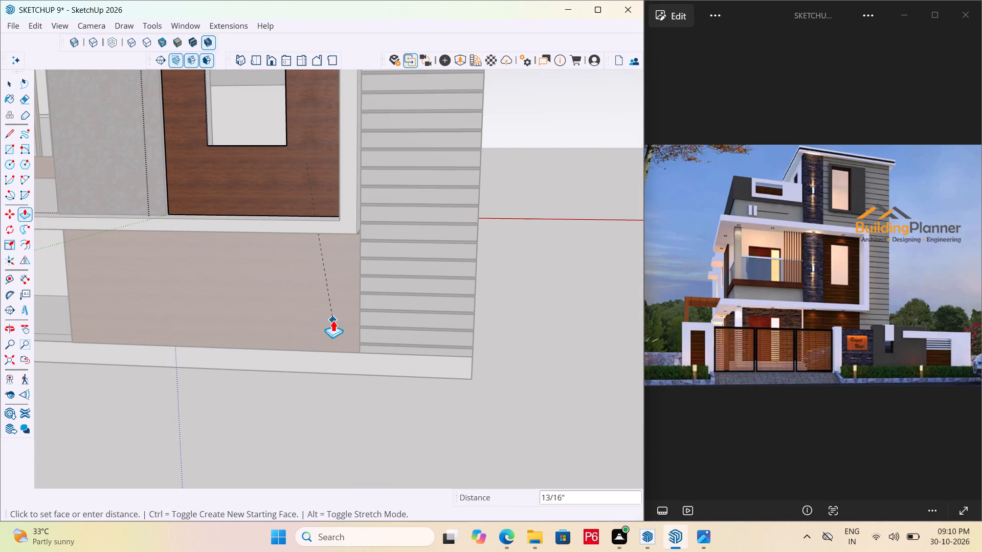
pyautogui.click(333, 320)
pyautogui.moveTo(382, 295); pyautogui.dragTo(351, 288, button='middle')
# Save the model and leave the first-floor wood panel's group.
pyautogui.hotkey('ctrl', 's')
pyautogui.hotkey('ctrl', 's')
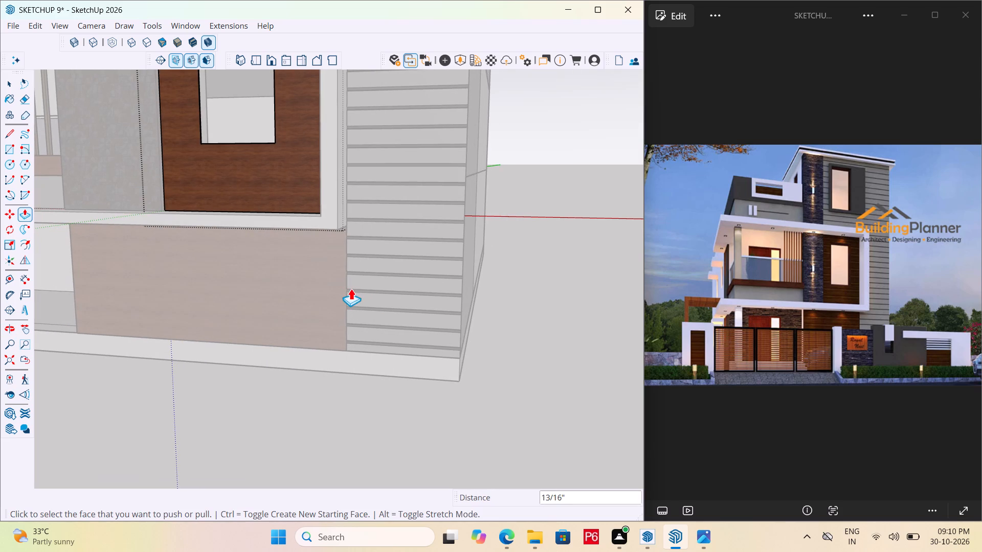
pyautogui.hotkey('ctrl', 's')
pyautogui.hotkey('ctrl', 's')
pyautogui.hotkey('ctrl', 's')
pyautogui.press('space')
pyautogui.click(512, 336)
pyautogui.press('space')
pyautogui.click(520, 326)
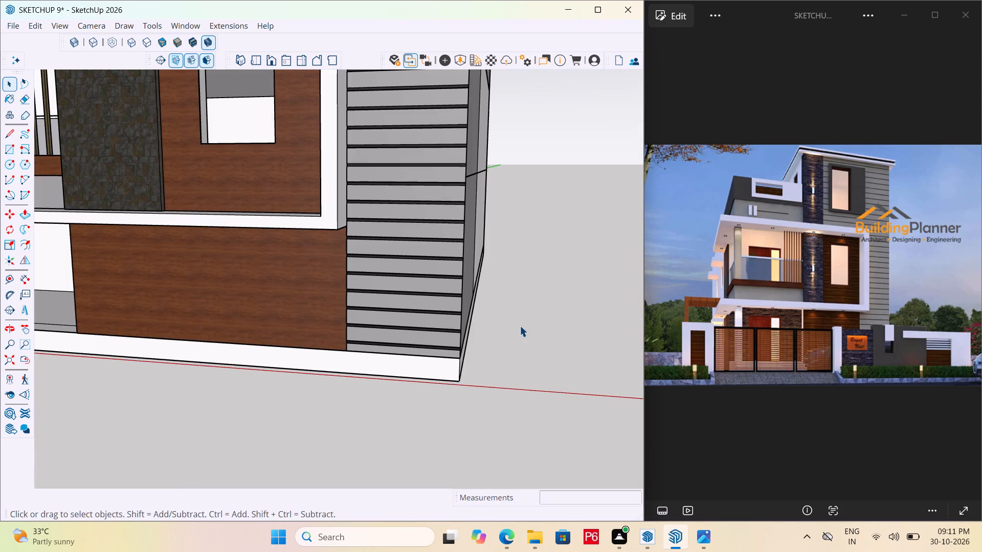
# Open the ground-floor wood panel and draw a rectangle about 1 15/16" by 5/8" on its side face, within the cladding groove.
pyautogui.moveTo(306, 313); pyautogui.dragTo(542, 312, button='middle')
pyautogui.scroll(7, 483, 315)
pyautogui.moveTo(478, 331); pyautogui.dragTo(0, 331, button='middle')
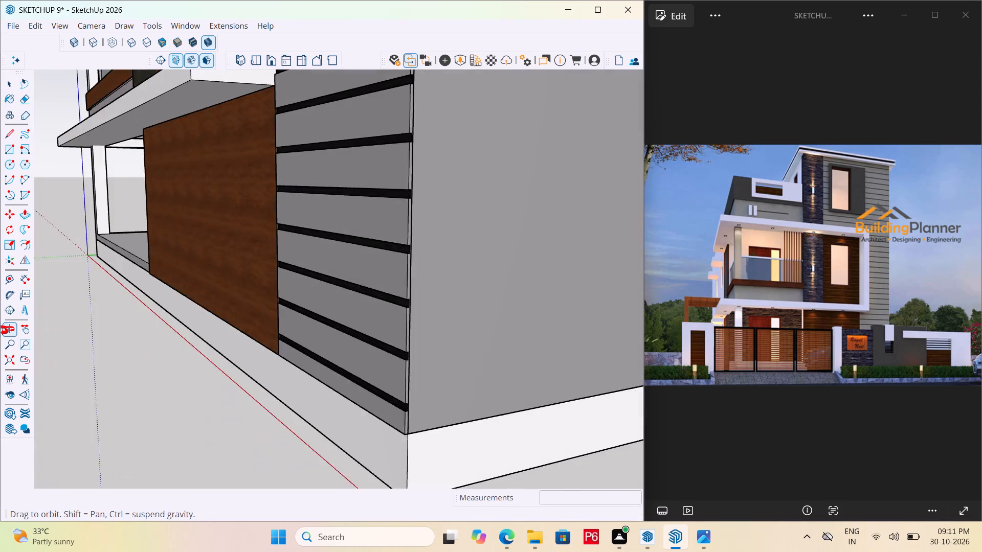
pyautogui.moveTo(0, 331); pyautogui.dragTo(6, 325, button='middle')
pyautogui.scroll(20, 249, 347)
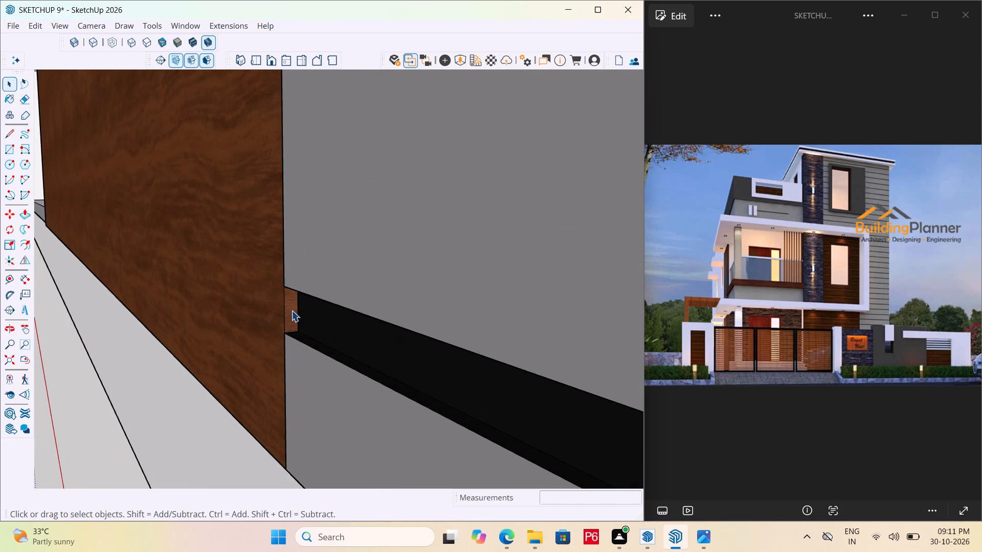
pyautogui.doubleClick(292, 310)
pyautogui.doubleClick(288, 304)
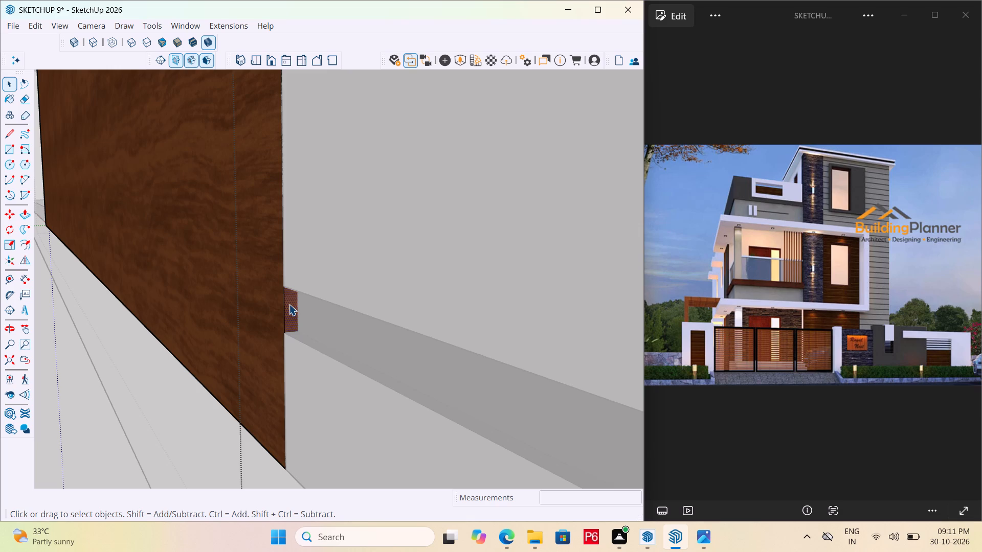
pyautogui.moveTo(338, 328); pyautogui.dragTo(291, 288, button='middle')
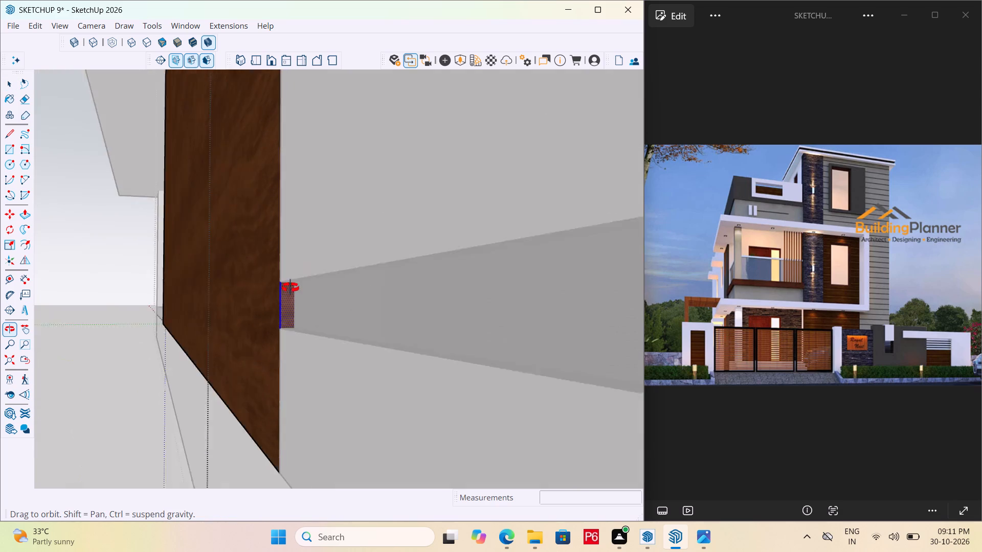
pyautogui.moveTo(291, 288); pyautogui.dragTo(321, 292, button='middle')
pyautogui.press('r')
pyautogui.scroll(11, 321, 306)
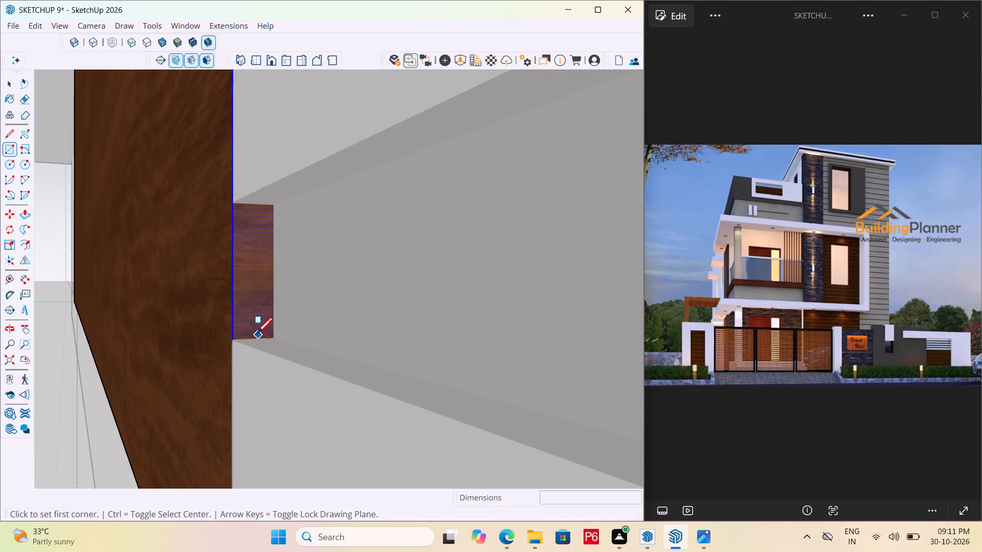
pyautogui.moveTo(233, 336); pyautogui.dragTo(240, 331)
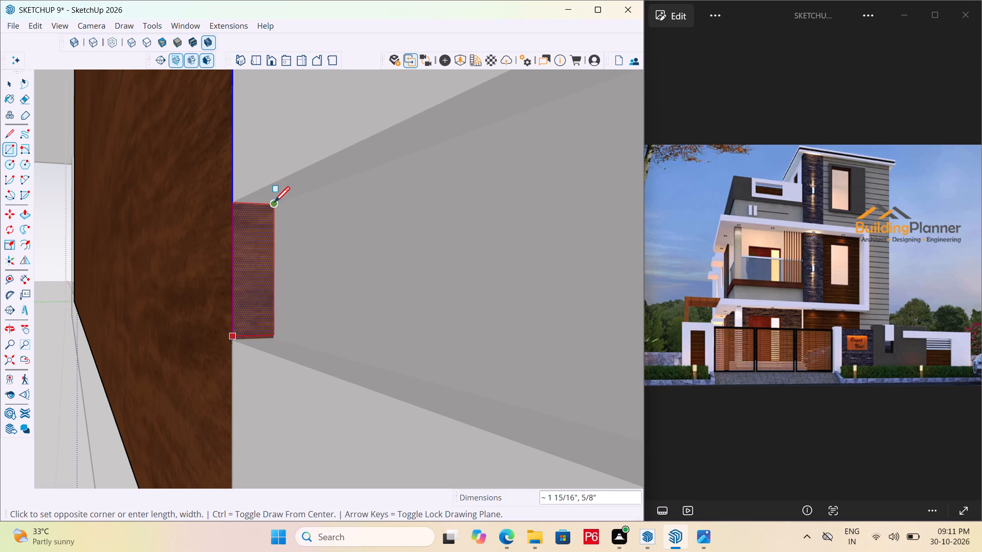
pyautogui.click(274, 204)
# Push the lowest side-face rectangle about 19' 5 1/4" through the wood panel's full length to cut the groove.
pyautogui.press('p')
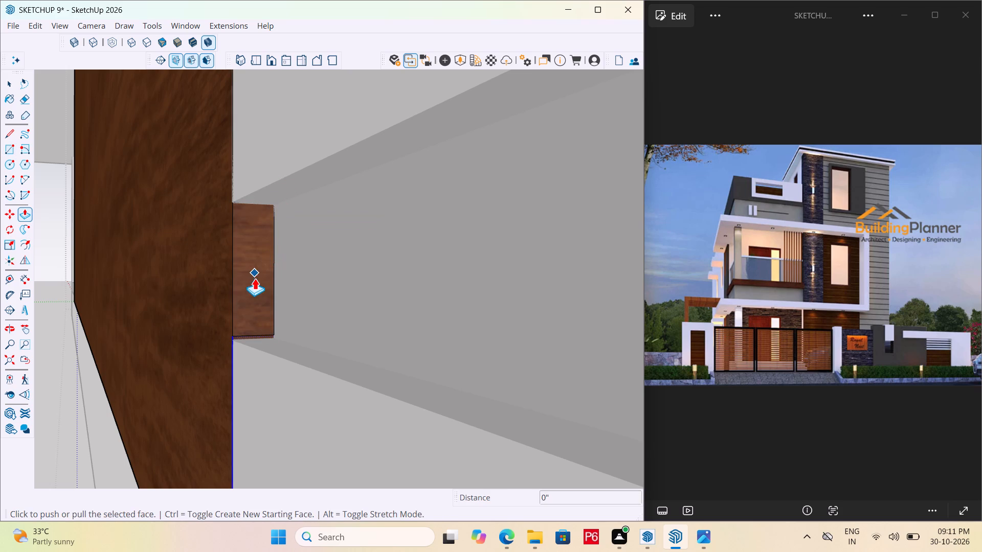
pyautogui.press('space')
pyautogui.click(254, 280)
pyautogui.press('p')
pyautogui.click(254, 280)
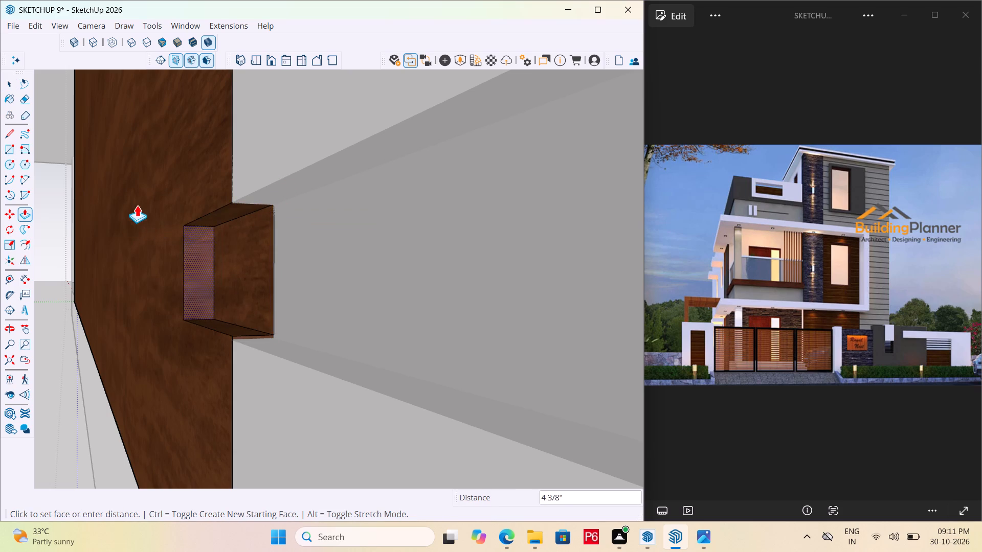
pyautogui.scroll(-7, 334, 216)
pyautogui.scroll(-9, 448, 275)
pyautogui.scroll(-8, 496, 335)
pyautogui.scroll(-13, 520, 353)
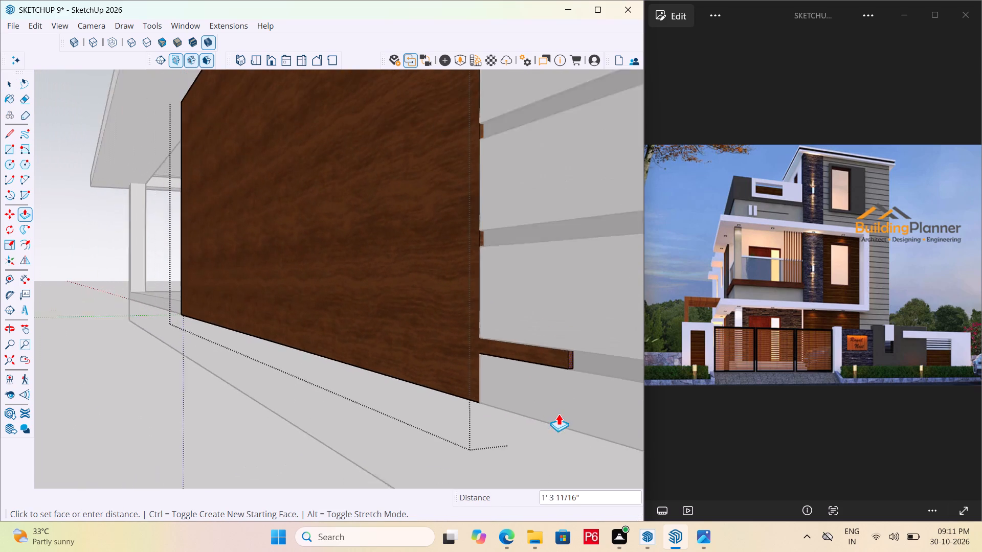
pyautogui.scroll(-2, 559, 413)
pyautogui.scroll(3, 169, 307)
pyautogui.scroll(18, 261, 313)
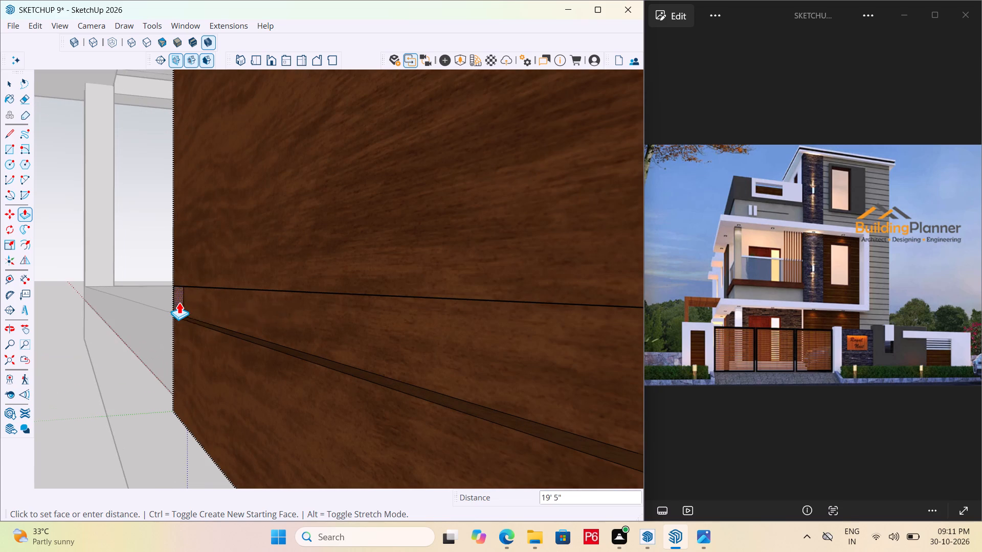
pyautogui.click(175, 301)
# Draw a 2" by 5/8" rectangle on the wood panel's side face, filling the second cladding groove from the bottom.
pyautogui.scroll(-18, 125, 273)
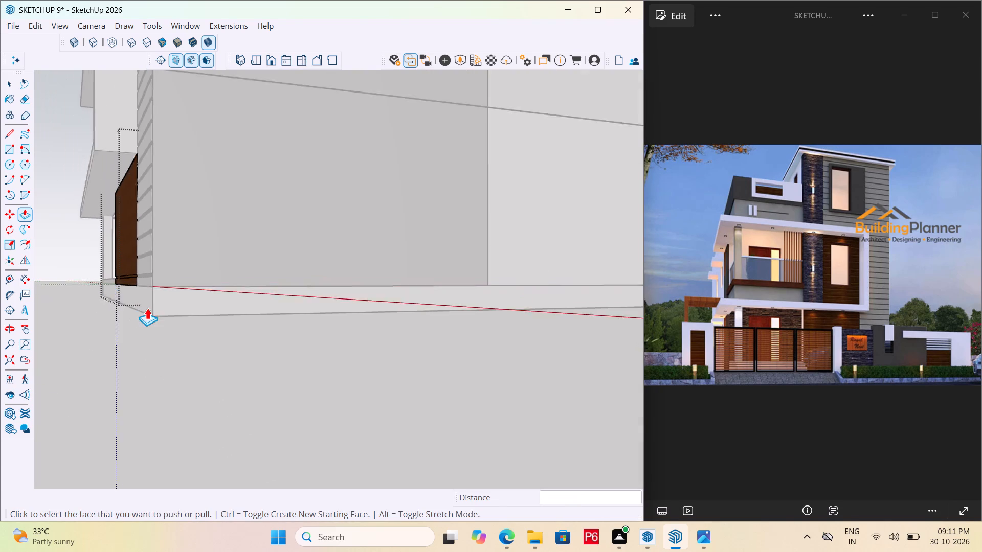
pyautogui.scroll(-1, 147, 308)
pyautogui.moveTo(147, 308); pyautogui.dragTo(216, 328, button='middle')
pyautogui.scroll(20, 216, 328)
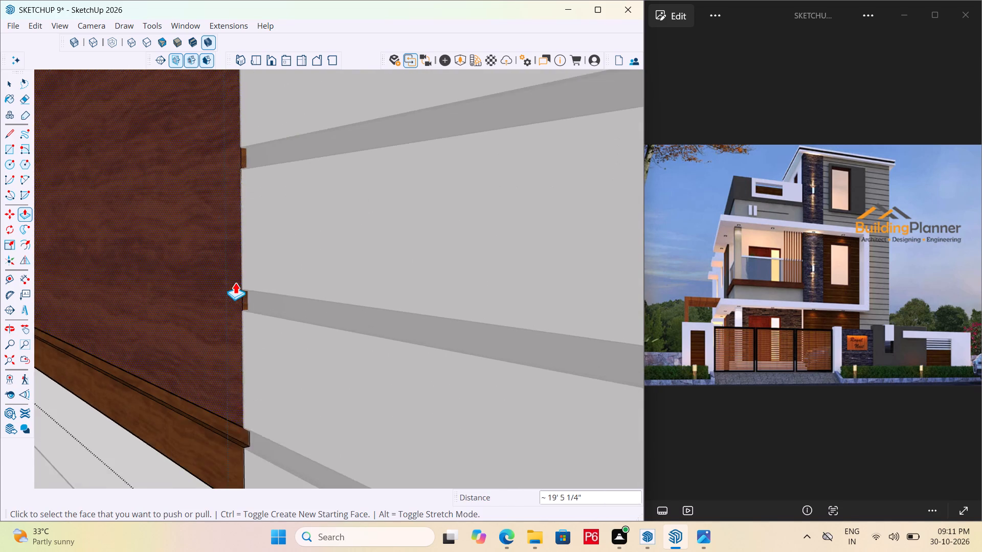
pyautogui.press('space')
pyautogui.scroll(7, 252, 295)
pyautogui.moveTo(253, 294); pyautogui.dragTo(209, 247, button='middle')
pyautogui.scroll(5, 209, 247)
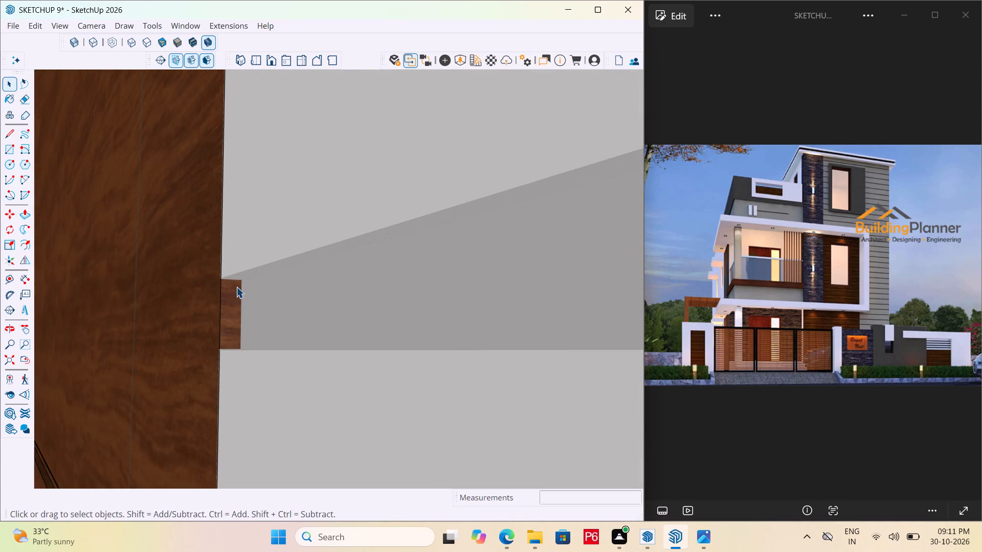
pyautogui.moveTo(236, 321); pyautogui.dragTo(233, 344, button='middle')
pyautogui.scroll(1, 233, 344)
pyautogui.press('r')
pyautogui.scroll(5, 233, 344)
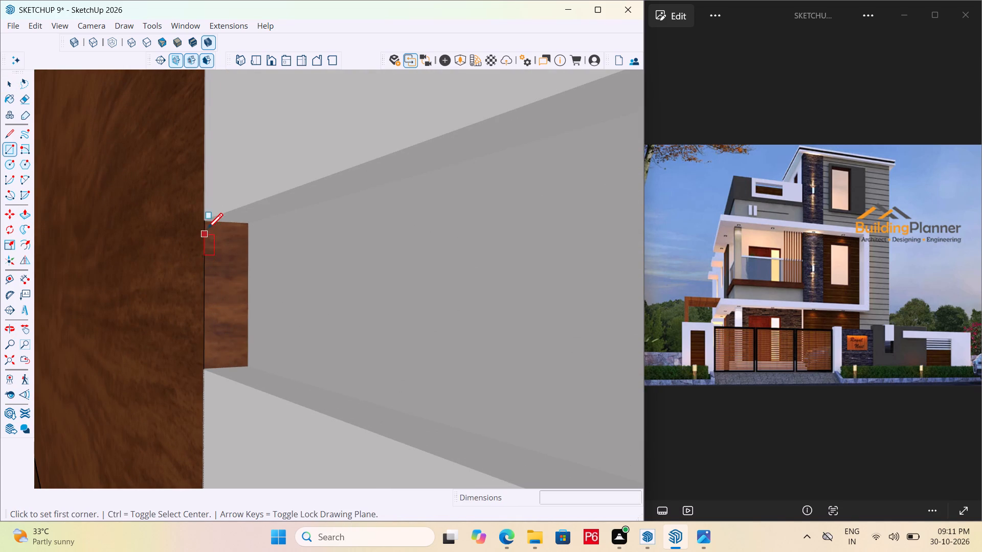
pyautogui.click(207, 223)
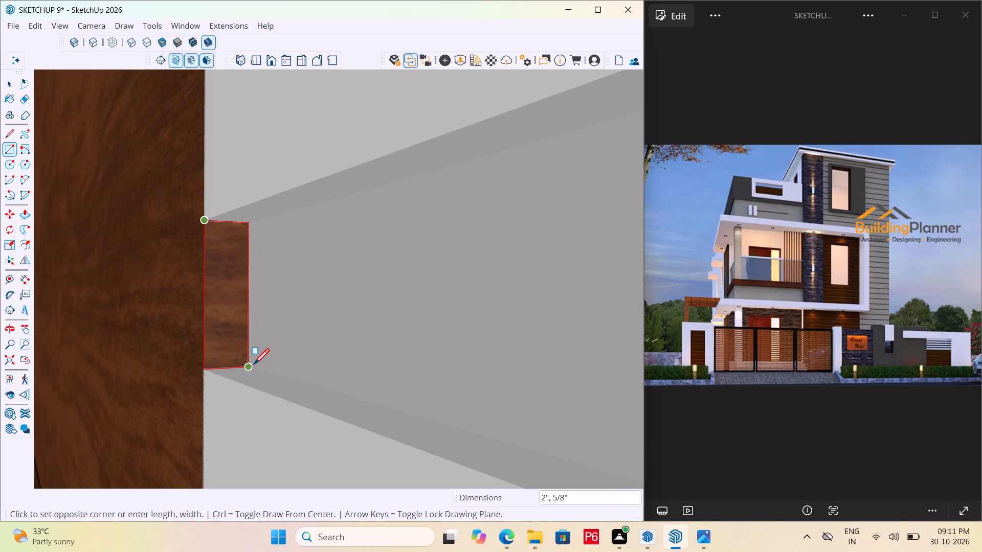
pyautogui.click(253, 366)
# Draw a 2" by 5/8" rectangle on the panel's side face at the third cladding groove from the bottom.
pyautogui.scroll(-15, 249, 392)
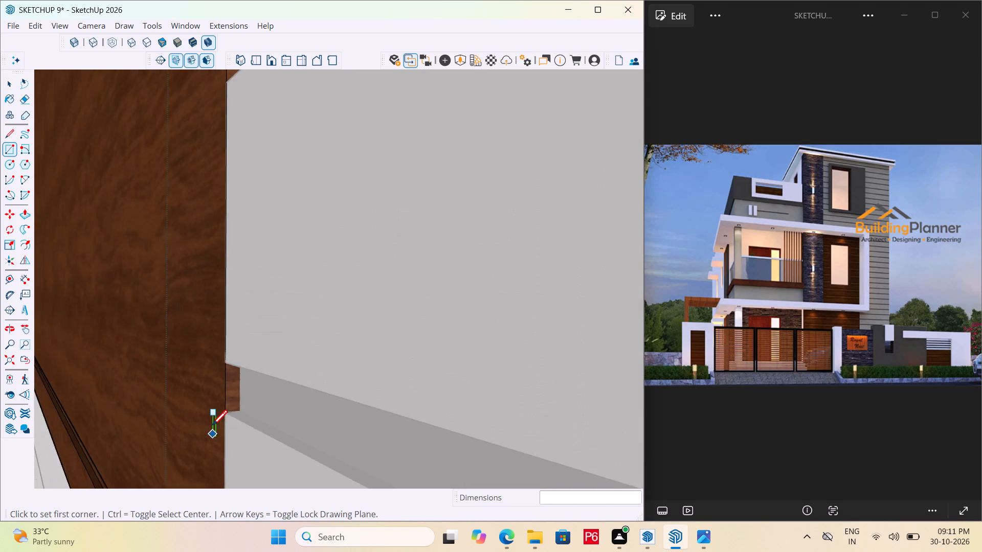
pyautogui.scroll(-8, 212, 427)
pyautogui.scroll(17, 229, 282)
pyautogui.scroll(6, 175, 202)
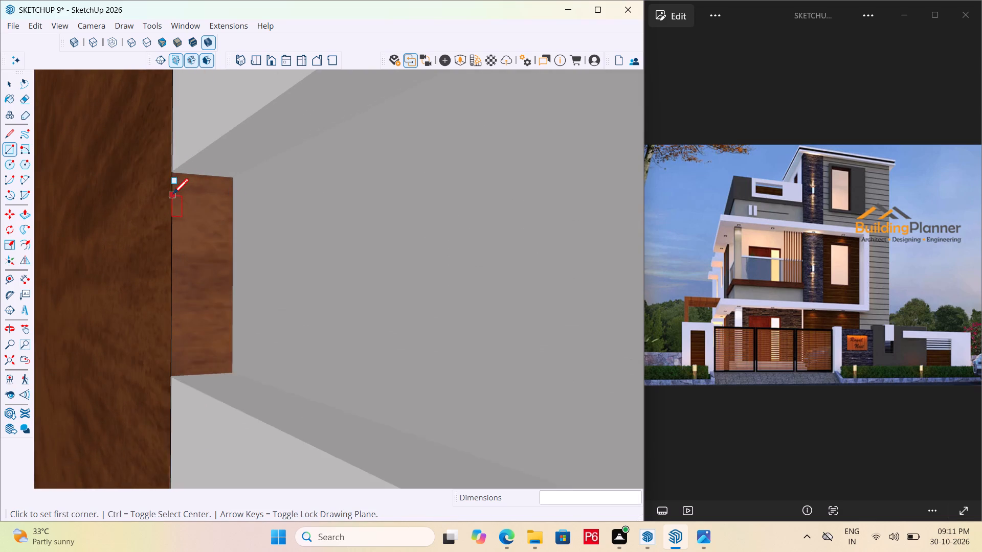
pyautogui.click(171, 170)
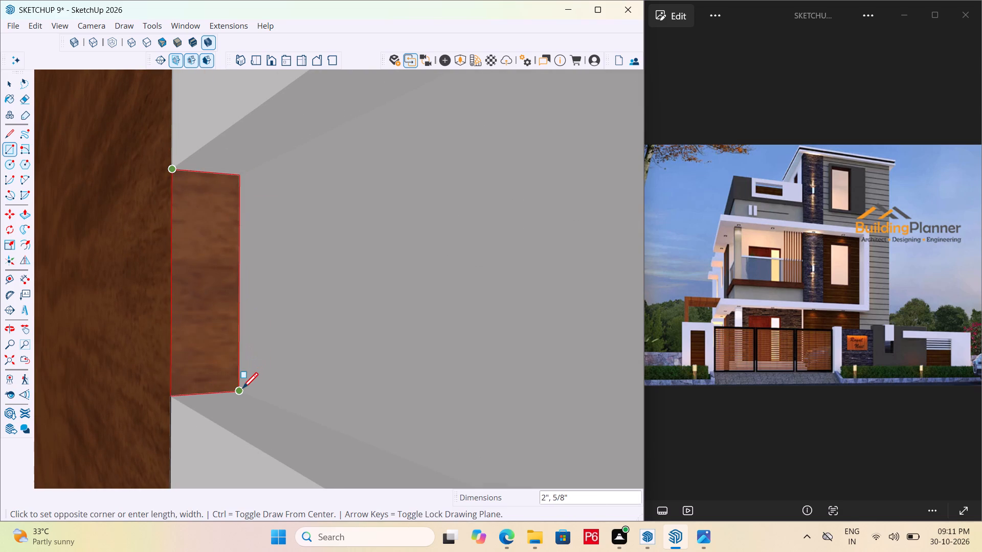
pyautogui.click(242, 390)
# Draw a rectangle on the panel's side face, corner to corner across the fourth cladding groove from the bottom.
pyautogui.scroll(-7, 254, 376)
pyautogui.scroll(-15, 204, 367)
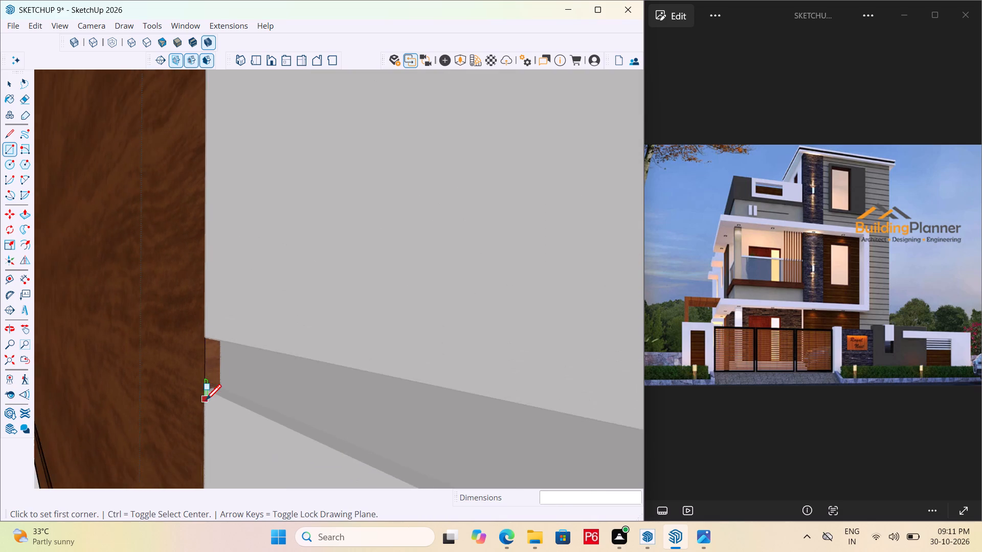
pyautogui.scroll(-12, 209, 406)
pyautogui.scroll(17, 222, 312)
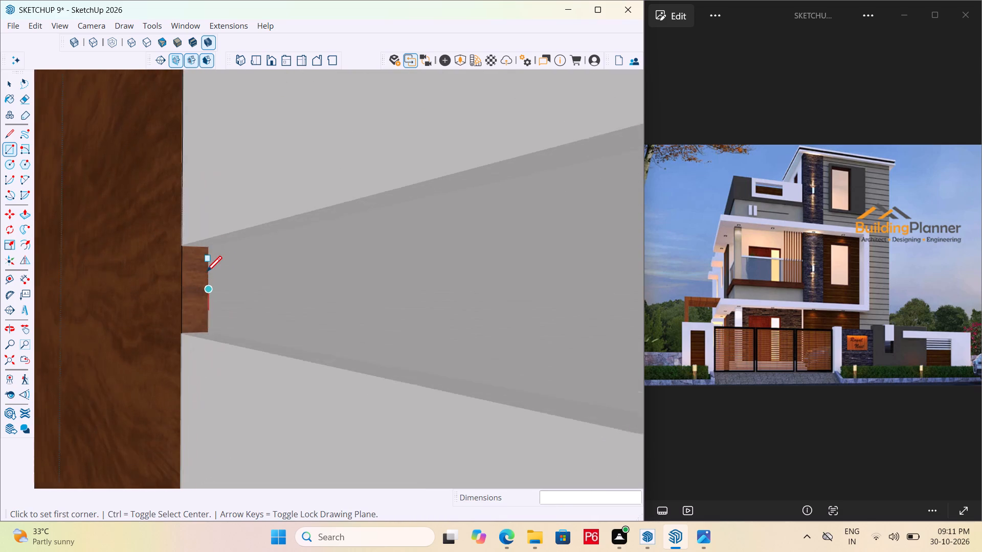
pyautogui.scroll(8, 206, 273)
pyautogui.moveTo(153, 205); pyautogui.dragTo(160, 215)
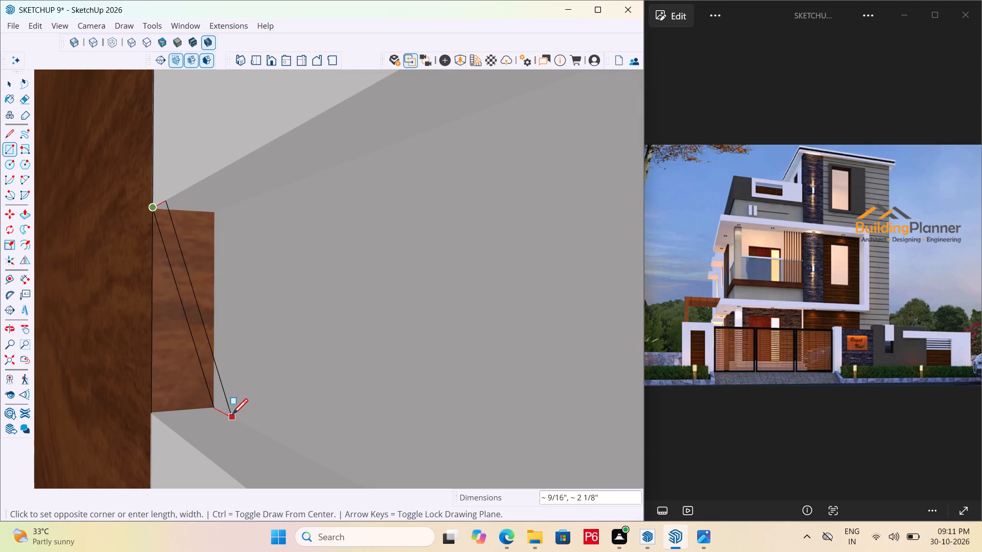
pyautogui.click(218, 409)
# Draw a 2" by 5/8" rectangle on the panel's side face at the fifth cladding groove from the bottom.
pyautogui.scroll(-15, 249, 431)
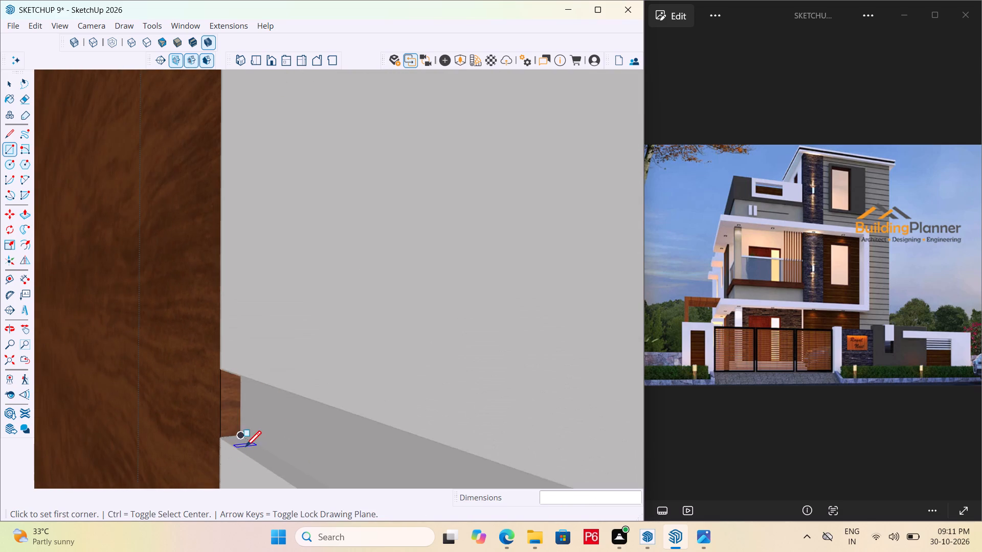
pyautogui.scroll(-8, 233, 455)
pyautogui.scroll(-6, 191, 455)
pyautogui.scroll(20, 227, 345)
pyautogui.scroll(1, 227, 345)
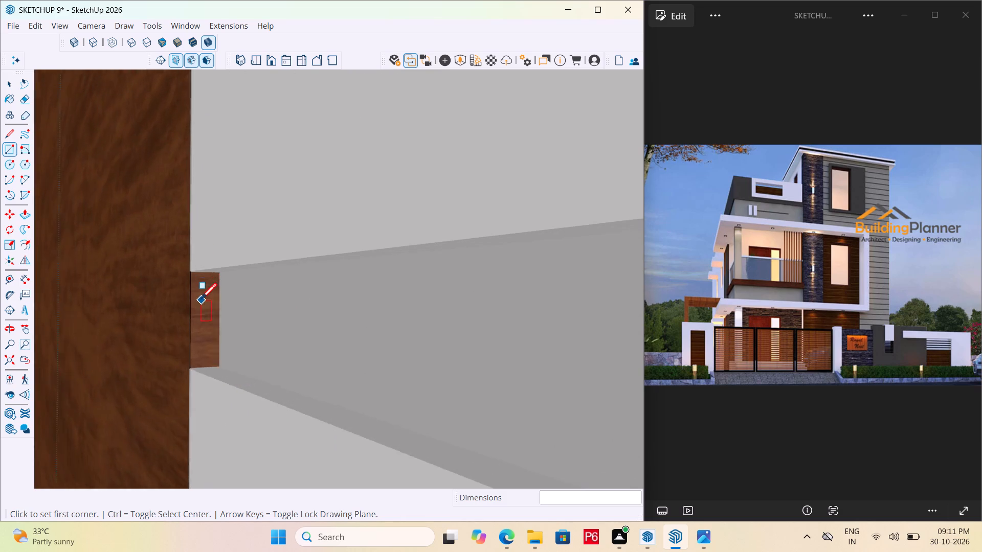
pyautogui.scroll(2, 201, 301)
pyautogui.click(183, 248)
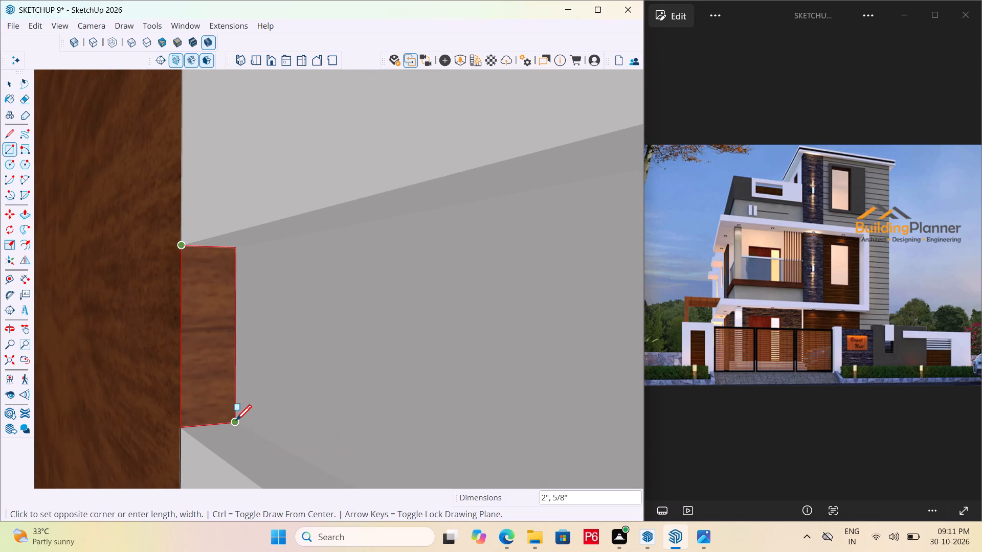
pyautogui.click(236, 422)
# Draw a 2" by 5/8" rectangle on the panel's side face at the sixth cladding groove from the bottom.
pyautogui.scroll(-8, 237, 419)
pyautogui.scroll(-14, 176, 430)
pyautogui.scroll(2, 225, 305)
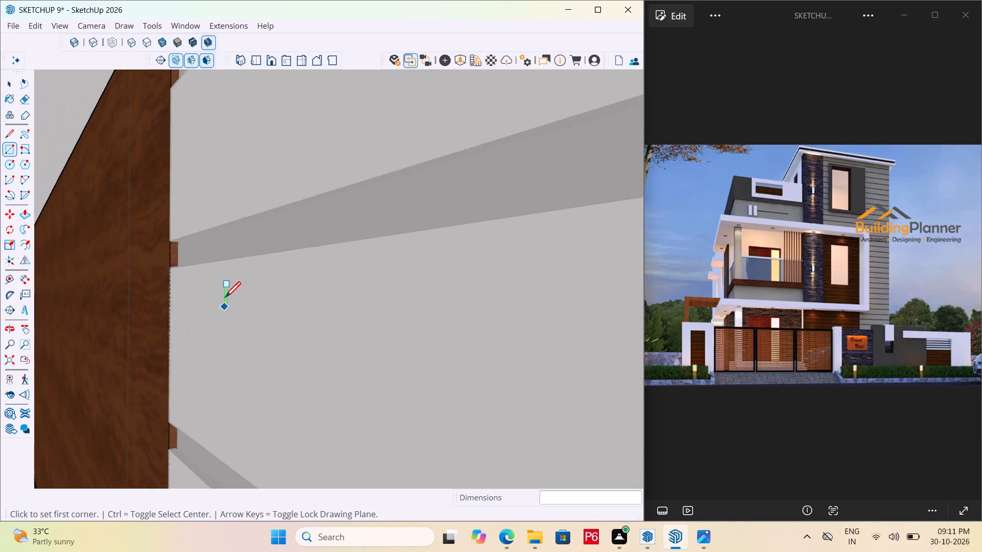
pyautogui.scroll(3, 225, 299)
pyautogui.scroll(17, 160, 222)
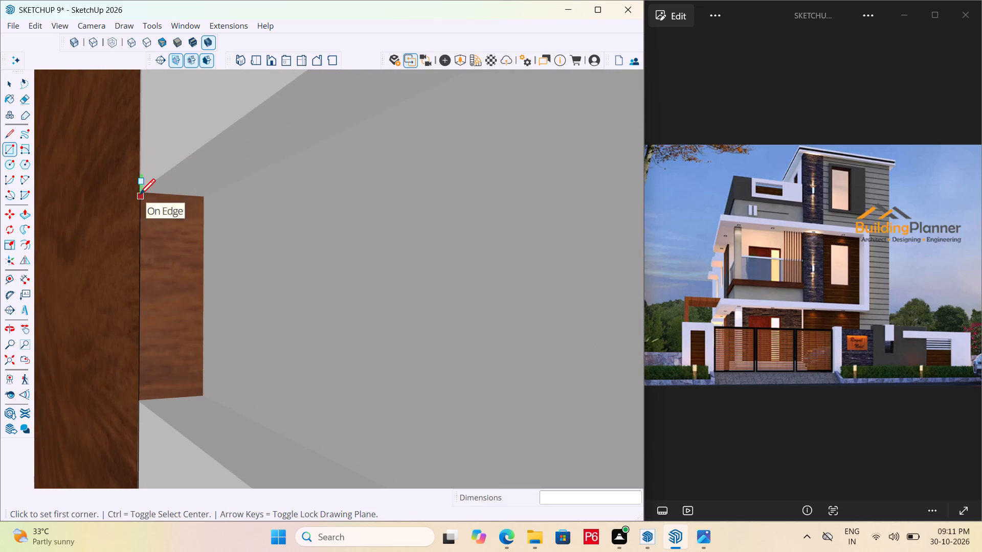
pyautogui.click(141, 195)
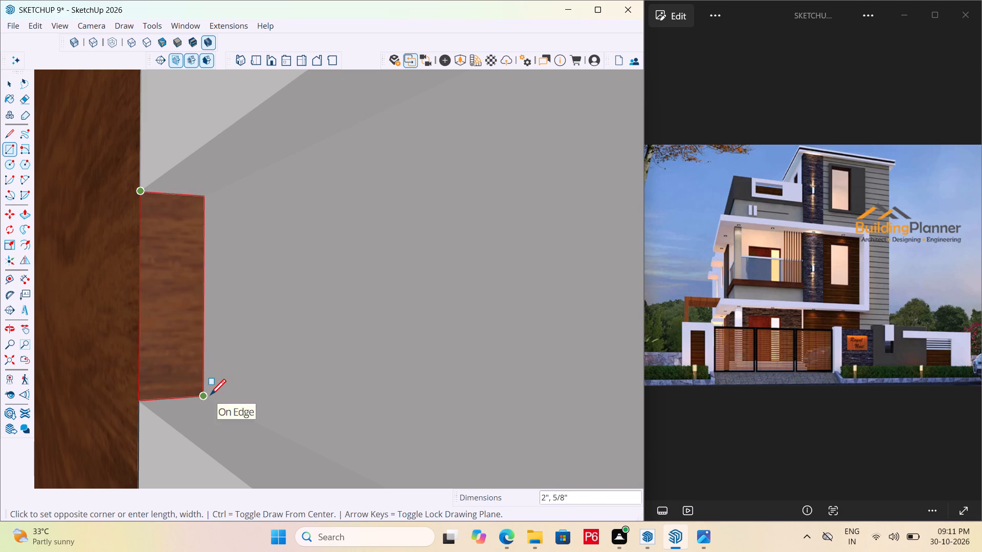
pyautogui.click(210, 397)
# Draw a 2" by 5/8" rectangle on the panel's side face at the seventh cladding groove from the bottom.
pyautogui.scroll(-15, 184, 427)
pyautogui.scroll(-9, 155, 444)
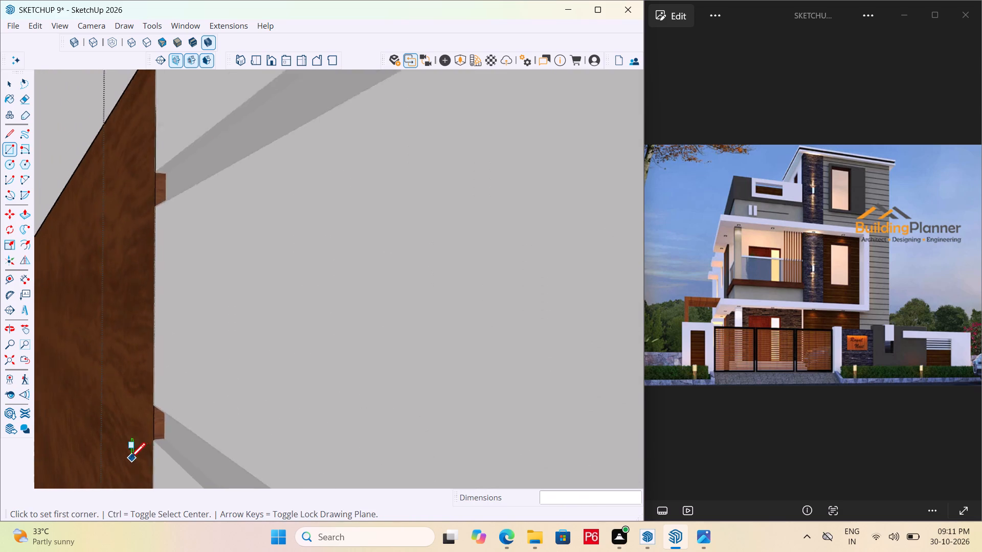
pyautogui.scroll(-5, 130, 460)
pyautogui.scroll(18, 174, 290)
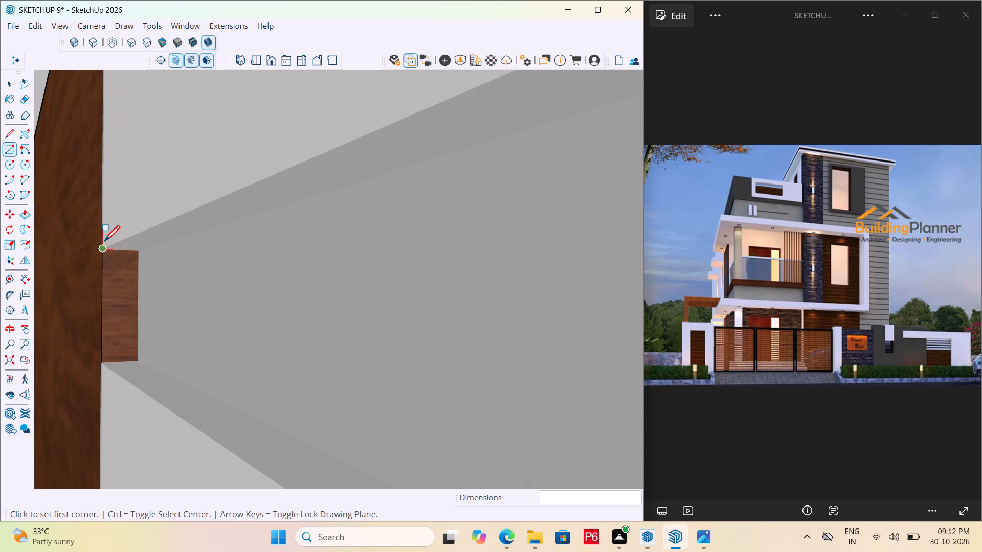
pyautogui.click(103, 250)
pyautogui.click(141, 361)
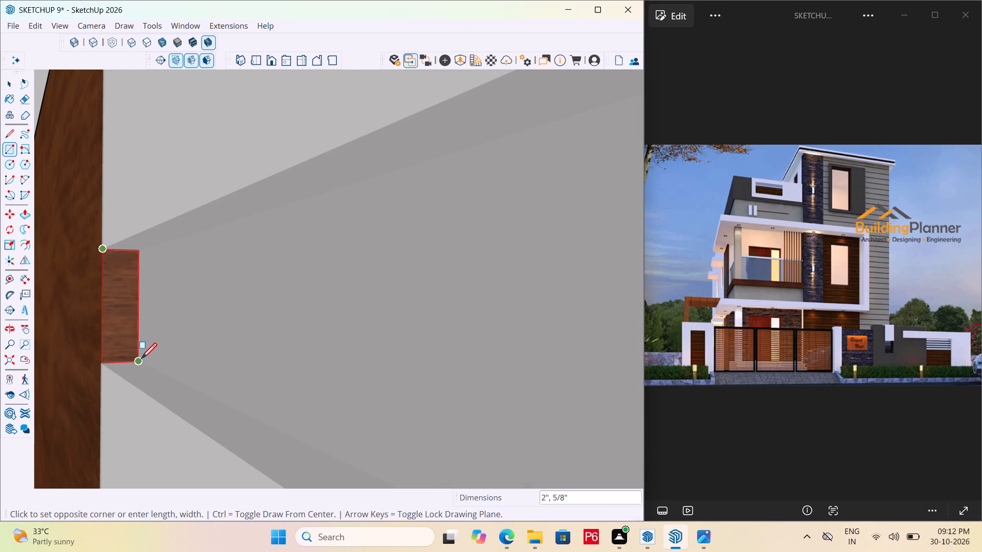
# Save the model.
pyautogui.scroll(-16, 178, 370)
pyautogui.scroll(-7, 185, 413)
pyautogui.scroll(-8, 230, 364)
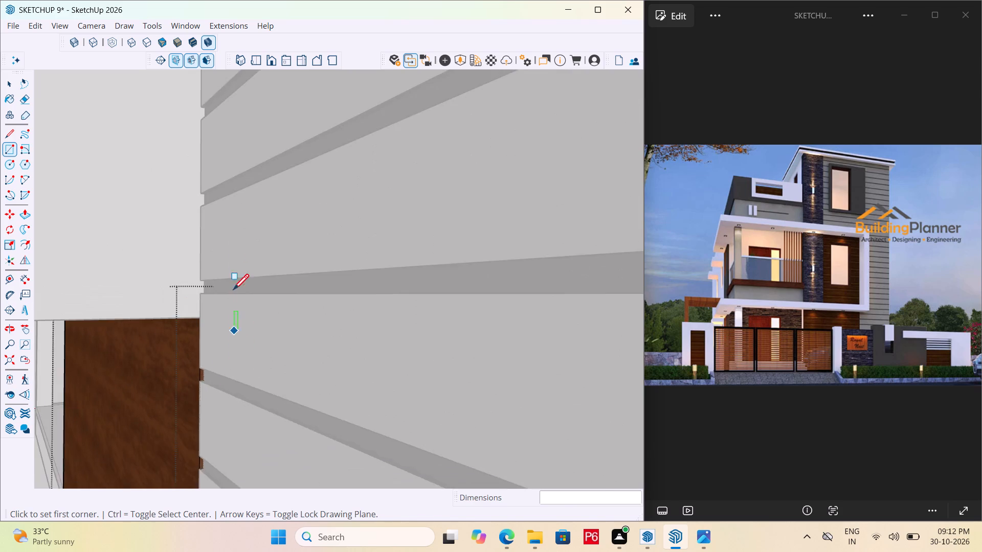
pyautogui.scroll(-12, 232, 258)
pyautogui.hotkey('ctrl', 's')
pyautogui.hotkey('ctrl', 's')
pyautogui.hotkey('ctrl', 's')
pyautogui.hotkey('ctrl', 's')
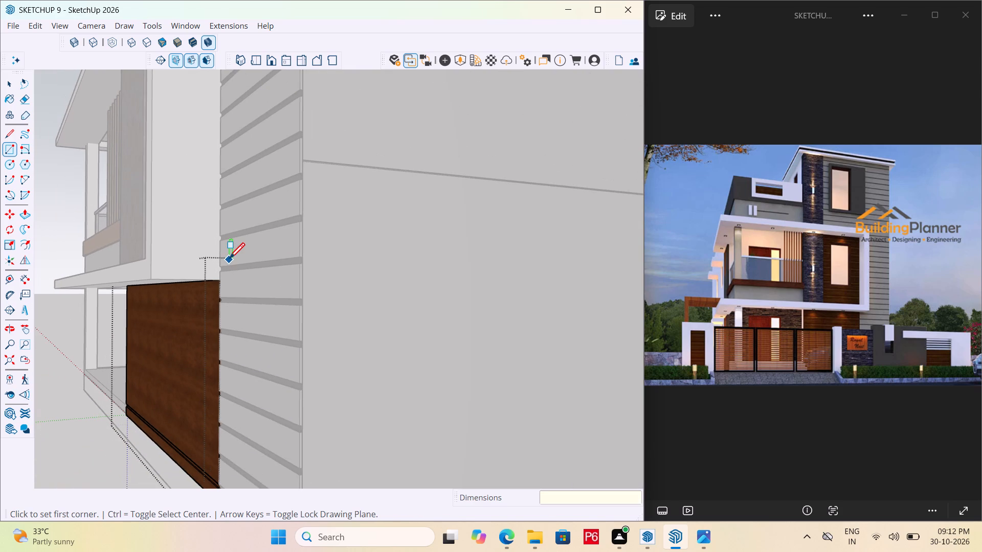
pyautogui.hotkey('ctrl', 's')
pyautogui.hotkey('ctrl', 's')
pyautogui.hotkey('ctrl', 's')
pyautogui.hotkey('ctrl', 's')
# Push the second rectangle from the bottom about 19' 5 1/4" along the wood panel to cut its full-length groove.
pyautogui.scroll(-7, 210, 278)
pyautogui.scroll(-6, 238, 246)
pyautogui.press('space')
pyautogui.scroll(-7, 170, 321)
pyautogui.scroll(20, 202, 447)
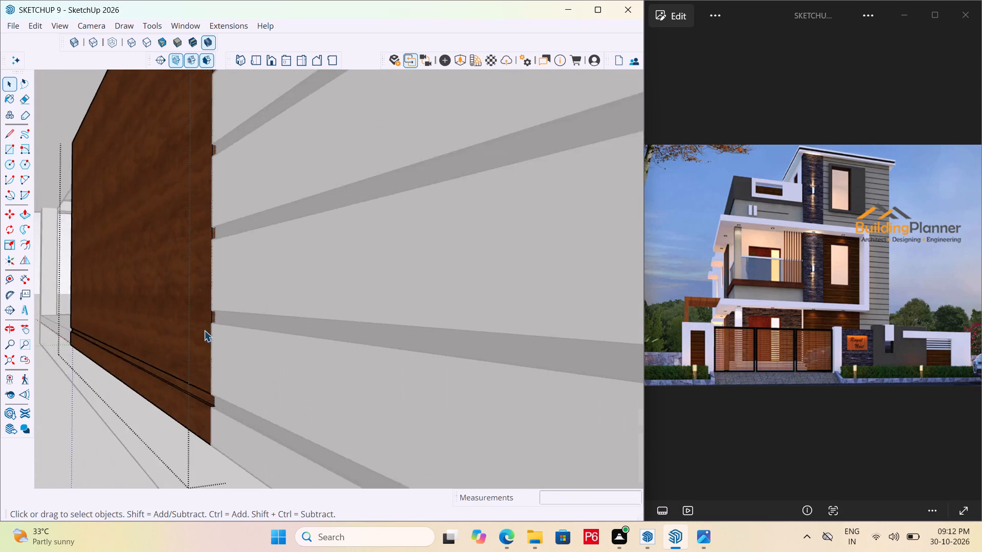
pyautogui.scroll(11, 204, 330)
pyautogui.press('p')
pyautogui.scroll(2, 205, 313)
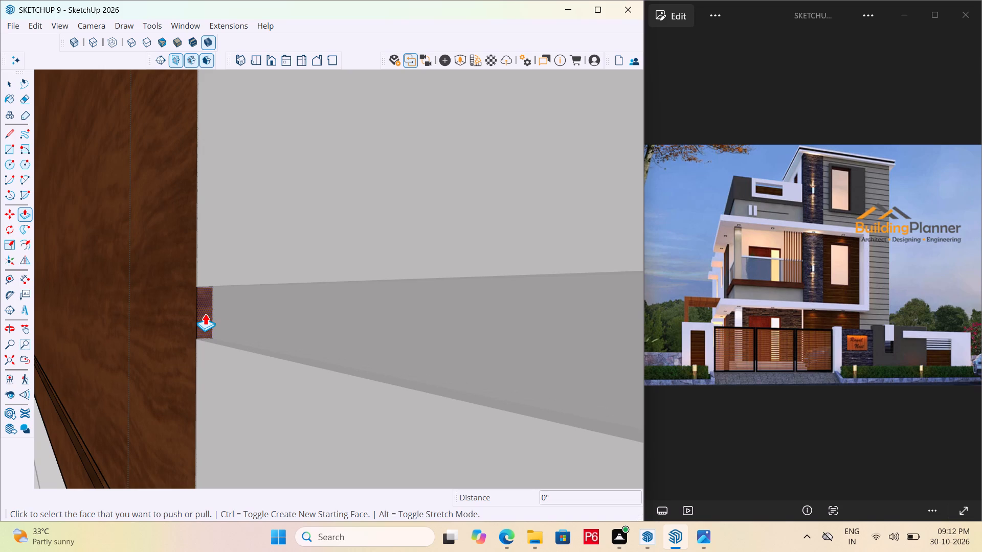
pyautogui.click(205, 313)
pyautogui.scroll(-8, 187, 273)
pyautogui.scroll(-12, 370, 352)
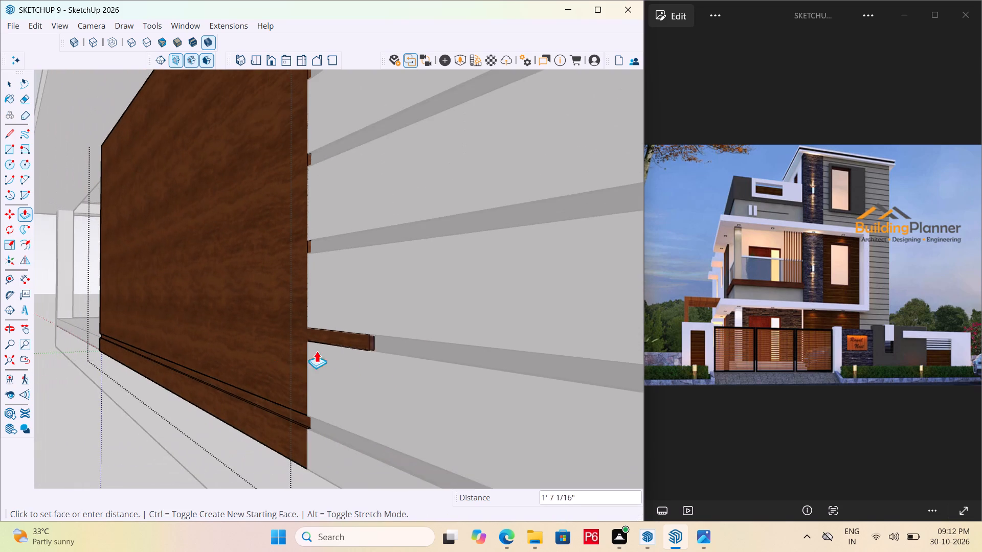
pyautogui.scroll(12, 128, 314)
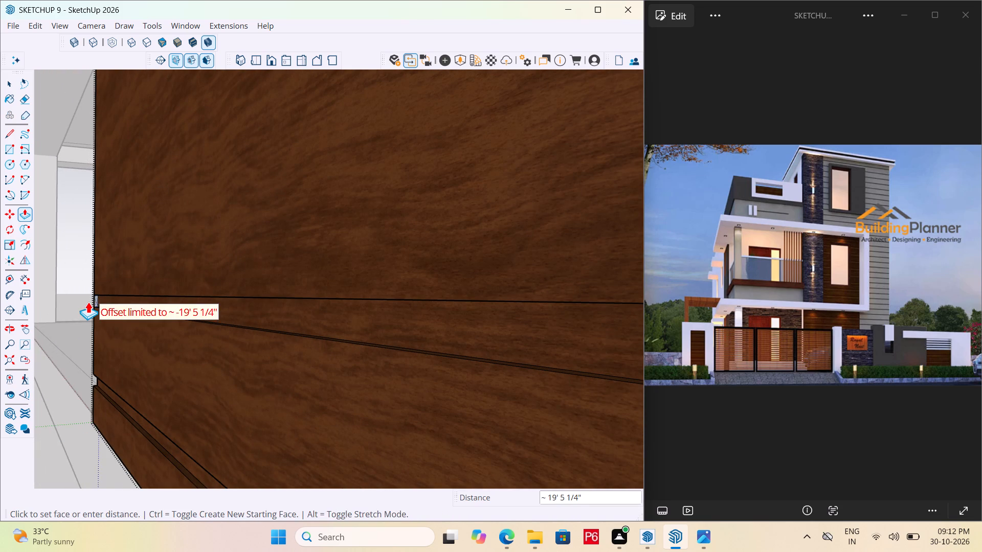
pyautogui.click(88, 302)
# Push the third to seventh rectangles from the bottom about 19' 5 1/4" along the wood panel to cut the remaining full-length grooves.
pyautogui.scroll(-13, 92, 292)
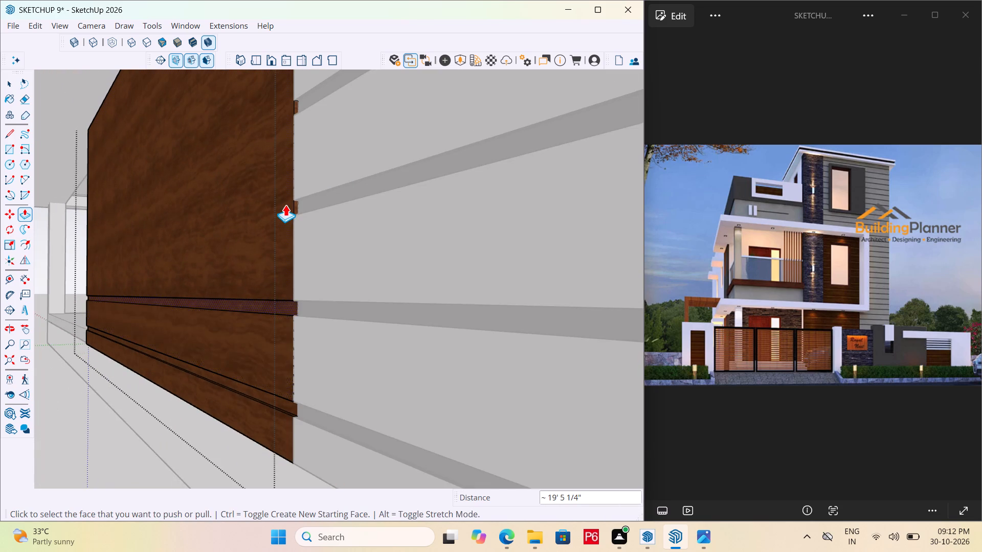
pyautogui.scroll(10, 285, 204)
pyautogui.doubleClick(291, 219)
pyautogui.scroll(-7, 265, 448)
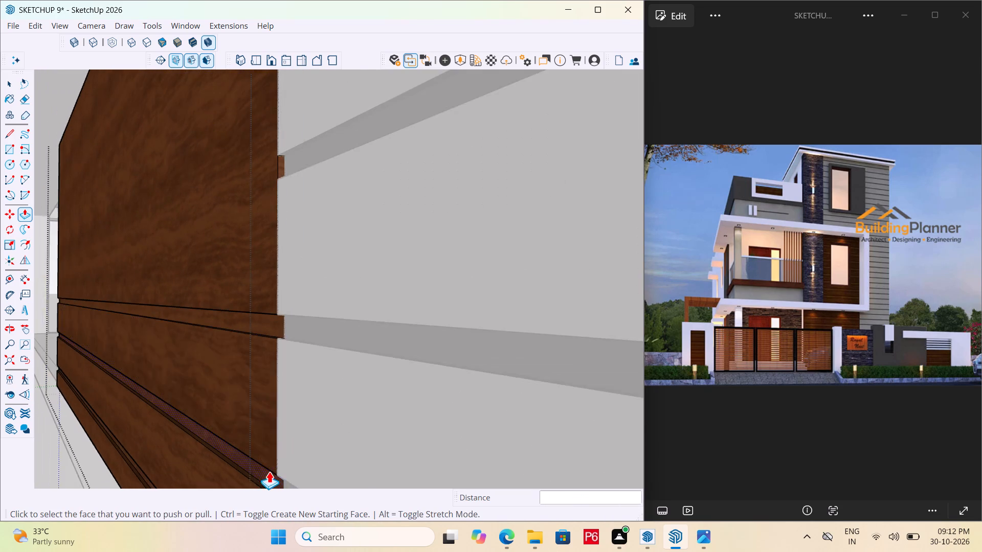
pyautogui.scroll(6, 327, 161)
pyautogui.doubleClick(251, 214)
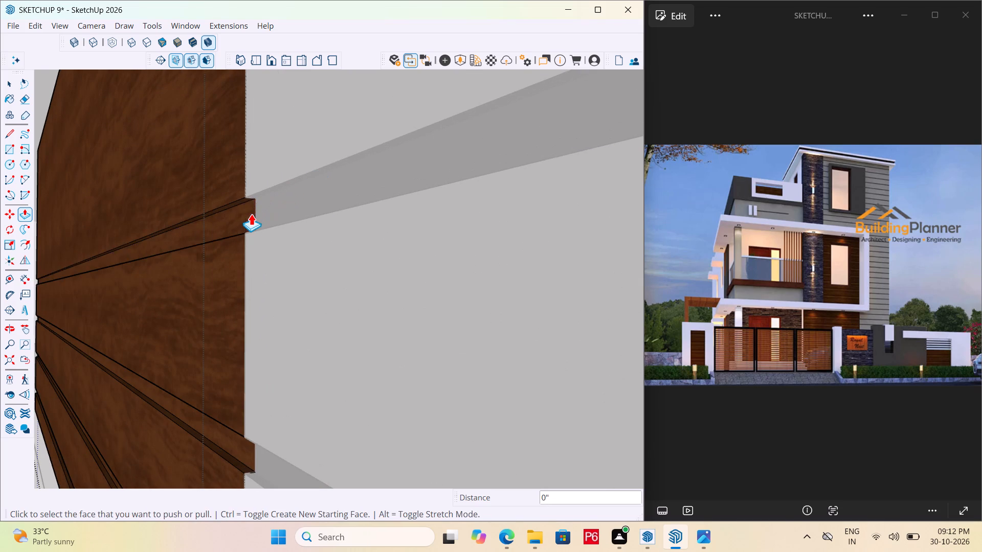
pyautogui.scroll(-7, 271, 386)
pyautogui.scroll(-7, 227, 429)
pyautogui.scroll(11, 235, 284)
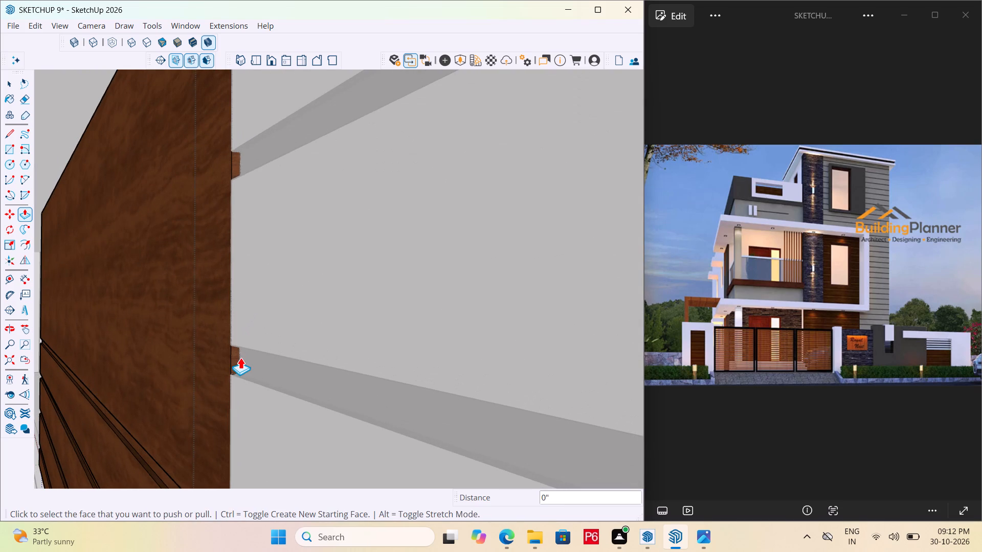
pyautogui.doubleClick(237, 361)
pyautogui.doubleClick(239, 166)
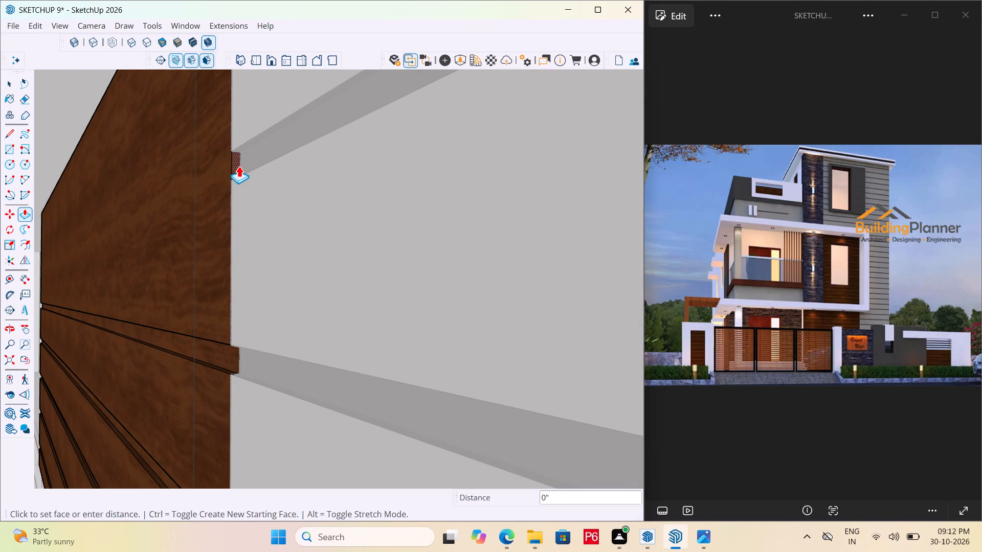
pyautogui.scroll(-8, 264, 382)
pyautogui.scroll(6, 262, 144)
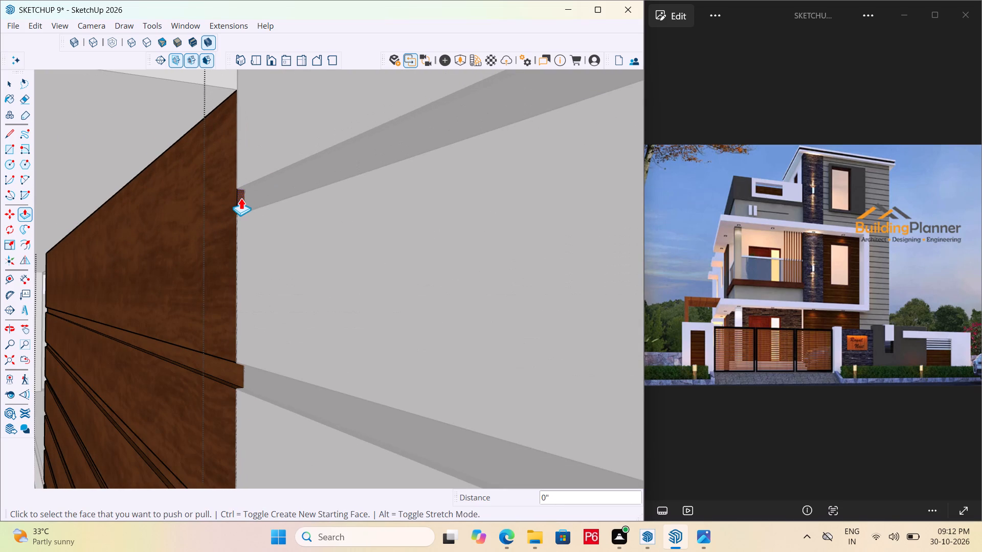
pyautogui.doubleClick(241, 198)
# Save the model with the grooved wood panel.
pyautogui.scroll(-20, 263, 167)
pyautogui.hotkey('ctrl', 's')
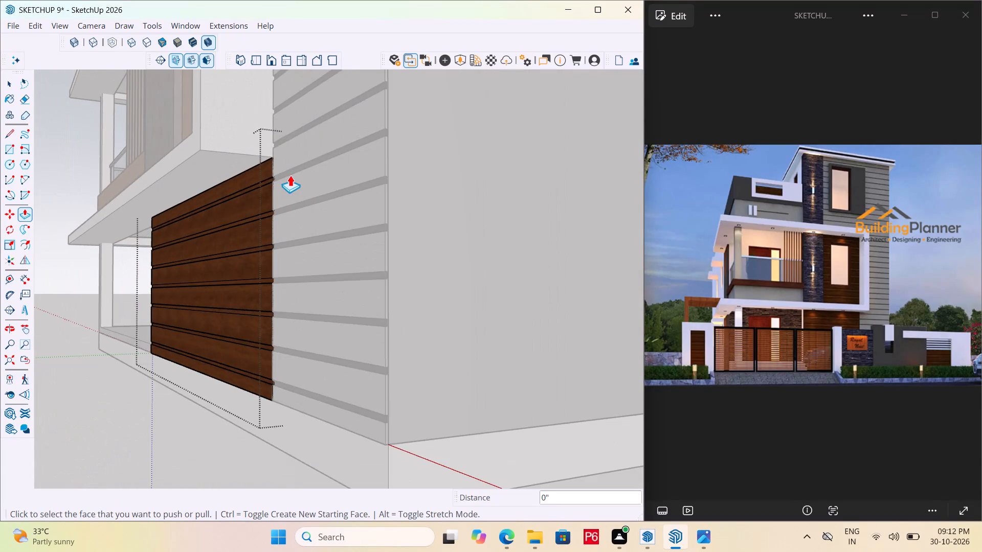
pyautogui.hotkey('ctrl', 's')
pyautogui.hotkey('ctrl', 's')
pyautogui.hotkey('ctrl', 's')
pyautogui.hotkey('ctrl', 's')
pyautogui.hotkey('ctrl', 's')
pyautogui.hotkey('ctrl', 's')
pyautogui.hotkey('ctrl', 's')
pyautogui.hotkey('ctrl', 's')
# Finish editing the ground-floor wood panel group and return to the whole model.
pyautogui.press('space')
pyautogui.scroll(-3, 286, 179)
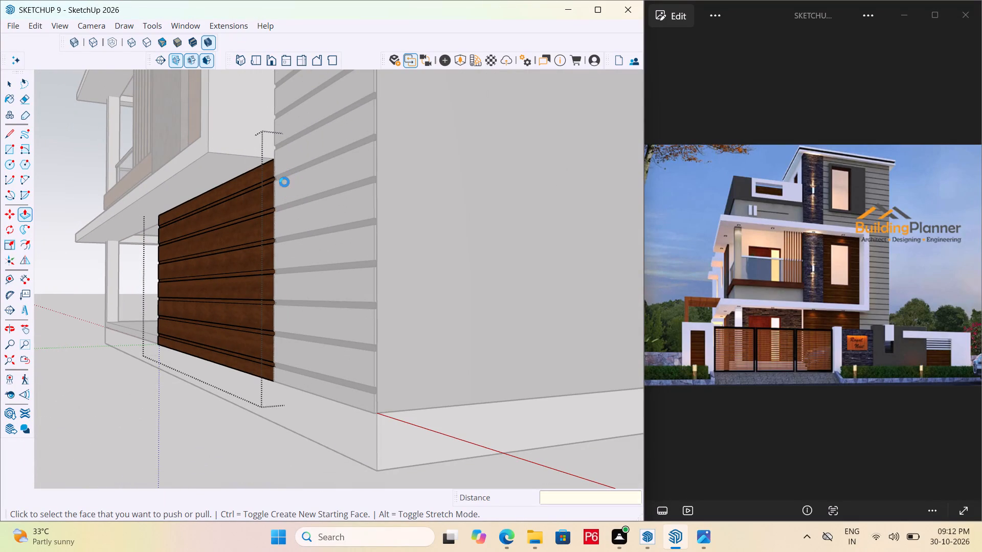
pyautogui.scroll(-3, 284, 182)
pyautogui.scroll(-11, 221, 253)
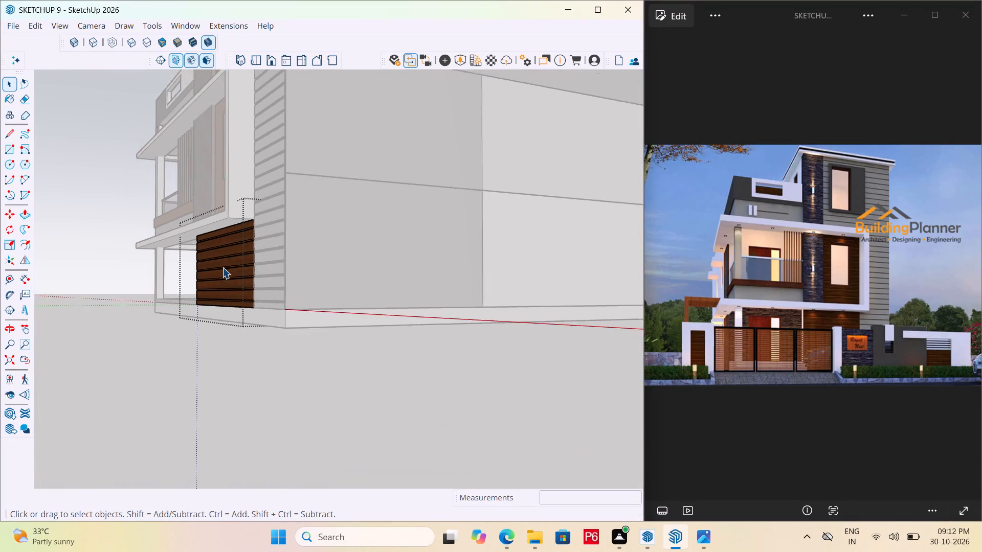
pyautogui.scroll(-3, 222, 267)
pyautogui.moveTo(192, 283); pyautogui.dragTo(694, 369, button='middle')
pyautogui.press('space')
pyautogui.click(474, 310)
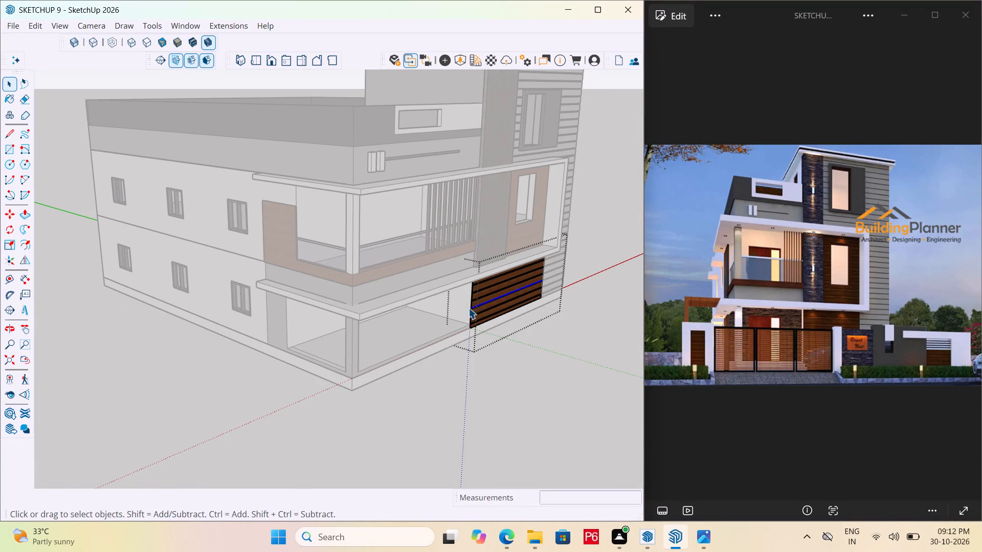
pyautogui.click(490, 363)
pyautogui.moveTo(511, 324); pyautogui.dragTo(356, 272, button='middle')
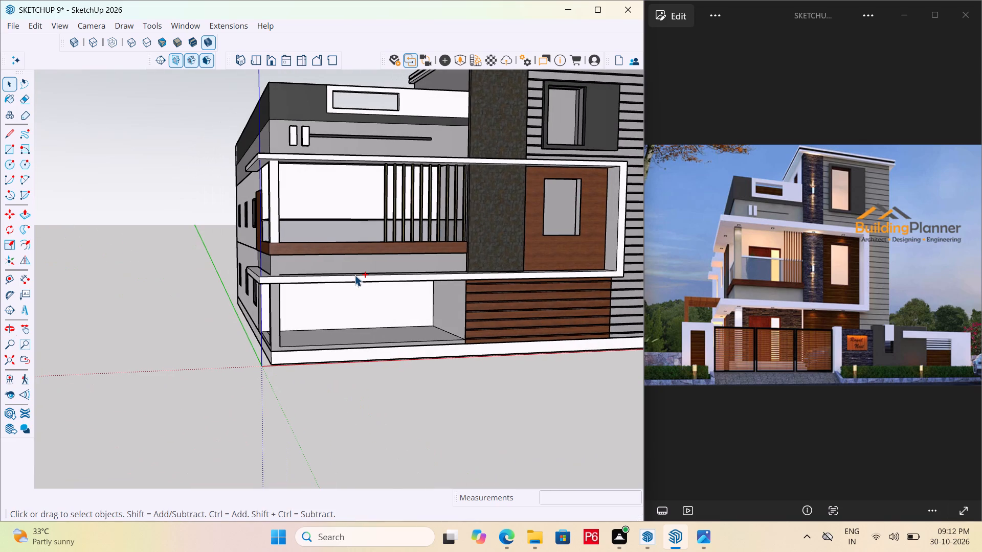
# Save the model.
pyautogui.hotkey('ctrl', 's')
pyautogui.hotkey('ctrl', 's')
pyautogui.hotkey('ctrl', 's')
pyautogui.hotkey('ctrl', 's')
pyautogui.hotkey('ctrl', 's')
pyautogui.hotkey('ctrl', 's')
pyautogui.hotkey('ctrl', 's')
# Examine the house's front elevation, balcony and ground-floor corner opening from several angles against the reference image.
pyautogui.scroll(-6, 374, 277)
pyautogui.moveTo(461, 292); pyautogui.dragTo(466, 295, button='middle')
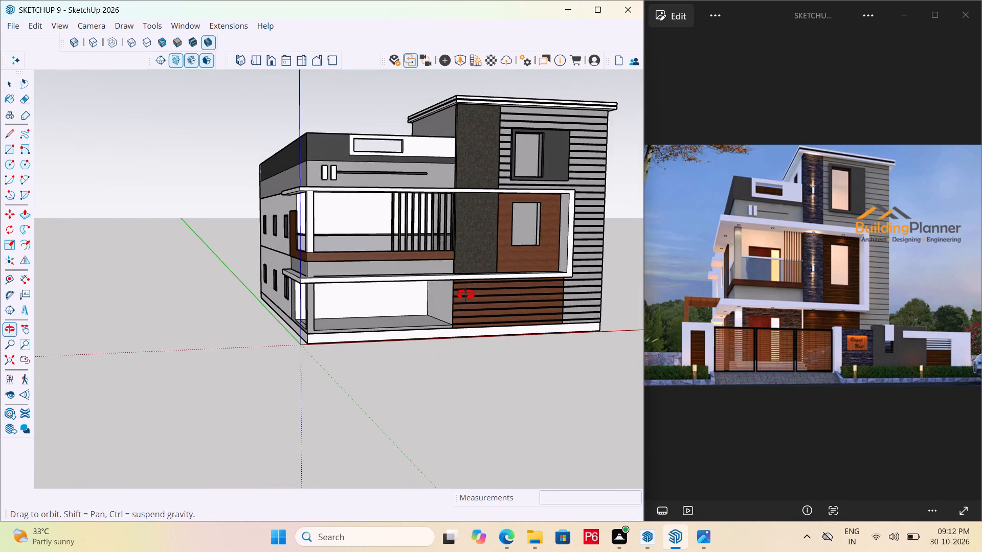
pyautogui.moveTo(466, 295); pyautogui.dragTo(459, 302, button='middle')
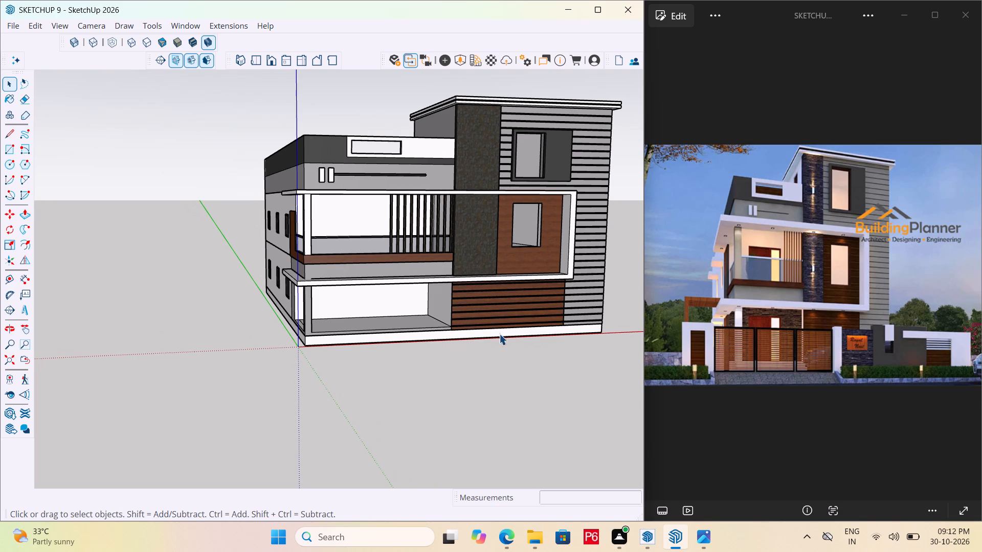
pyautogui.moveTo(419, 333); pyautogui.dragTo(389, 309, button='middle')
pyautogui.scroll(1, 309, 249)
pyautogui.moveTo(314, 252); pyautogui.dragTo(440, 298, button='middle')
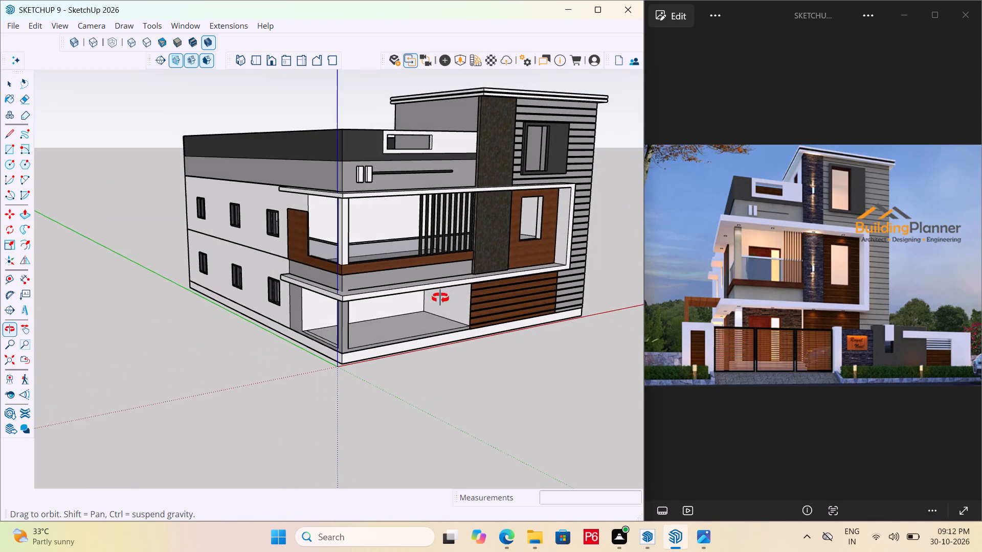
pyautogui.moveTo(440, 298); pyautogui.dragTo(430, 286, button='middle')
pyautogui.scroll(9, 367, 302)
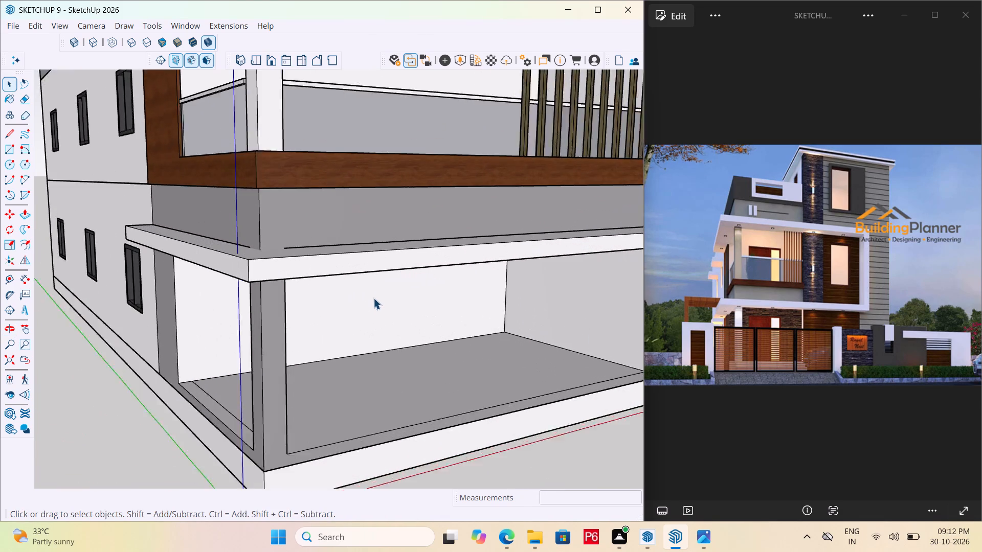
pyautogui.scroll(2, 373, 298)
pyautogui.moveTo(312, 264); pyautogui.dragTo(297, 309, button='middle')
pyautogui.scroll(-12, 389, 294)
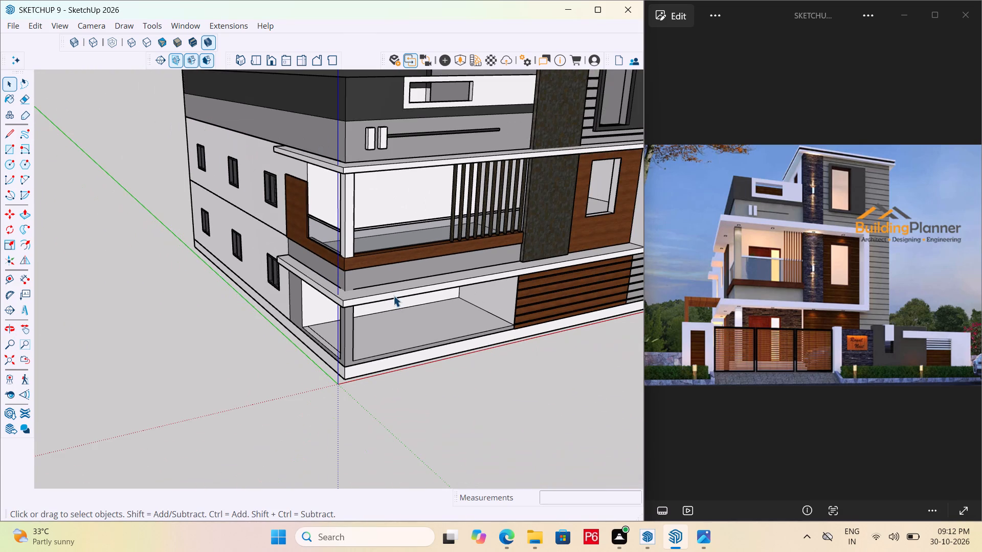
pyautogui.scroll(-6, 374, 302)
pyautogui.middleClick(359, 307)
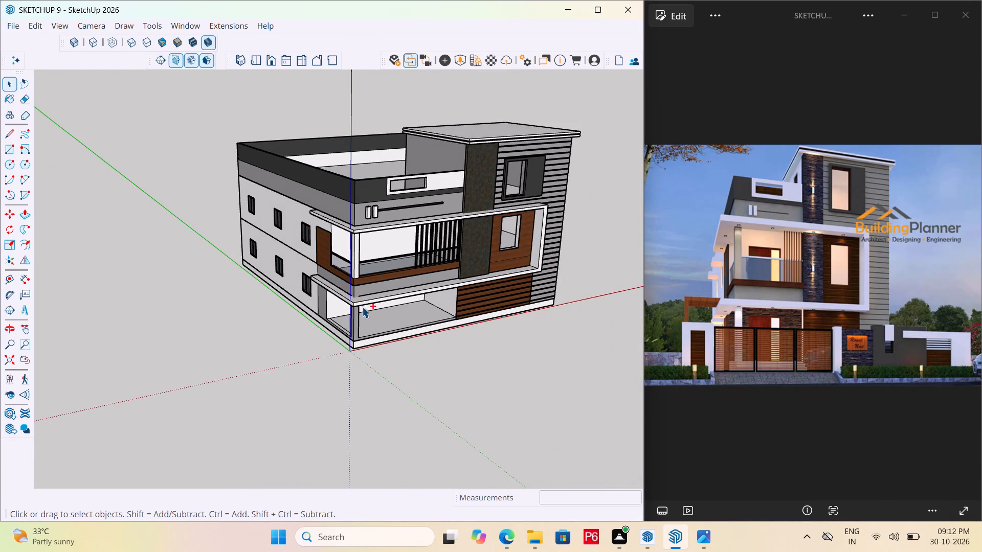
# Save the model again.
pyautogui.hotkey('ctrl', 's')
pyautogui.hotkey('ctrl', 's')
pyautogui.hotkey('ctrl', 's')
pyautogui.hotkey('ctrl', 's')
pyautogui.hotkey('ctrl', 's')
pyautogui.hotkey('ctrl', 's')
# Open the first-floor wall group for editing and select its white face on the tower side of the house.
pyautogui.scroll(-7, 362, 261)
pyautogui.moveTo(540, 257); pyautogui.dragTo(179, 222, button='middle')
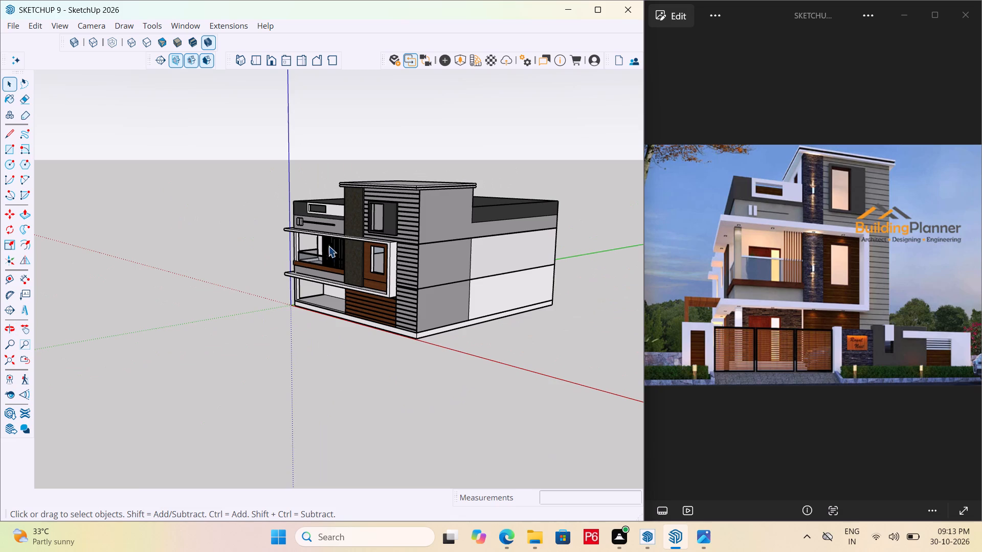
pyautogui.scroll(6, 578, 287)
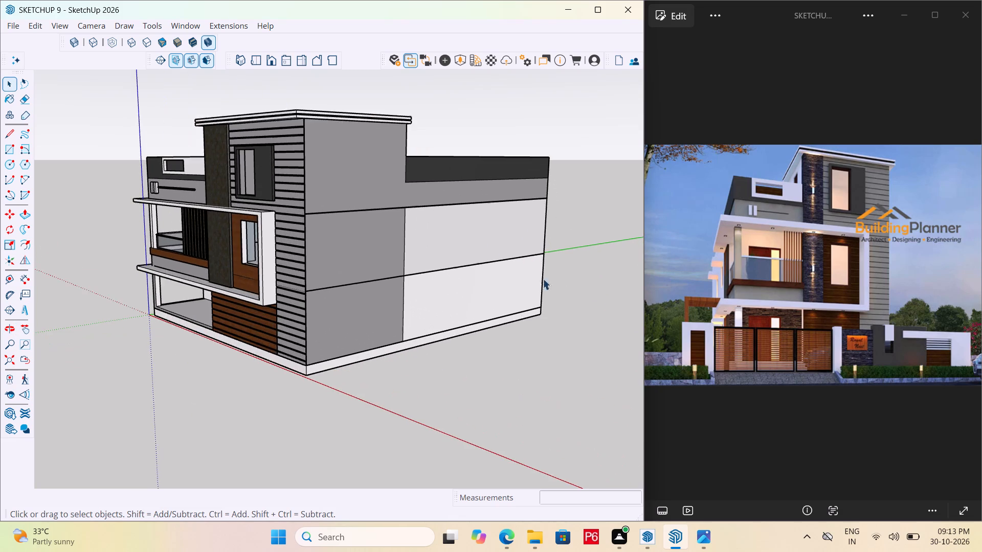
pyautogui.scroll(-5, 392, 275)
pyautogui.moveTo(537, 279); pyautogui.dragTo(486, 291, button='middle')
pyautogui.scroll(2, 510, 257)
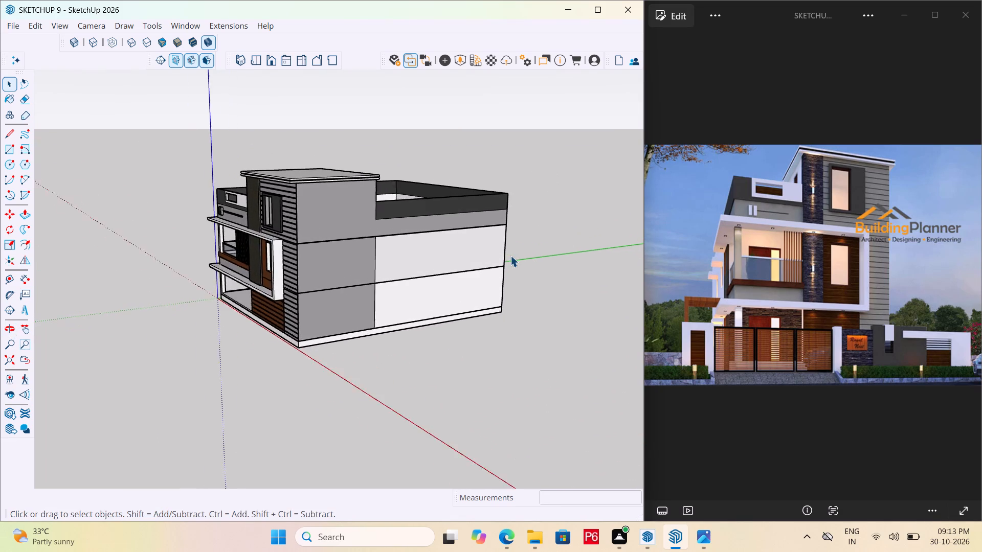
pyautogui.scroll(4, 510, 256)
pyautogui.scroll(4, 407, 226)
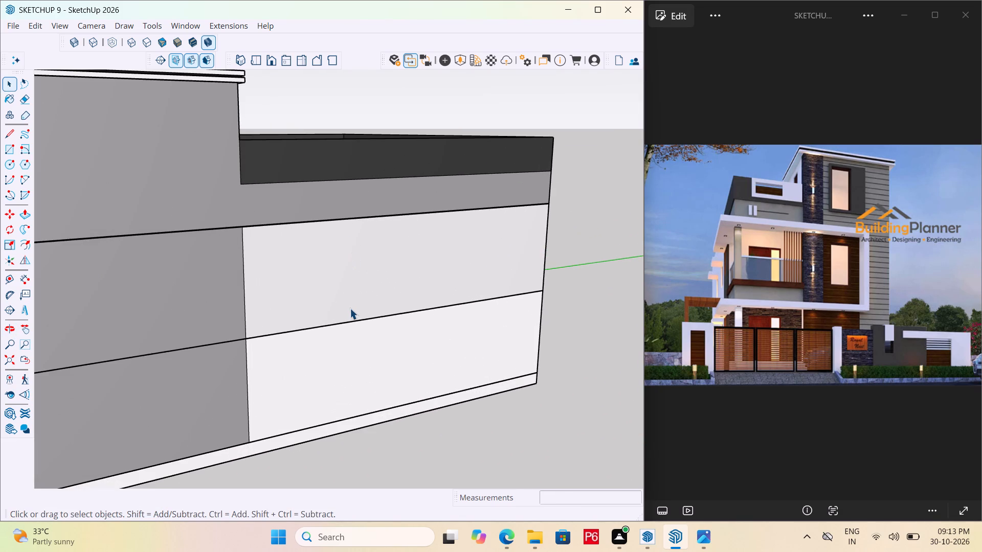
pyautogui.press('t')
pyautogui.press('space')
pyautogui.doubleClick(352, 269)
pyautogui.click(340, 250)
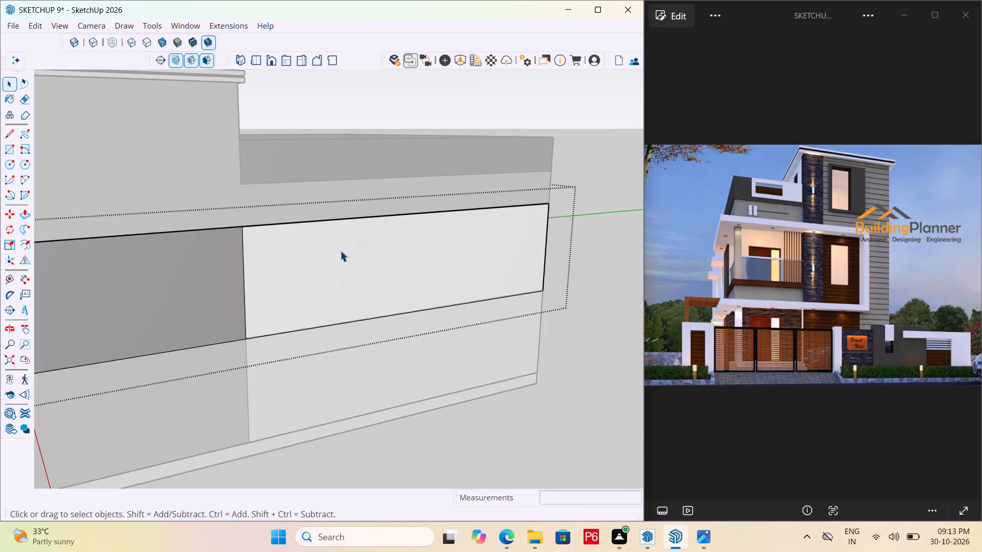
# Place horizontal guides on the white first-floor wall face, 3' below its top edge and 3' above its bottom edge.
pyautogui.press('t')
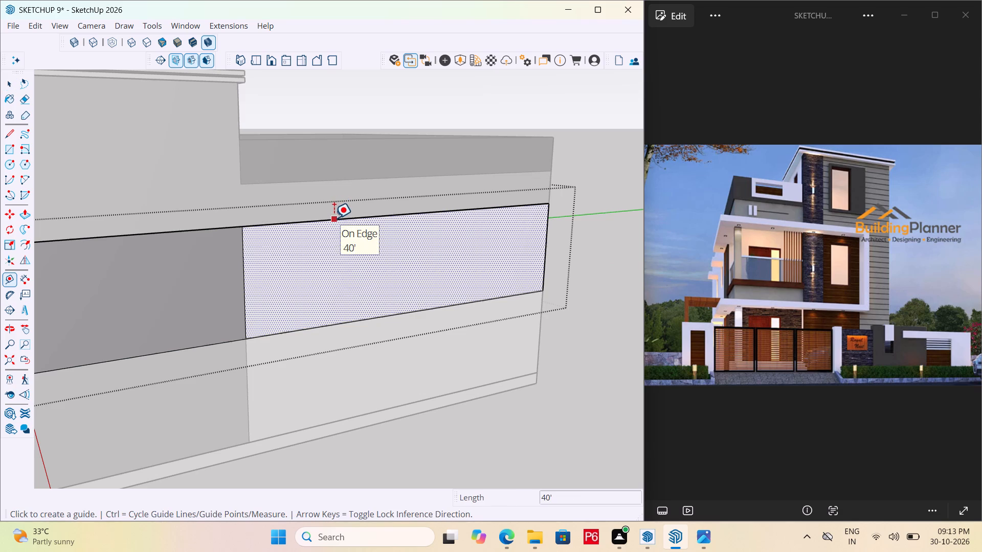
pyautogui.click(334, 218)
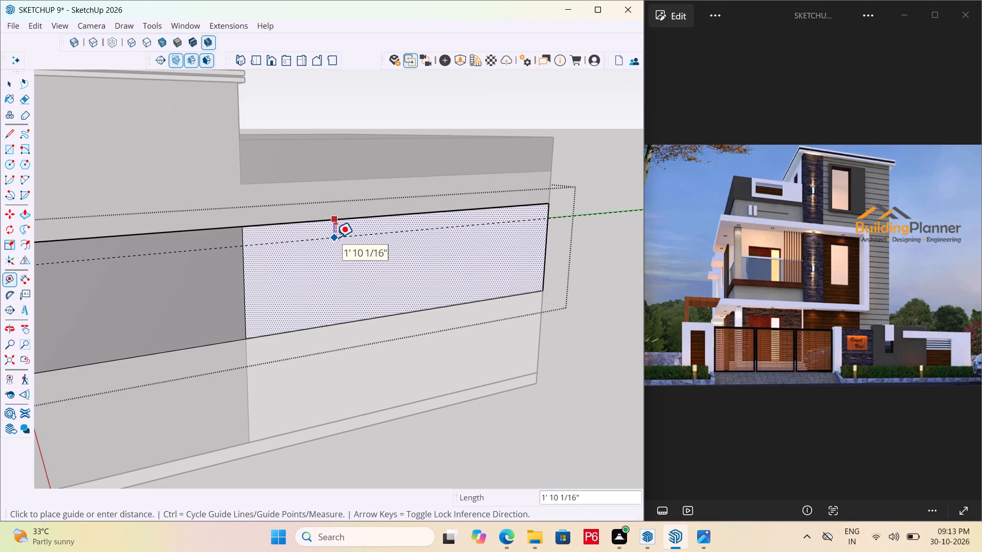
pyautogui.write("3'")
pyautogui.press('Return')
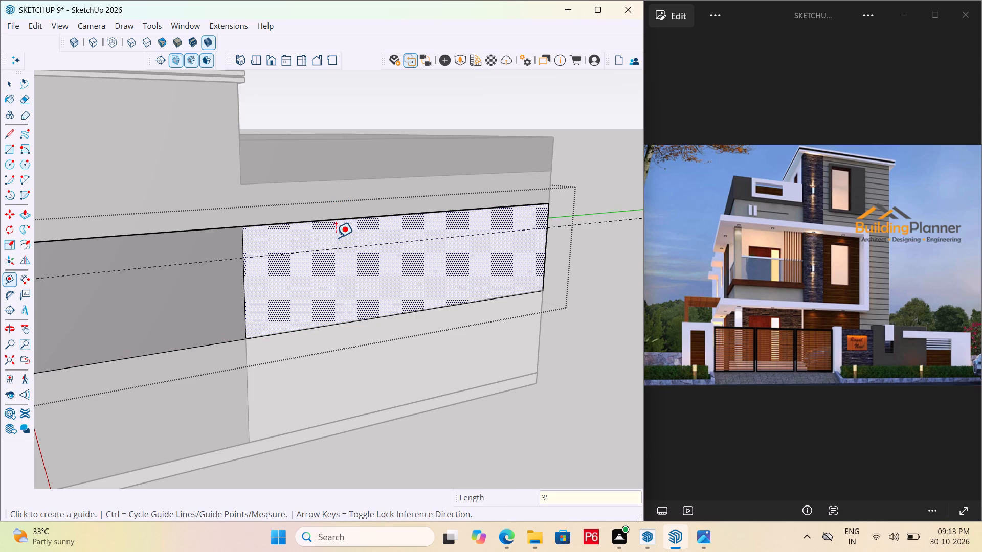
pyautogui.click(368, 320)
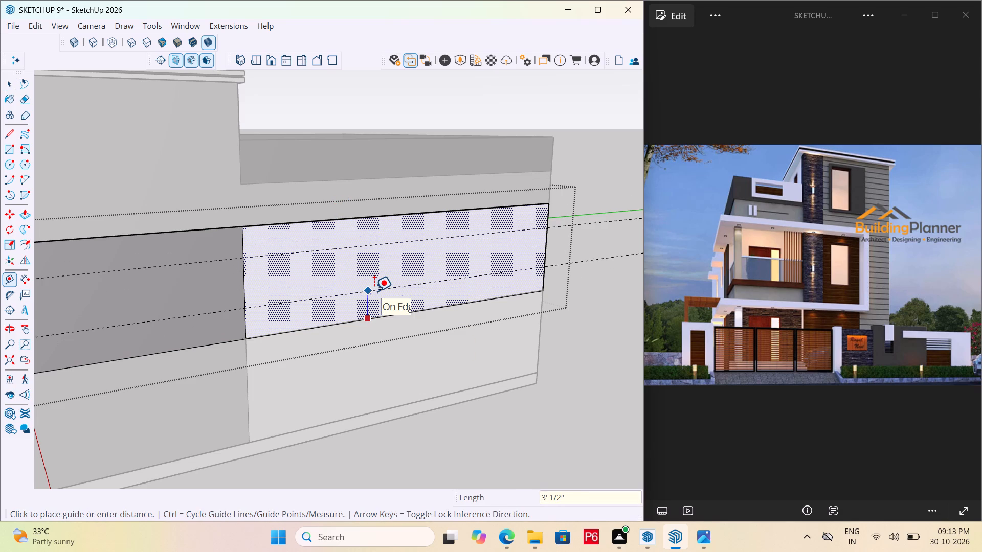
pyautogui.write("3'")
pyautogui.press('Return')
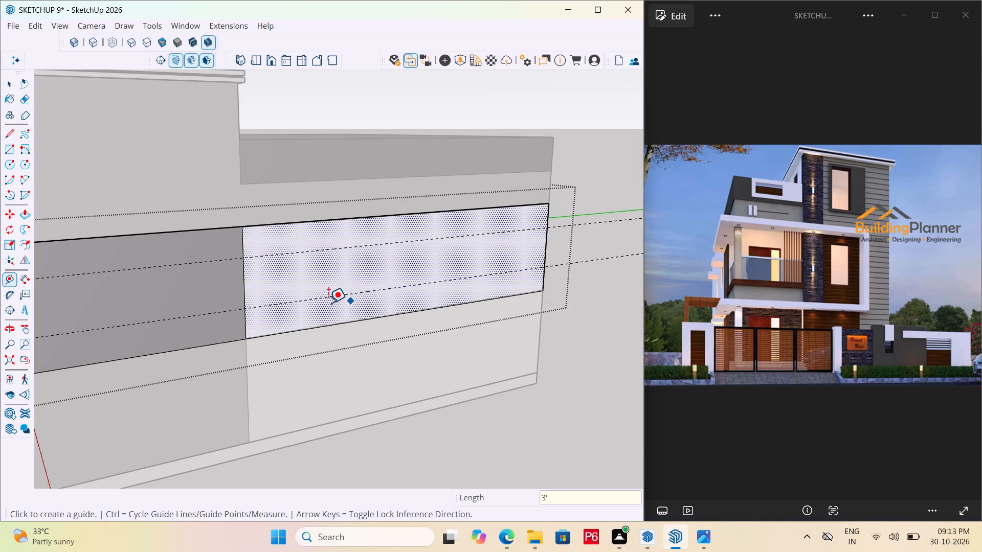
# Place a vertical guide about 4' 6 9/16" from the edge where the white wall face meets the grey one.
pyautogui.click(242, 277)
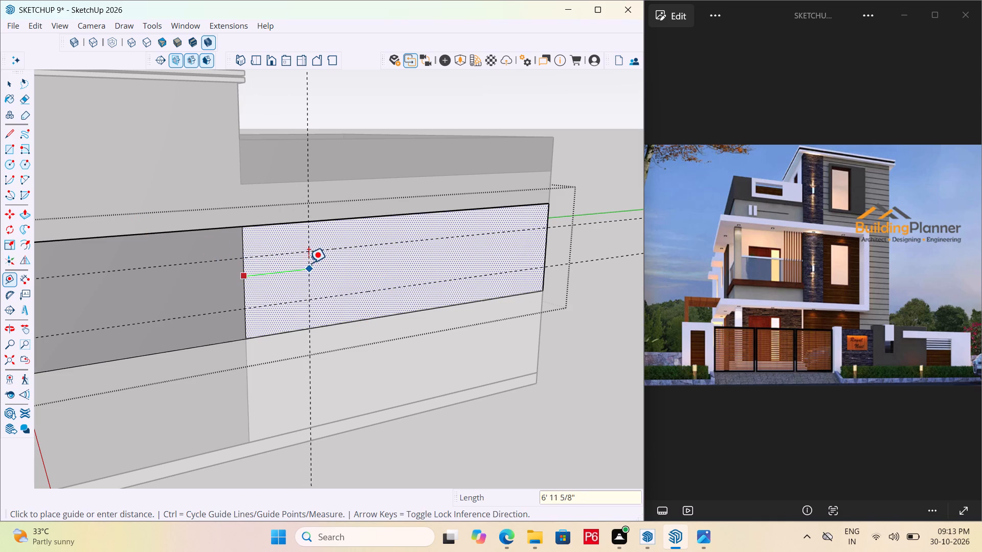
pyautogui.click(286, 265)
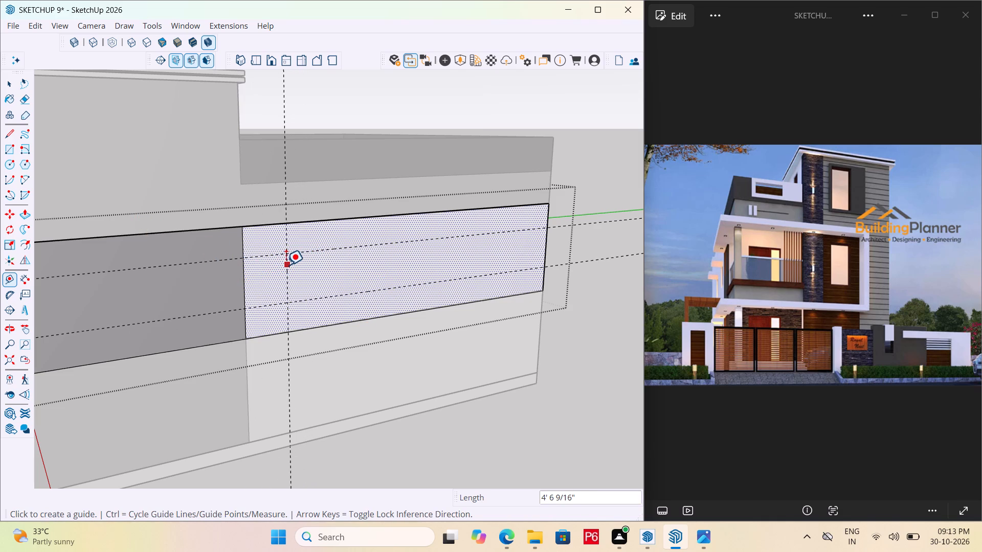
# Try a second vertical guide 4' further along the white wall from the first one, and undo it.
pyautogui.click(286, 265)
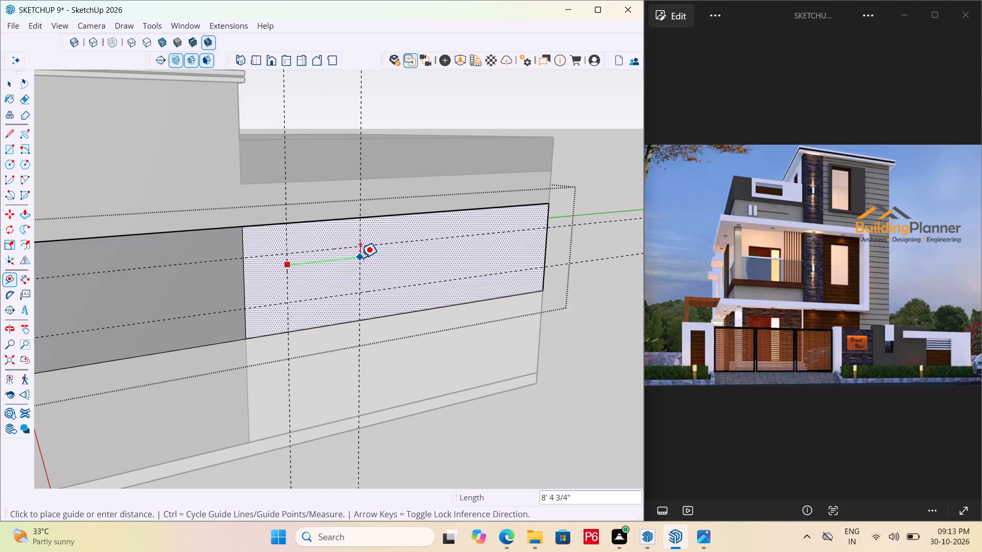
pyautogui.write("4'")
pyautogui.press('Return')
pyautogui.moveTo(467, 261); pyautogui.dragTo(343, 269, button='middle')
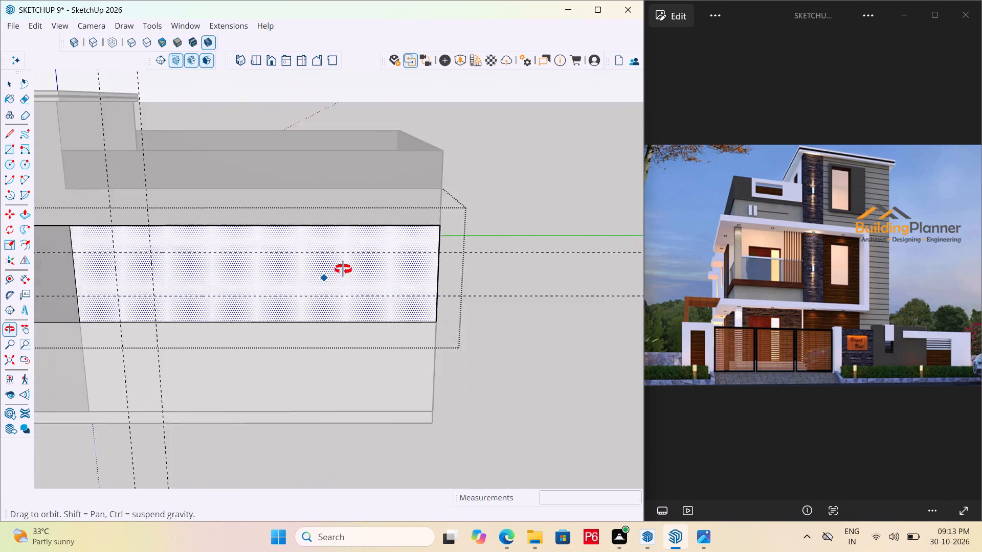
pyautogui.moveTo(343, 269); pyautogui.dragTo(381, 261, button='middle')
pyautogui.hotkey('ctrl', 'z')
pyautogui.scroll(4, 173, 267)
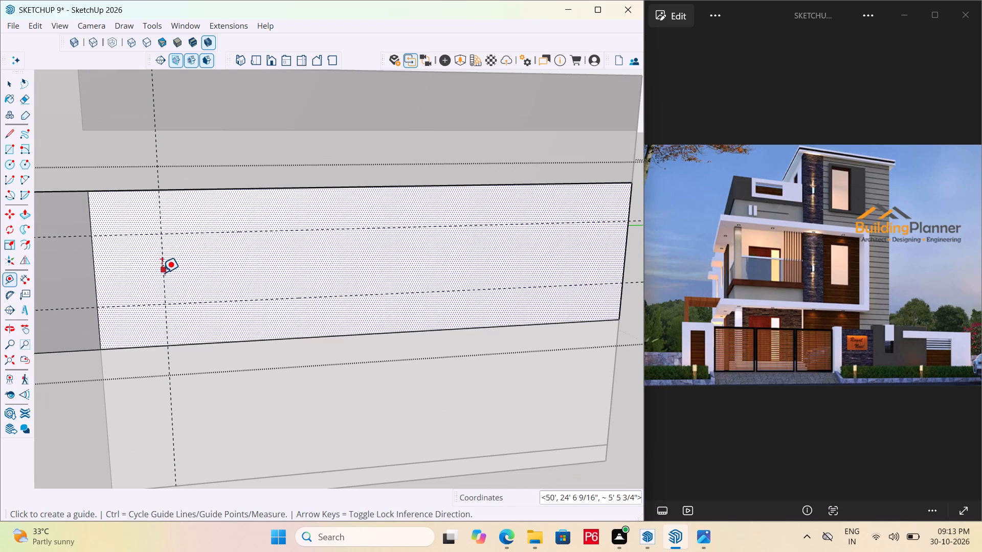
# Place a vertical guide 4' along the white wall from the first vertical guide, away from the grey wall.
pyautogui.moveTo(163, 277); pyautogui.dragTo(171, 275)
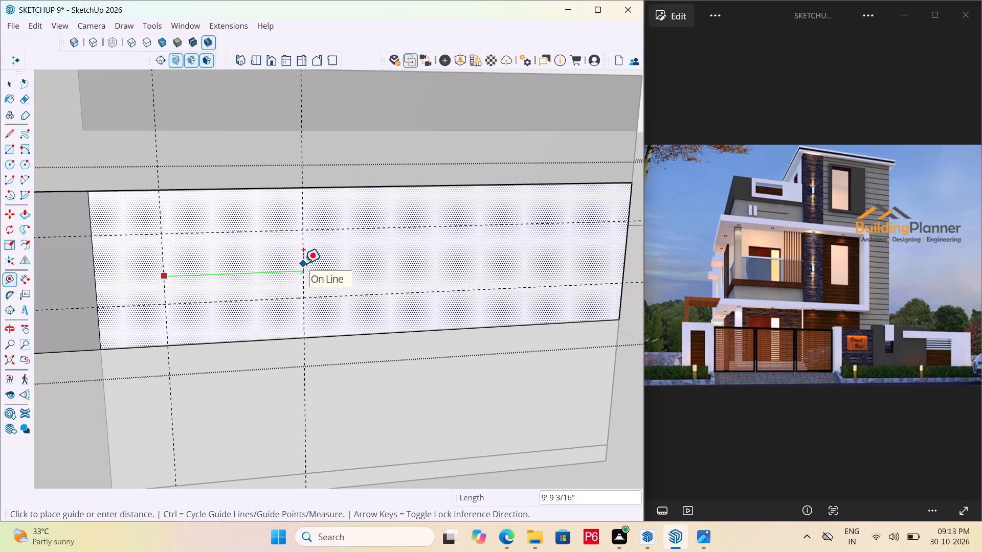
pyautogui.write("4'")
pyautogui.press('Return')
# Place a vertical guide about 21' 11 15/16" from the white wall's far edge and another 4' closer to that edge.
pyautogui.scroll(-4, 382, 253)
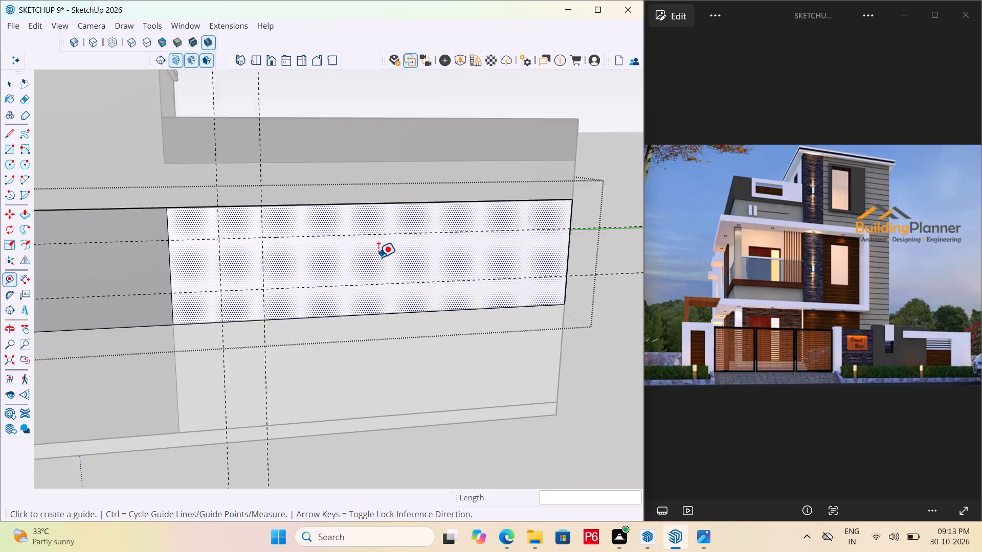
pyautogui.scroll(-2, 378, 258)
pyautogui.moveTo(134, 266); pyautogui.dragTo(876, 301, button='middle')
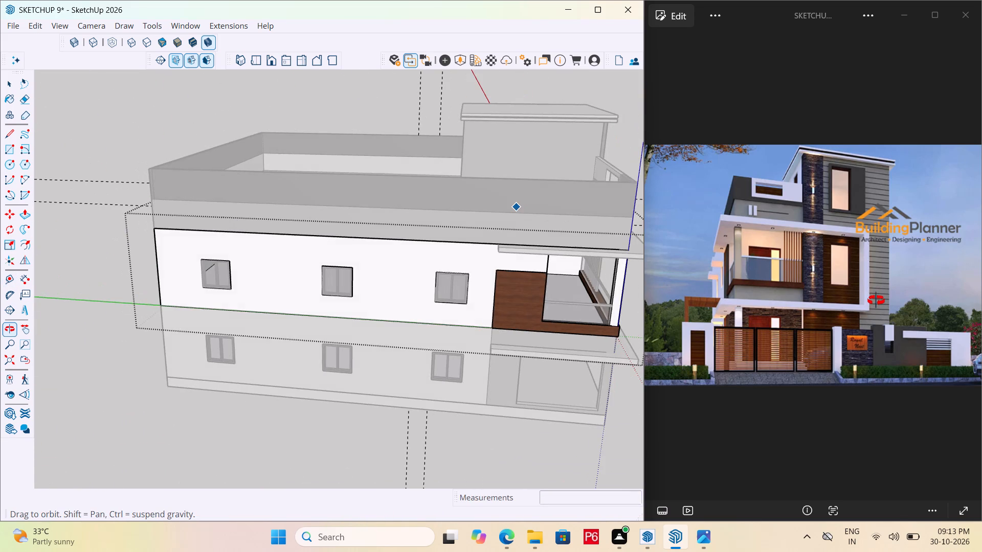
pyautogui.moveTo(876, 301); pyautogui.dragTo(71, 301, button='middle')
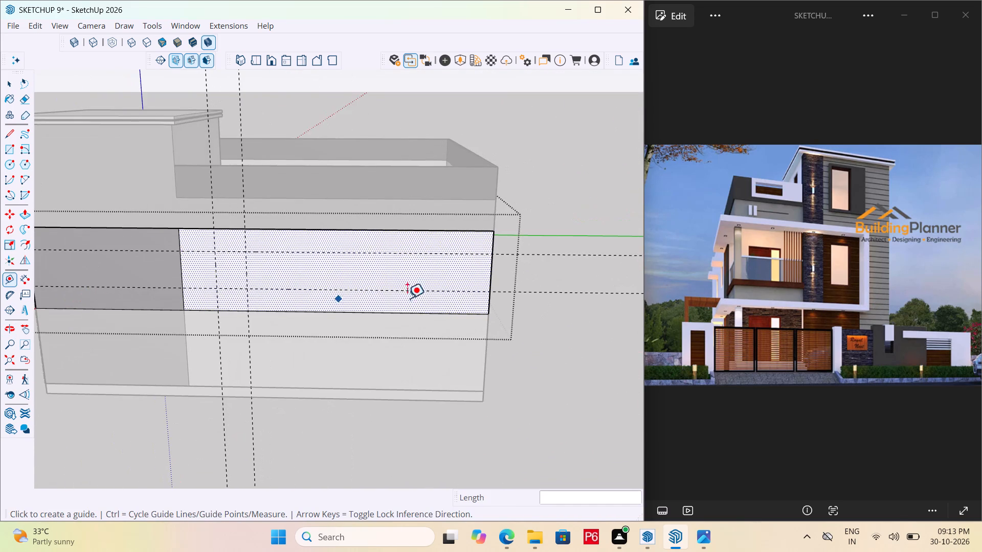
pyautogui.scroll(3, 444, 295)
pyautogui.click(509, 260)
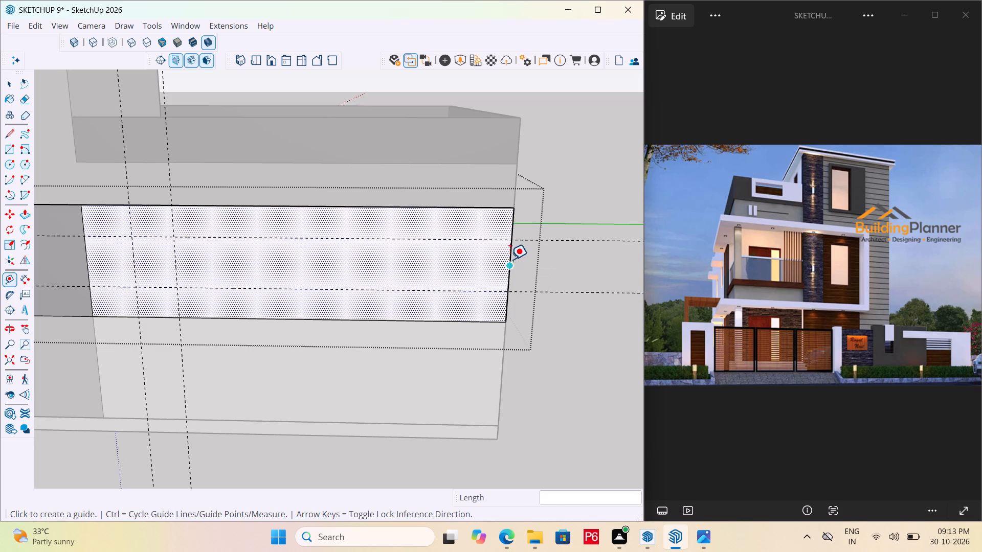
pyautogui.click(275, 263)
pyautogui.click(273, 251)
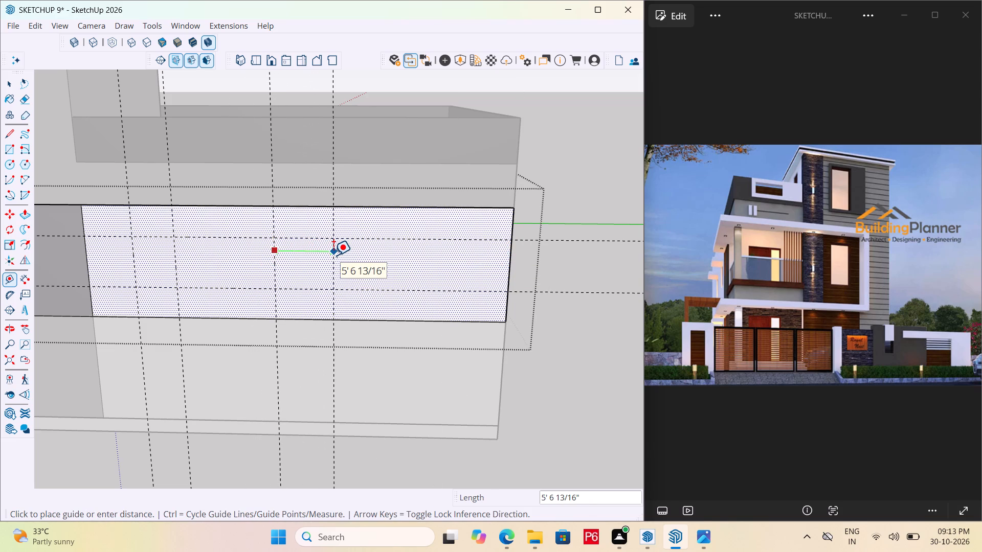
pyautogui.write("4'")
pyautogui.press('Return')
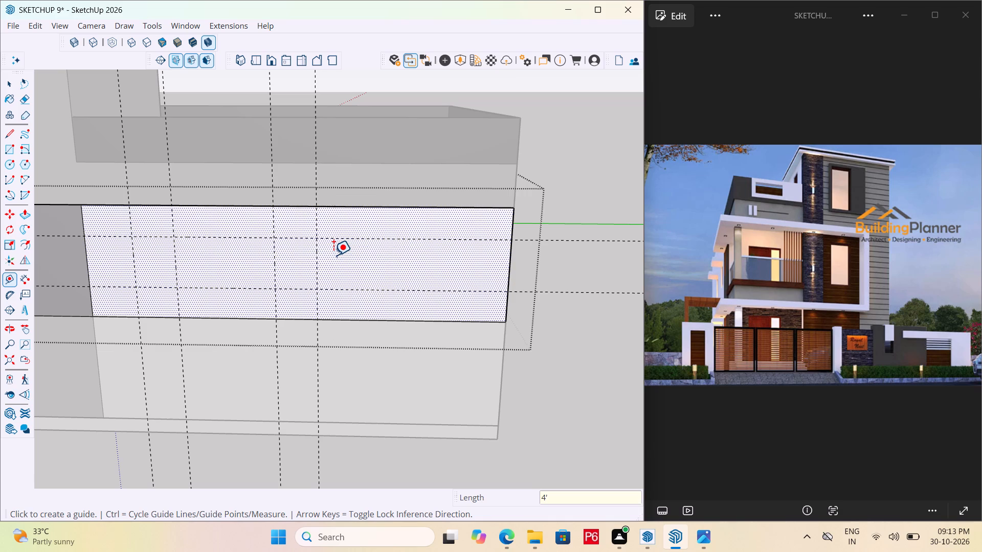
# Place a vertical guide about 9' 4 1/2" beyond the last one towards the wall's far edge, and another 4' beyond it.
pyautogui.click(316, 247)
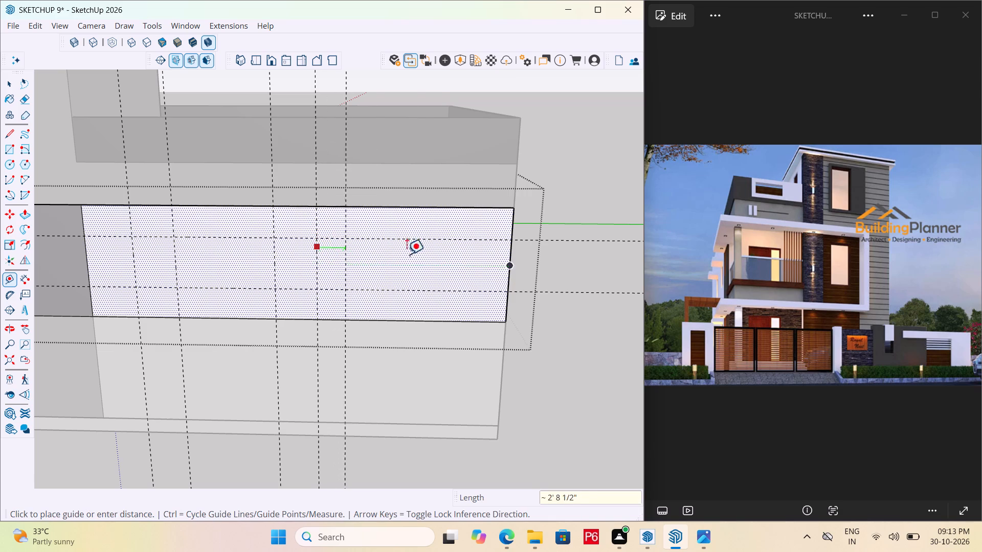
pyautogui.click(417, 252)
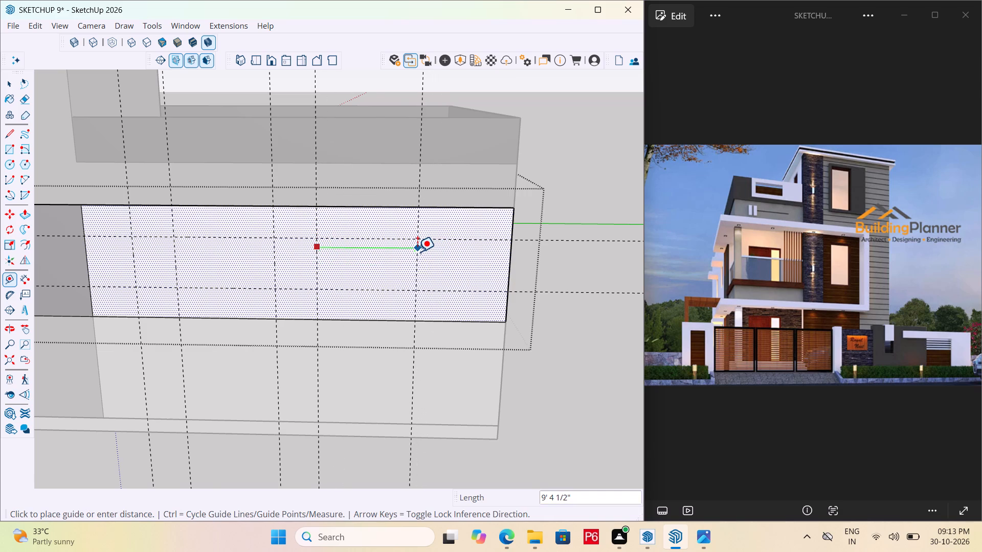
pyautogui.click(414, 253)
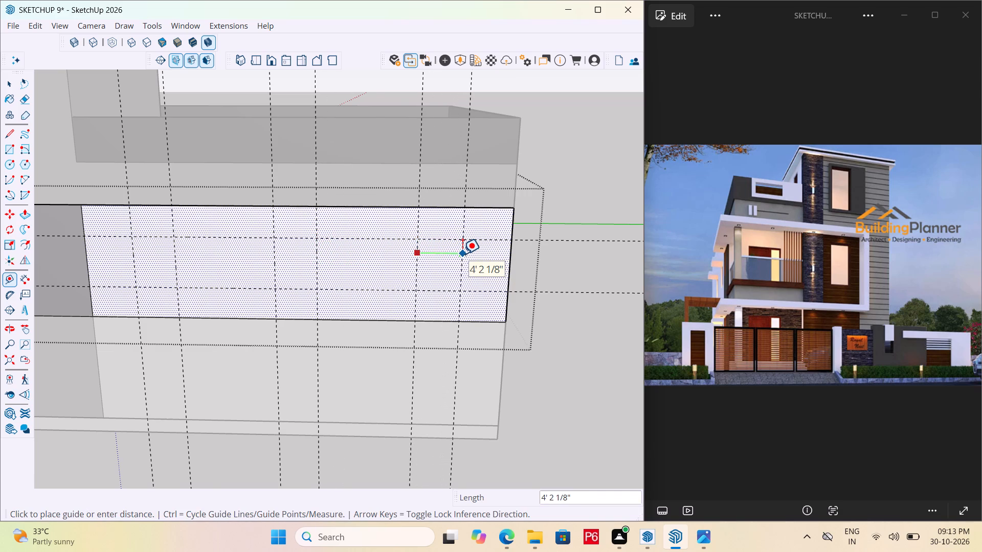
pyautogui.write("4'")
pyautogui.press('Return')
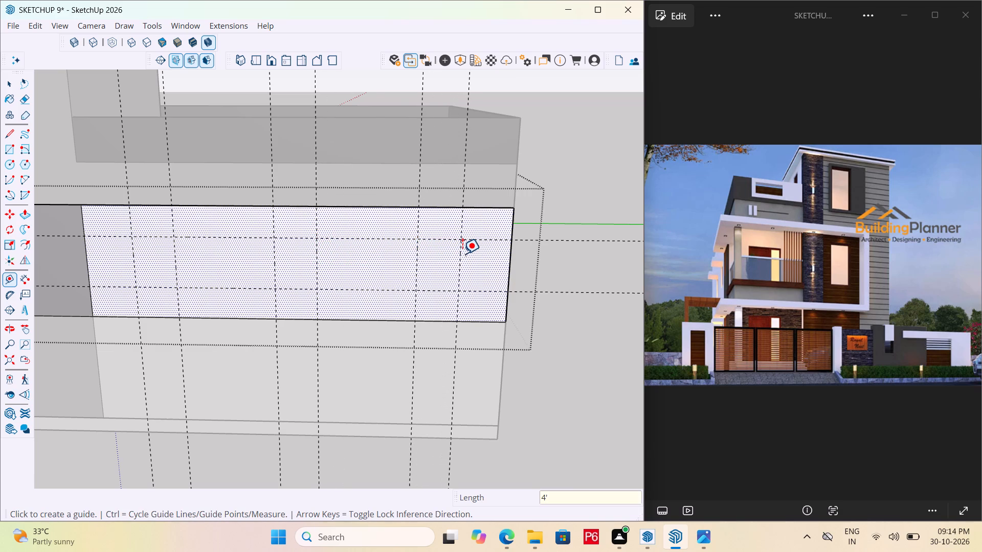
# Draw three window rectangles on the white first-floor wall, each filling one 4' pair of vertical guides between the horizontal guides.
pyautogui.press('r')
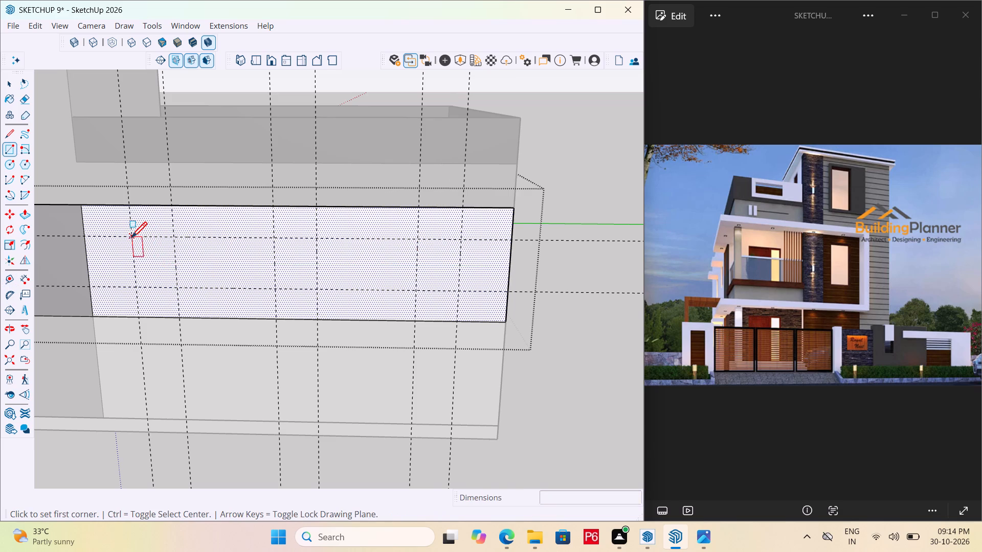
pyautogui.click(131, 239)
pyautogui.click(176, 287)
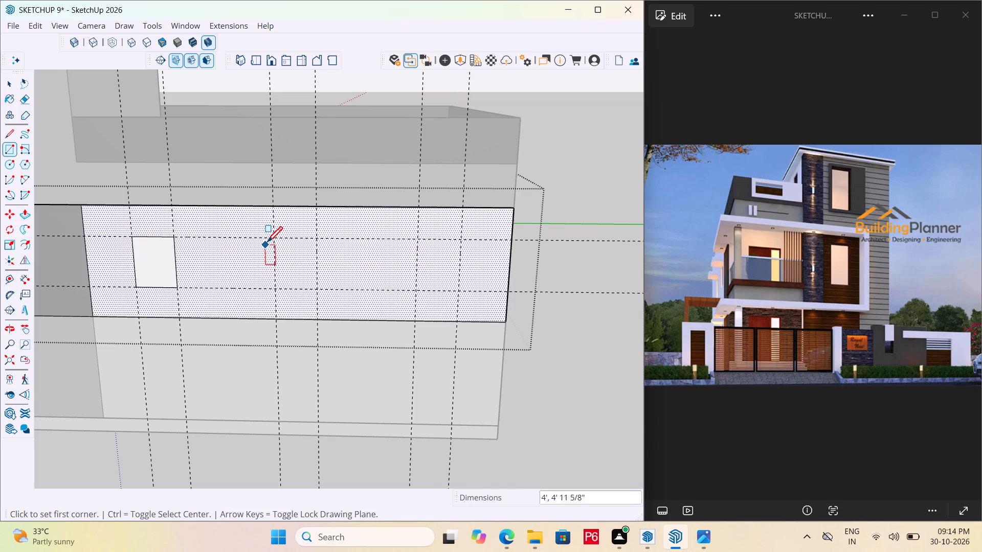
pyautogui.moveTo(273, 239); pyautogui.dragTo(282, 242)
pyautogui.click(320, 290)
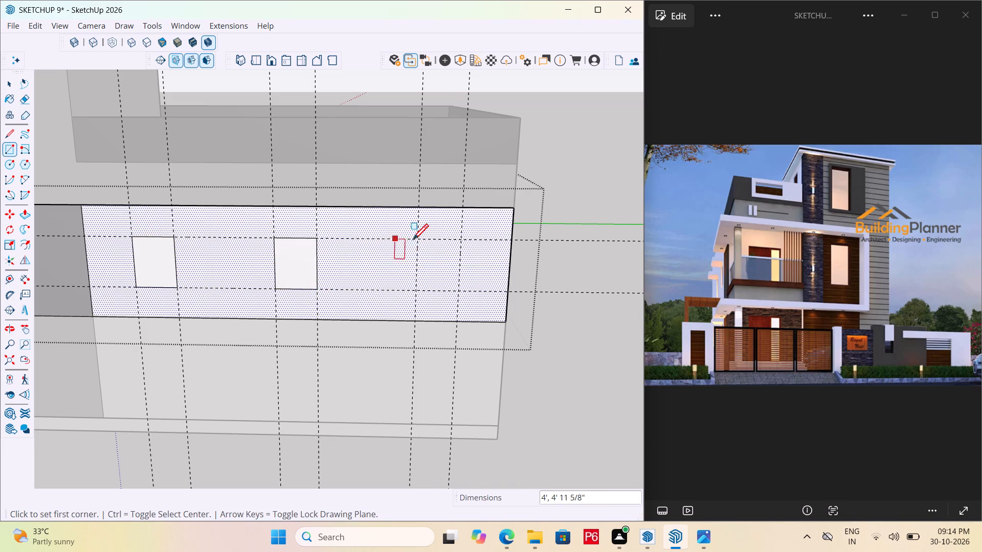
pyautogui.moveTo(415, 242); pyautogui.dragTo(423, 250)
pyautogui.click(457, 293)
# Save the model.
pyautogui.scroll(-4, 427, 251)
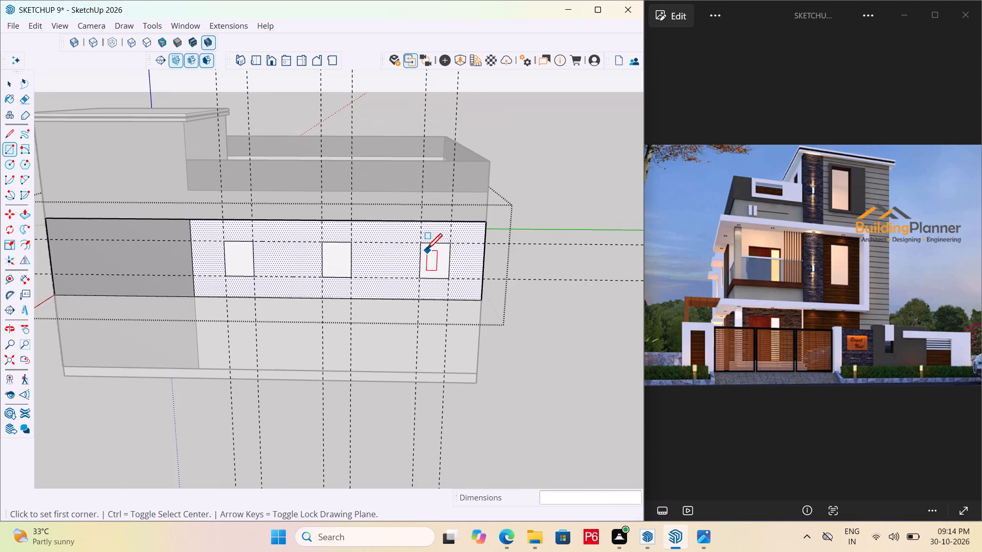
pyautogui.hotkey('ctrl', 's')
pyautogui.hotkey('ctrl', 's')
pyautogui.hotkey('ctrl', 's')
pyautogui.hotkey('ctrl', 's')
pyautogui.hotkey('ctrl', 's')
# Erase the vertical and horizontal guides around the three window rectangles on the first-floor wall.
pyautogui.press('e')
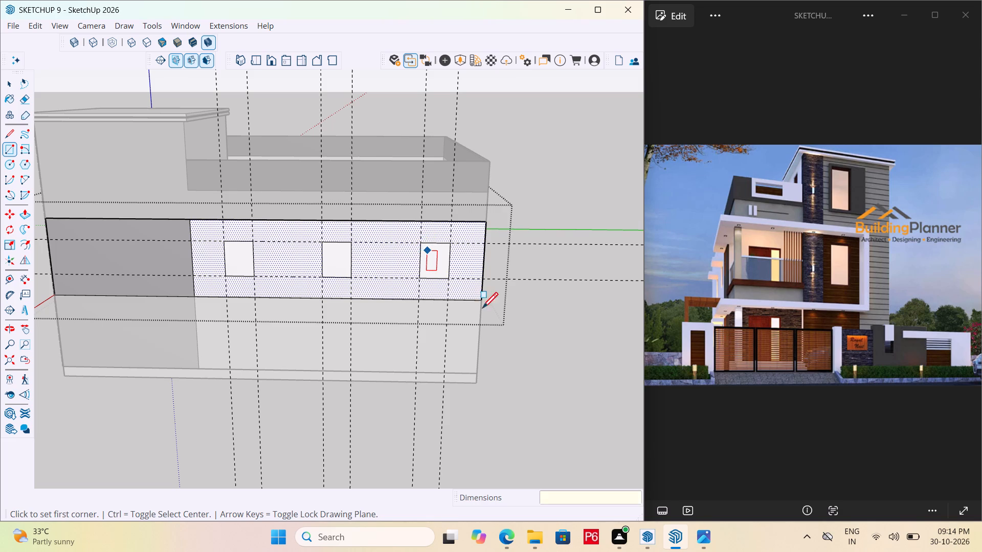
pyautogui.moveTo(491, 400); pyautogui.dragTo(194, 413)
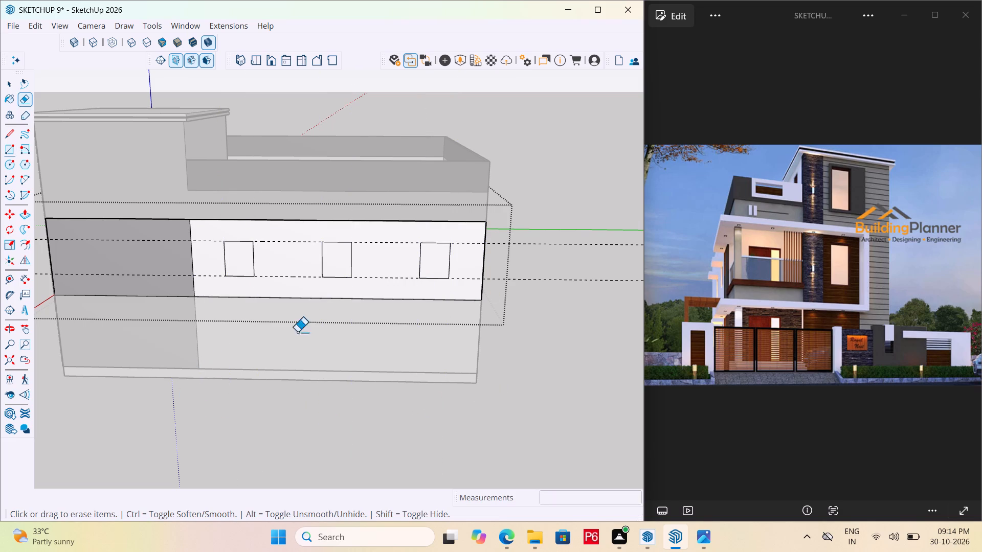
pyautogui.moveTo(547, 234); pyautogui.dragTo(547, 283)
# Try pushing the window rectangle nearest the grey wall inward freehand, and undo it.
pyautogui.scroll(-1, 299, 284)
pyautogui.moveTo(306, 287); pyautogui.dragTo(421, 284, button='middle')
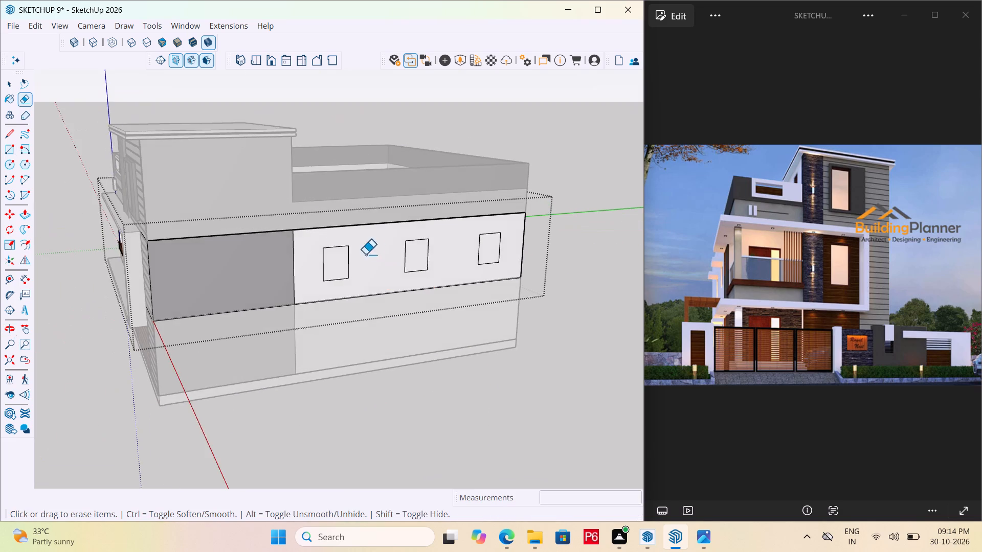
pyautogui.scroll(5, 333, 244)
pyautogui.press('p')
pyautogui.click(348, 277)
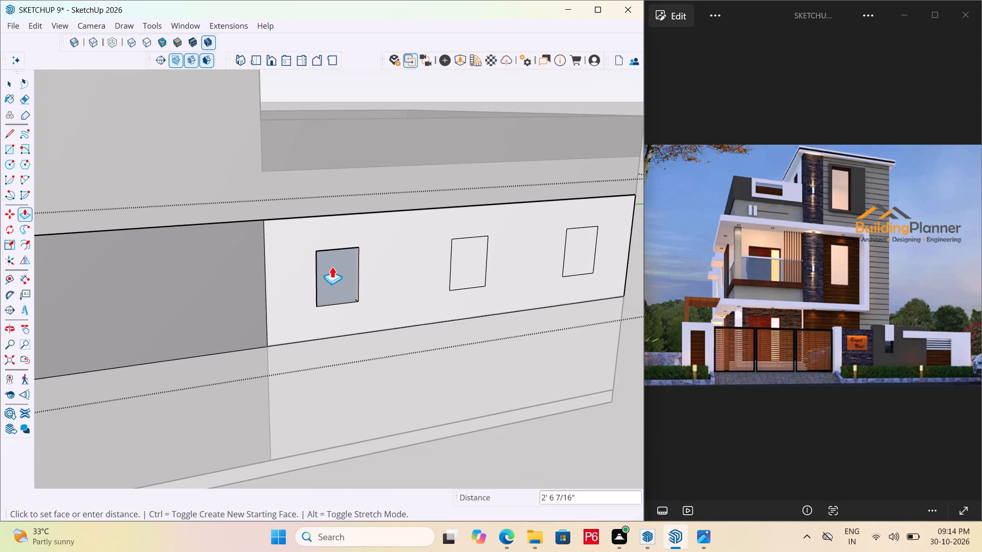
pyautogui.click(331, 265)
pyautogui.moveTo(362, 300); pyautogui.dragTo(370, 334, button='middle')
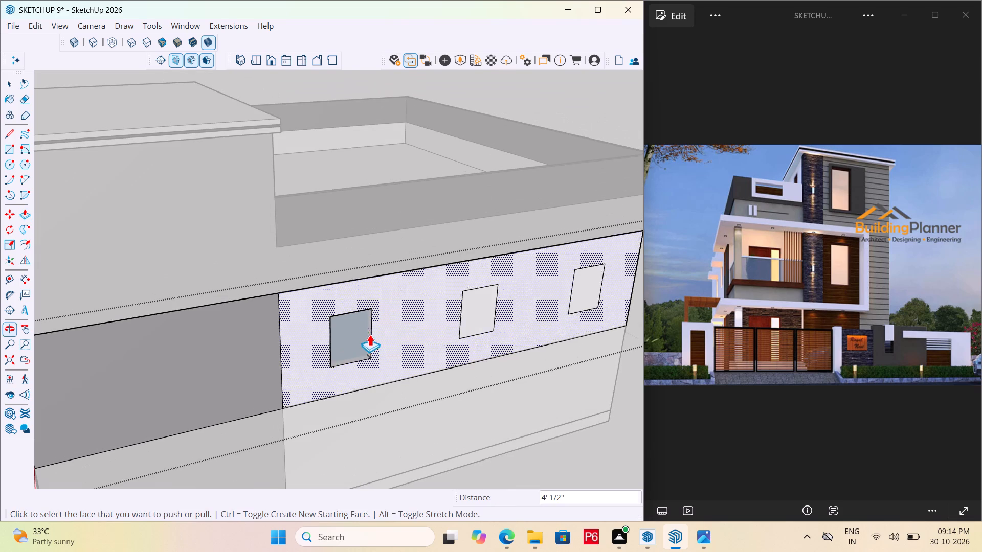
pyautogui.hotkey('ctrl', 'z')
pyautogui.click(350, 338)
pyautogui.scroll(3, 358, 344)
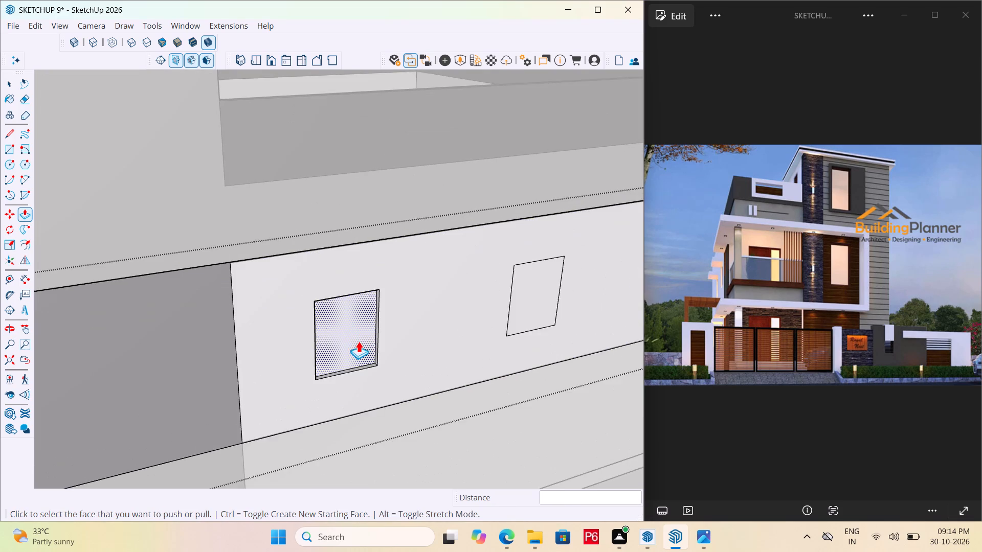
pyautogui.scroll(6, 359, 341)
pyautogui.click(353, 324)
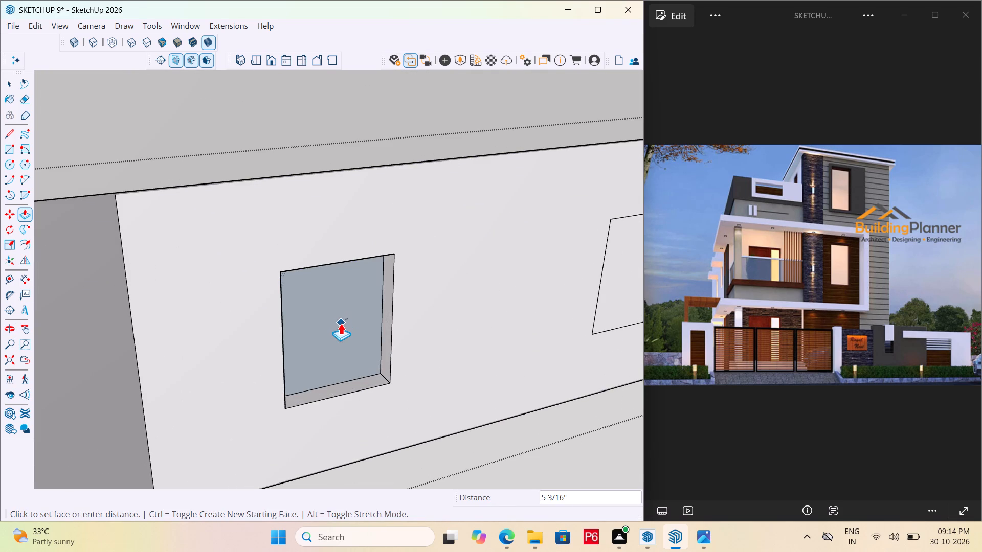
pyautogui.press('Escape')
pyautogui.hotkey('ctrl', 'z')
# Push all three window rectangles on the white first-floor wall inward by 9" to cut the openings.
pyautogui.click(356, 345)
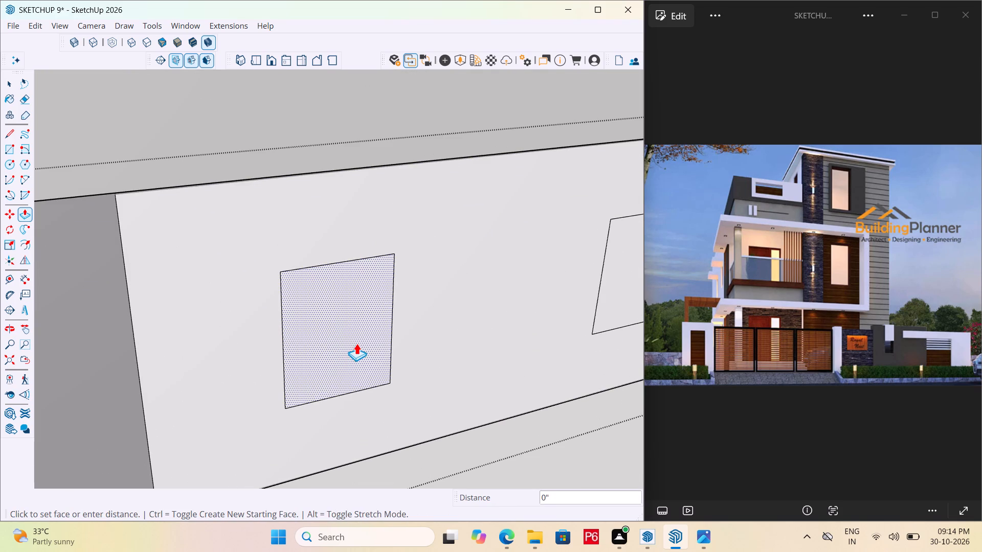
pyautogui.write('9"')
pyautogui.press('Return')
pyautogui.scroll(-5, 220, 316)
pyautogui.moveTo(296, 308); pyautogui.dragTo(191, 236, button='middle')
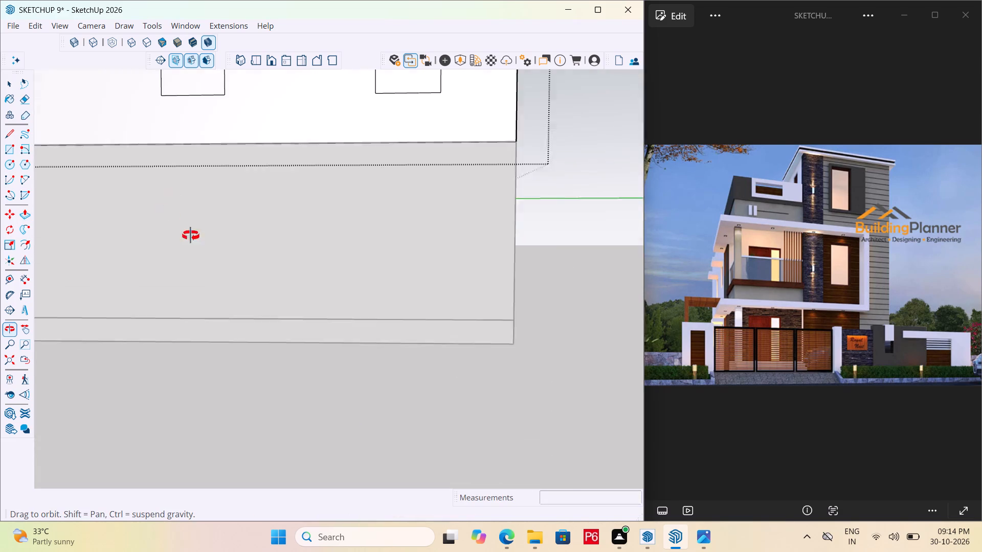
pyautogui.moveTo(191, 236); pyautogui.dragTo(274, 317, button='middle')
pyautogui.doubleClick(435, 315)
pyautogui.scroll(-2, 154, 254)
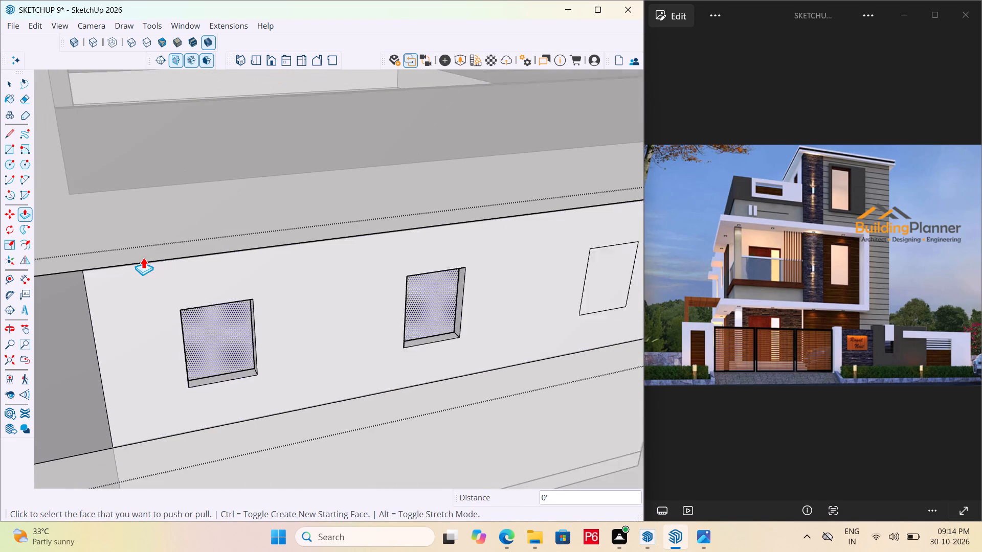
pyautogui.scroll(-2, 143, 257)
pyautogui.doubleClick(530, 282)
pyautogui.scroll(-4, 537, 282)
# Save the model with the three new window openings.
pyautogui.hotkey('ctrl', 's')
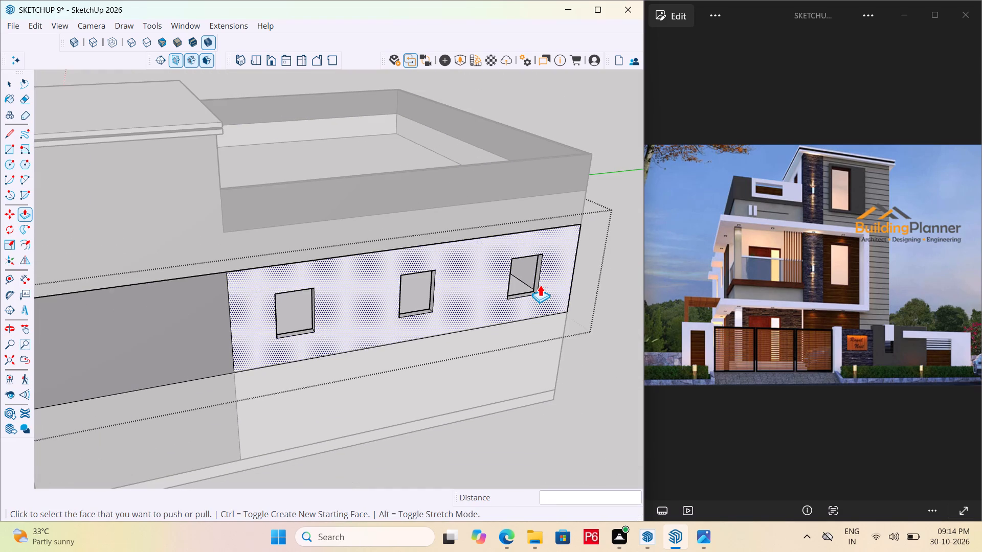
pyautogui.hotkey('ctrl', 's')
pyautogui.hotkey('ctrl', 's')
pyautogui.hotkey('ctrl', 's')
pyautogui.hotkey('ctrl', 's')
pyautogui.hotkey('ctrl', 's')
pyautogui.hotkey('ctrl', 's')
pyautogui.hotkey('ctrl', 's')
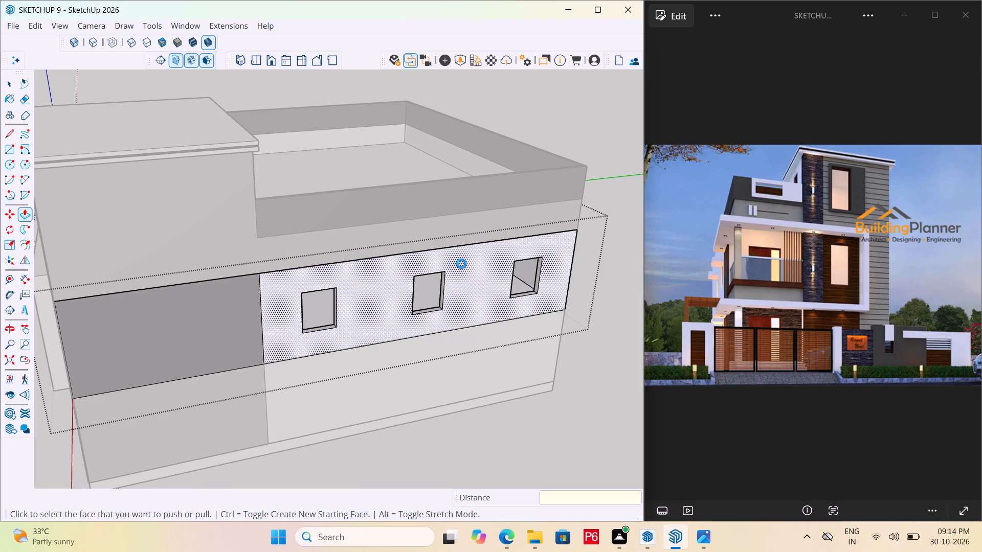
# Go round to the opposite side wall with the finished windows and close the first-floor wall group.
pyautogui.scroll(-4, 455, 264)
pyautogui.press('space')
pyautogui.scroll(-5, 422, 227)
pyautogui.moveTo(503, 243); pyautogui.dragTo(283, 205, button='middle')
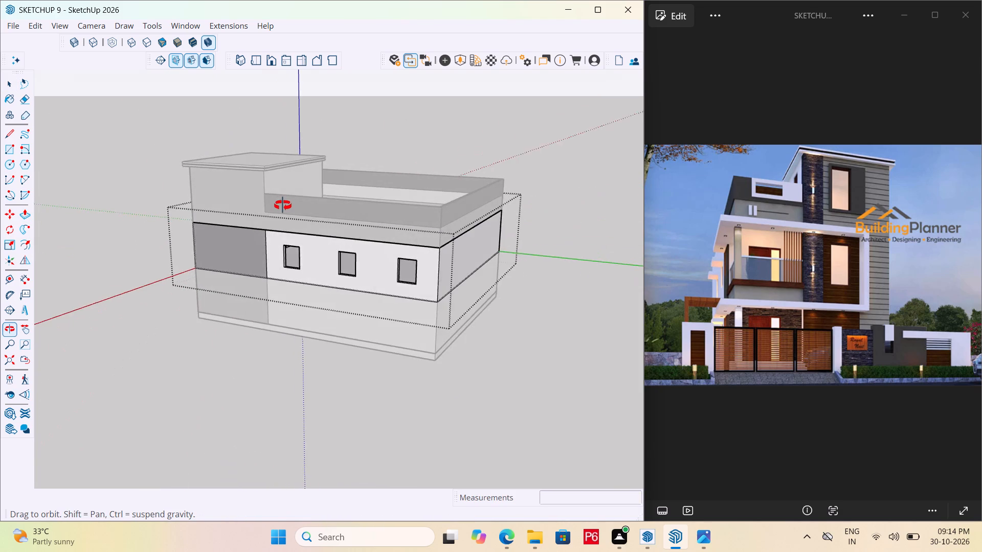
pyautogui.moveTo(283, 205); pyautogui.dragTo(436, 212, button='middle')
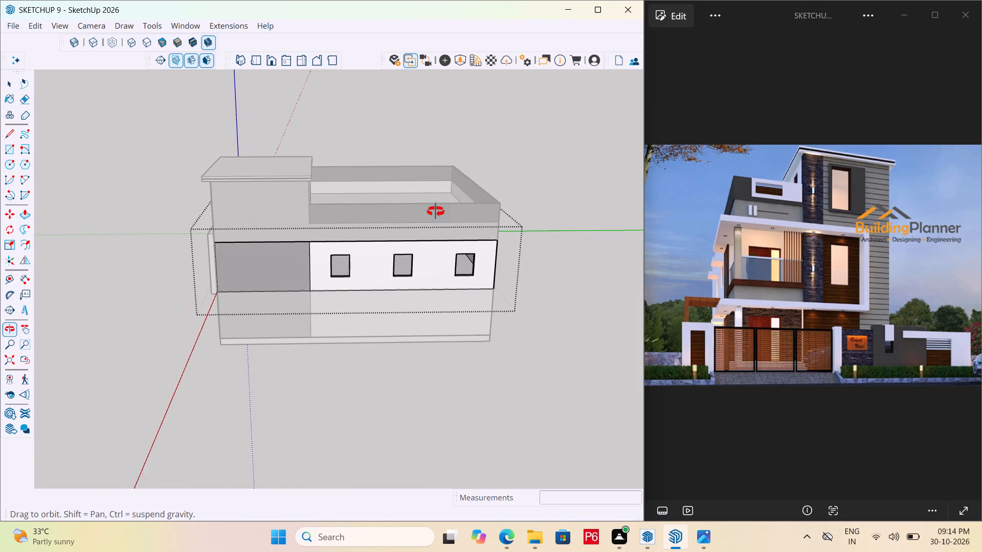
pyautogui.moveTo(436, 212); pyautogui.dragTo(638, 214, button='middle')
pyautogui.moveTo(84, 257); pyautogui.dragTo(648, 273, button='middle')
pyautogui.scroll(1, 325, 269)
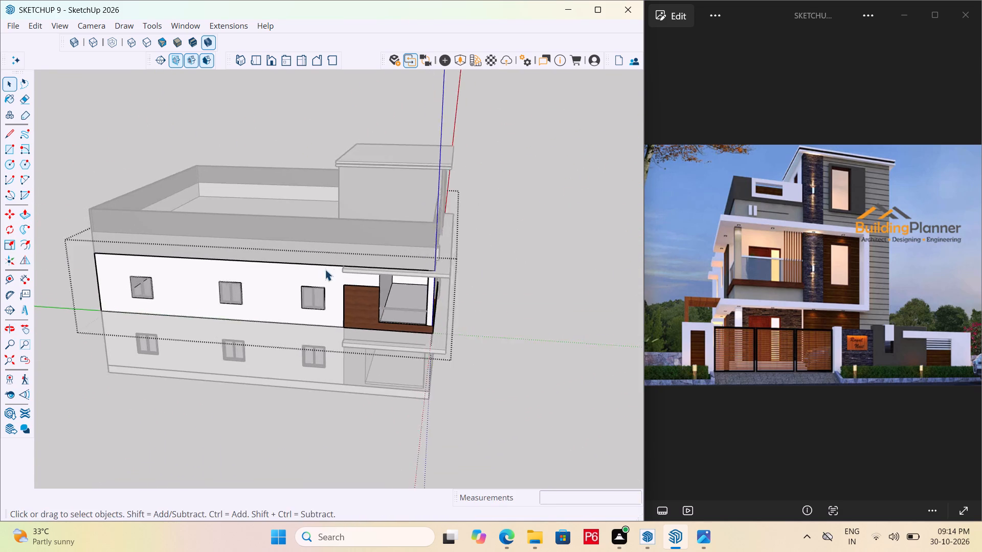
pyautogui.moveTo(325, 269); pyautogui.dragTo(249, 260, button='middle')
pyautogui.press('space')
pyautogui.doubleClick(149, 376)
# Draw a 10" high by 4' wide rectangle directly above the rearmost first-floor side window, along the frame's top edge.
pyautogui.scroll(5, 382, 254)
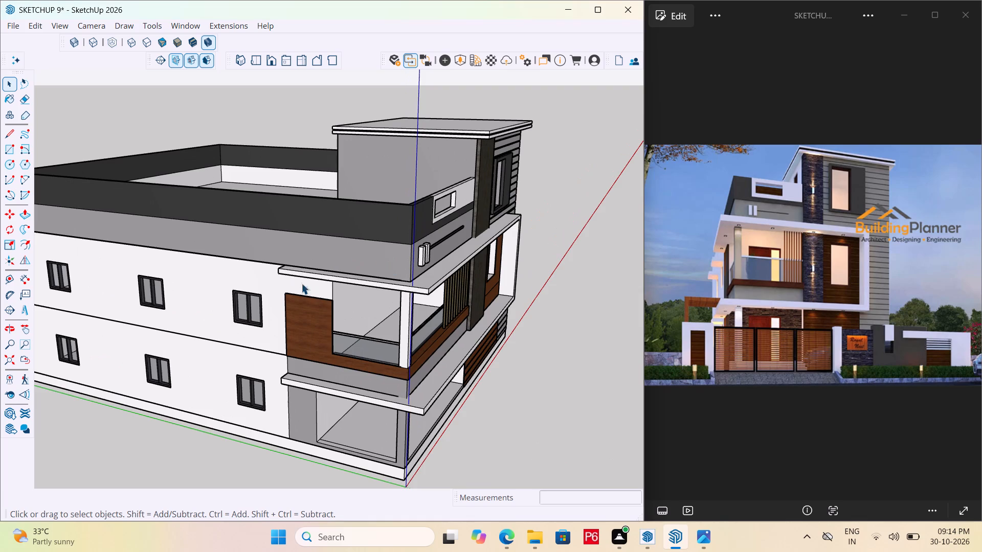
pyautogui.scroll(-6, 377, 261)
pyautogui.scroll(20, 157, 259)
pyautogui.scroll(2, 157, 259)
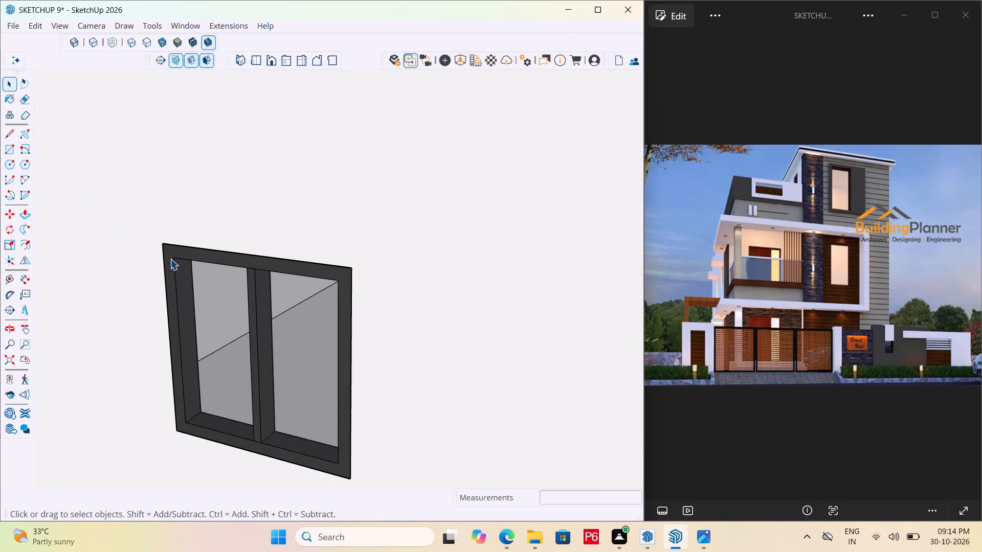
pyautogui.scroll(2, 170, 259)
pyautogui.press('r')
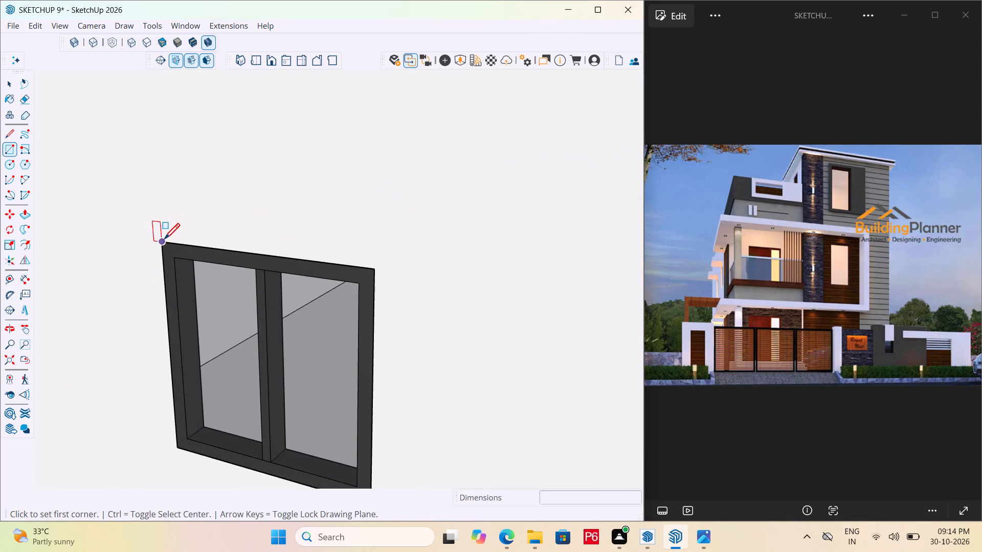
pyautogui.click(164, 240)
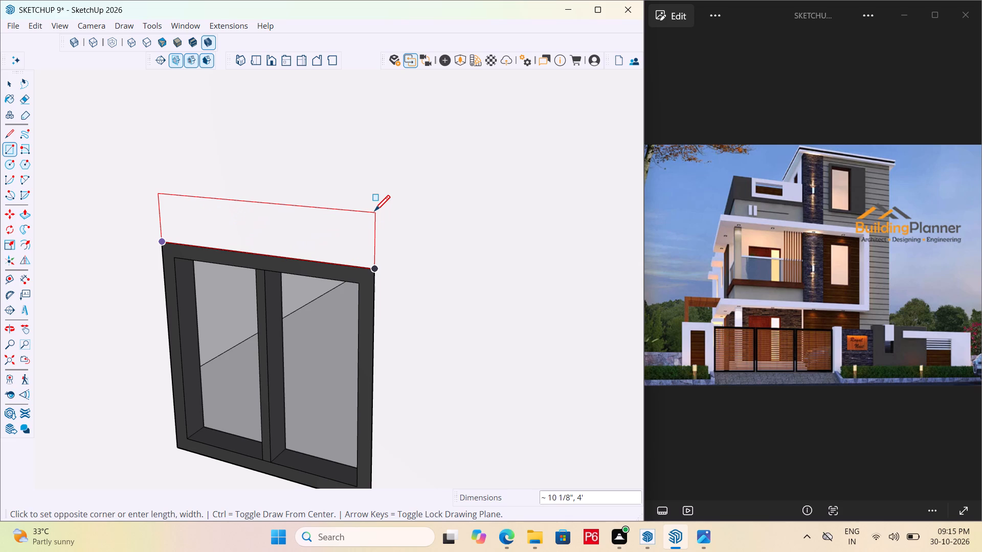
pyautogui.write('10"')
pyautogui.press(',')
pyautogui.write("4'")
pyautogui.press('Return')
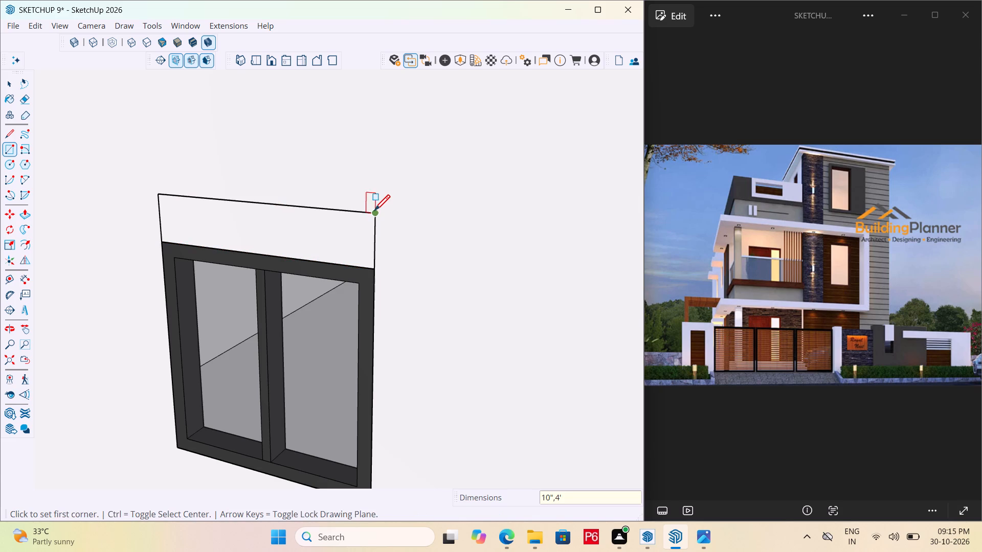
# Make the rectangle above the window a group and open the group for editing.
pyautogui.press('space')
pyautogui.doubleClick(339, 231)
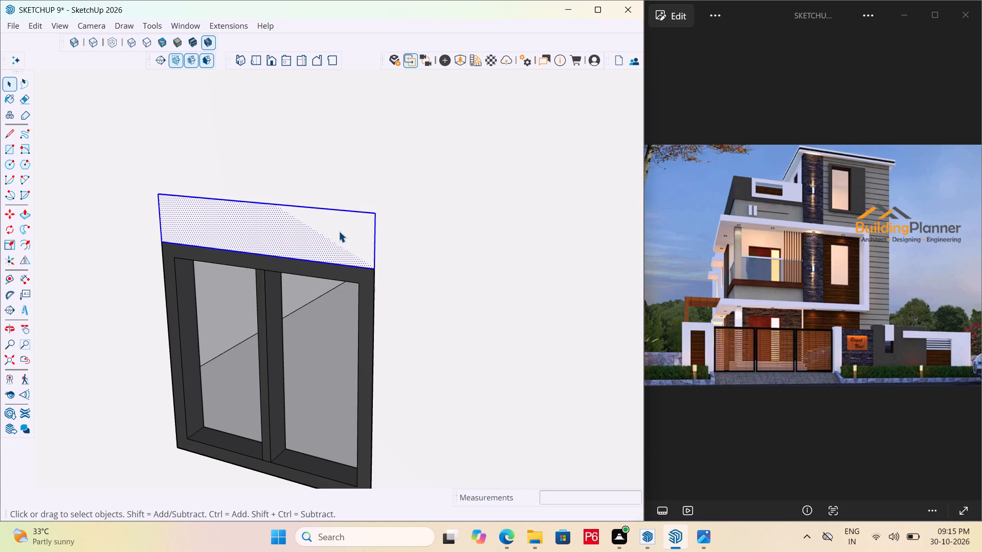
pyautogui.rightClick(339, 231)
pyautogui.click(420, 351)
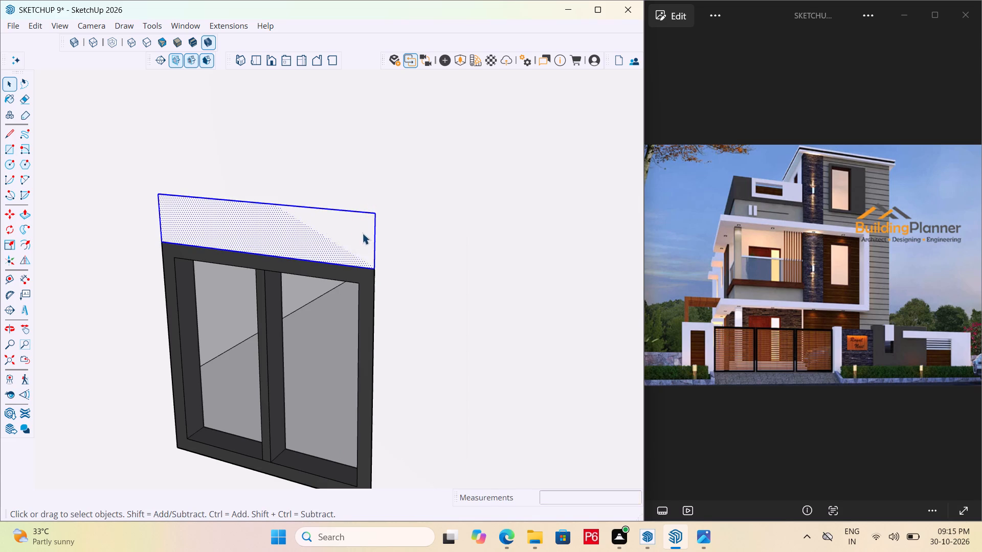
pyautogui.doubleClick(355, 227)
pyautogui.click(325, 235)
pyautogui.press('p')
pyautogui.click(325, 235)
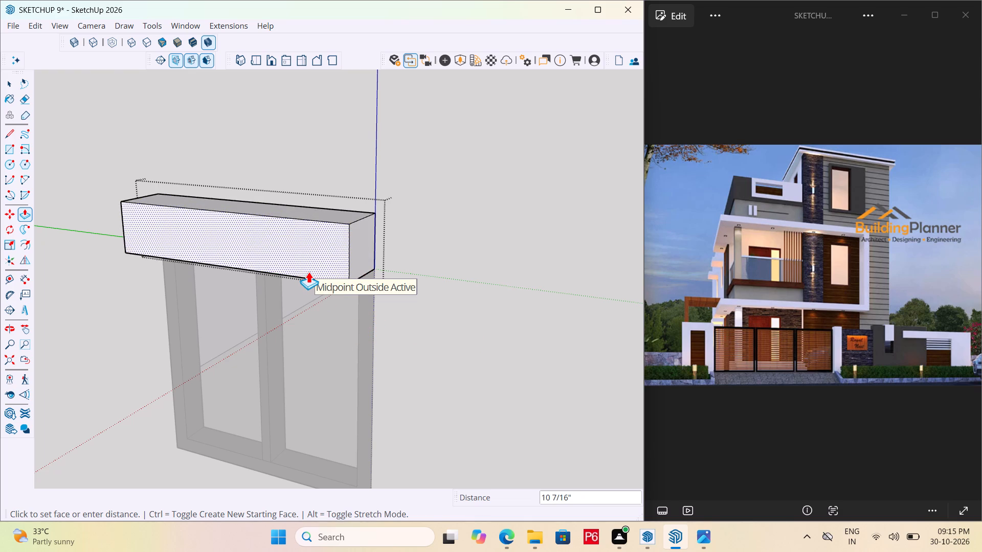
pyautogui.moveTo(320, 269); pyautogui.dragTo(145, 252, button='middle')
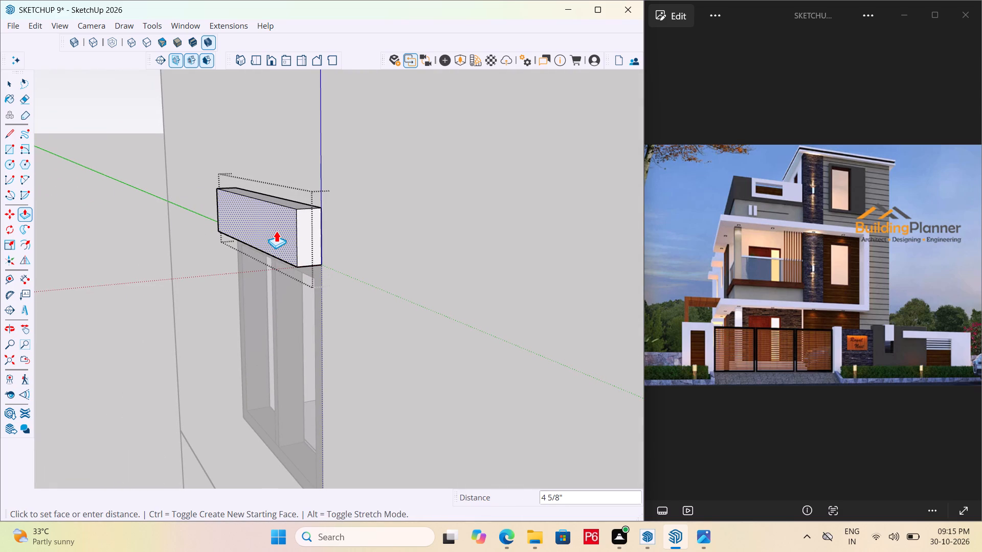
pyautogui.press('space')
# Paint the rectangle above the window with the Wood_Veneer_15_1K material.
pyautogui.moveTo(307, 267); pyautogui.dragTo(440, 264, button='middle')
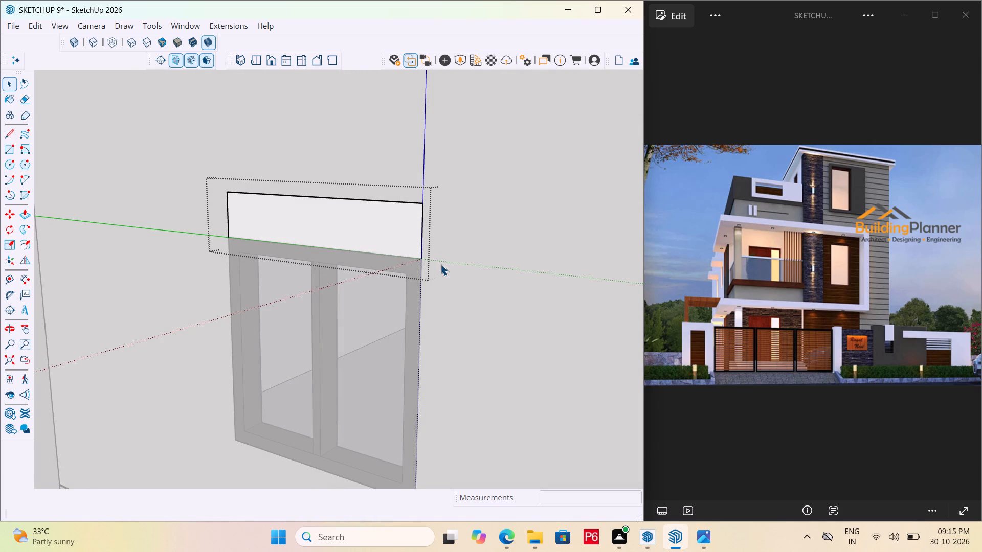
pyautogui.press('b')
pyautogui.click(398, 229)
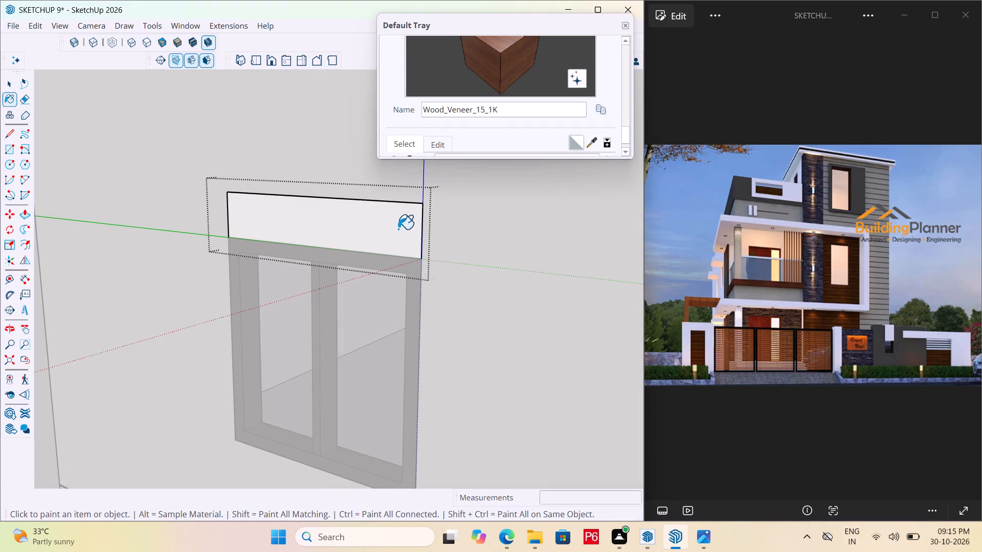
# Pull the wood-veneer face outward from the wall by 8" to form a beam over the window.
pyautogui.press('p')
pyautogui.click(385, 218)
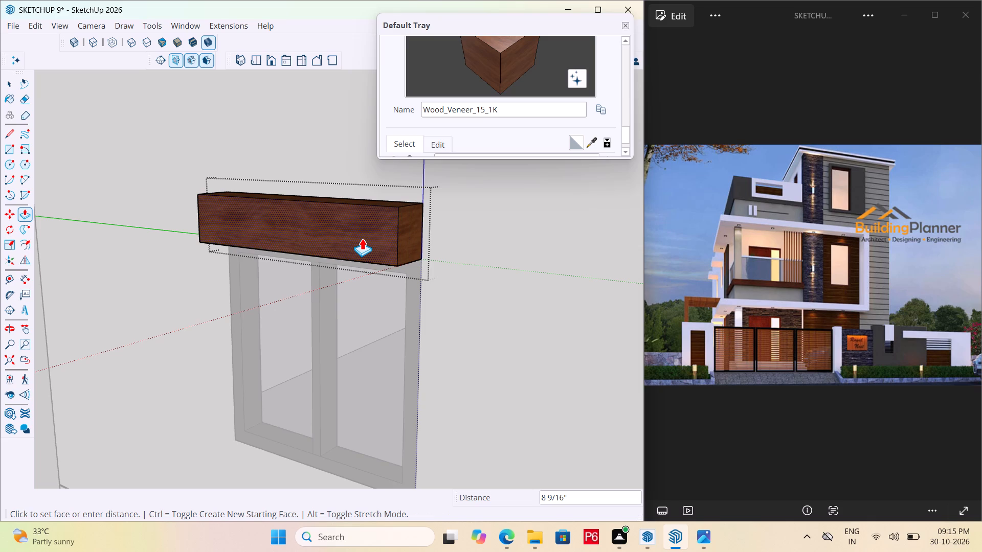
pyautogui.write('8"')
pyautogui.press('Return')
# Push the top face of the wood beam down by 2".
pyautogui.moveTo(433, 242); pyautogui.dragTo(319, 303, button='middle')
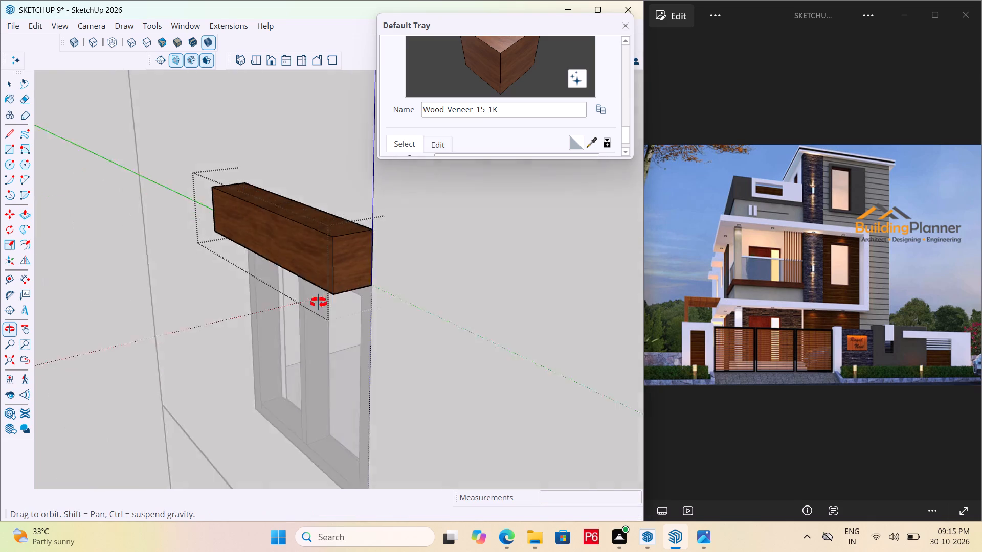
pyautogui.moveTo(319, 303); pyautogui.dragTo(334, 307, button='middle')
pyautogui.click(329, 243)
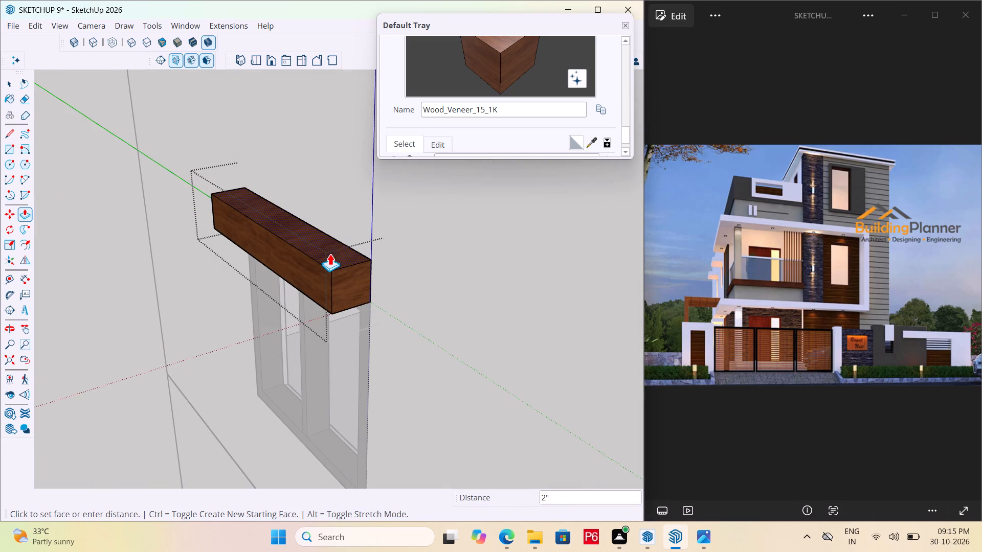
pyautogui.write('2"')
pyautogui.press('Return')
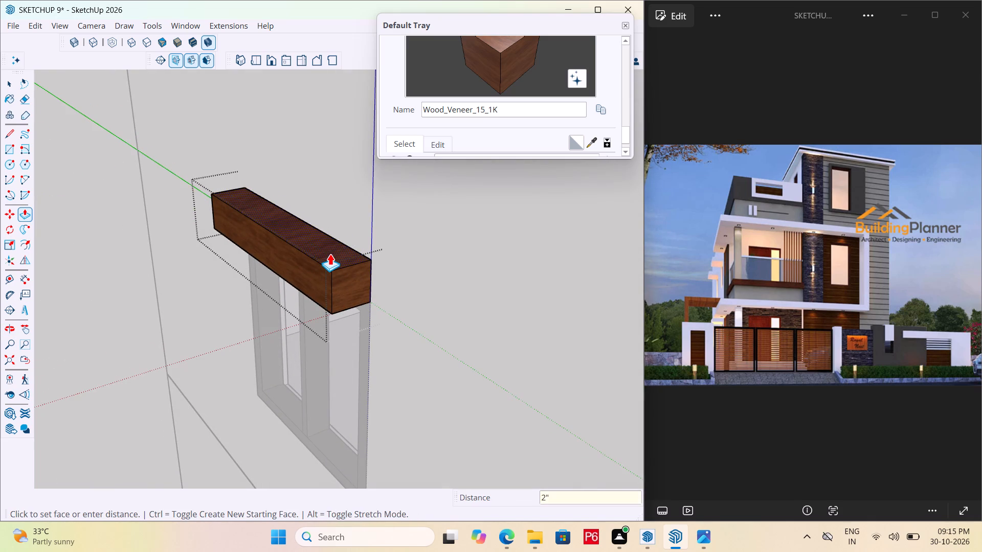
# Push the front face of the wood beam back towards the wall by 2" and close its group.
pyautogui.moveTo(316, 280); pyautogui.dragTo(326, 258, button='middle')
pyautogui.click(320, 268)
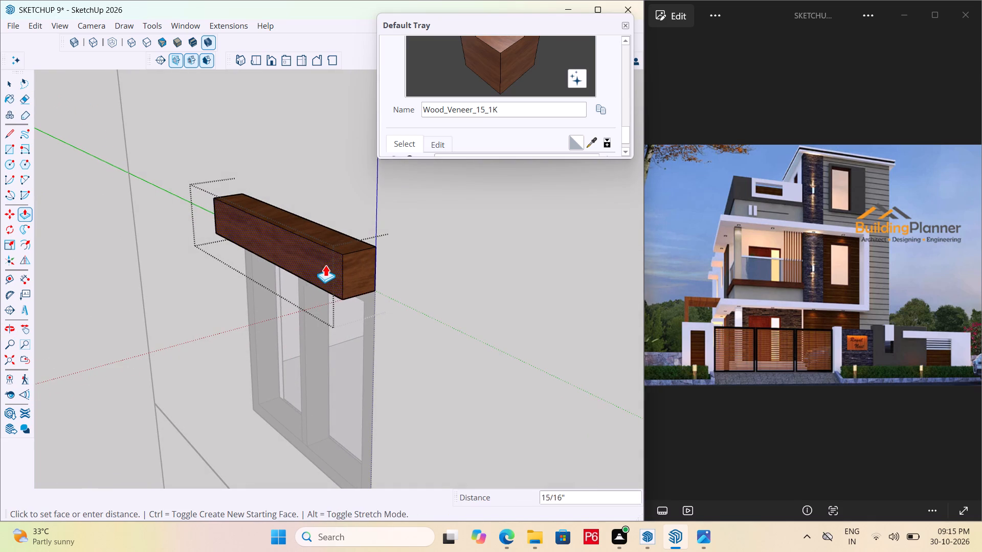
pyautogui.write('2"')
pyautogui.press('Return')
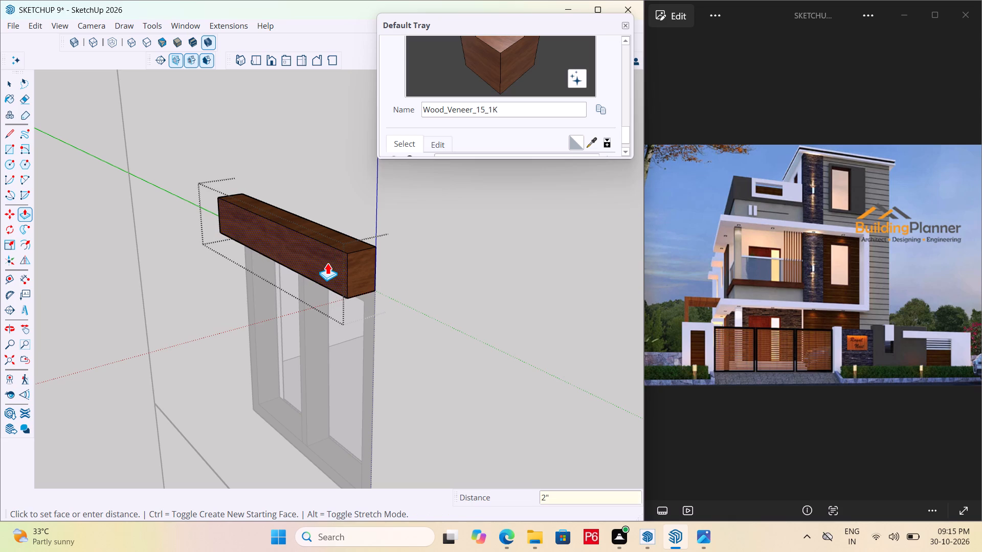
pyautogui.scroll(-4, 344, 248)
pyautogui.press('space')
pyautogui.click(142, 259)
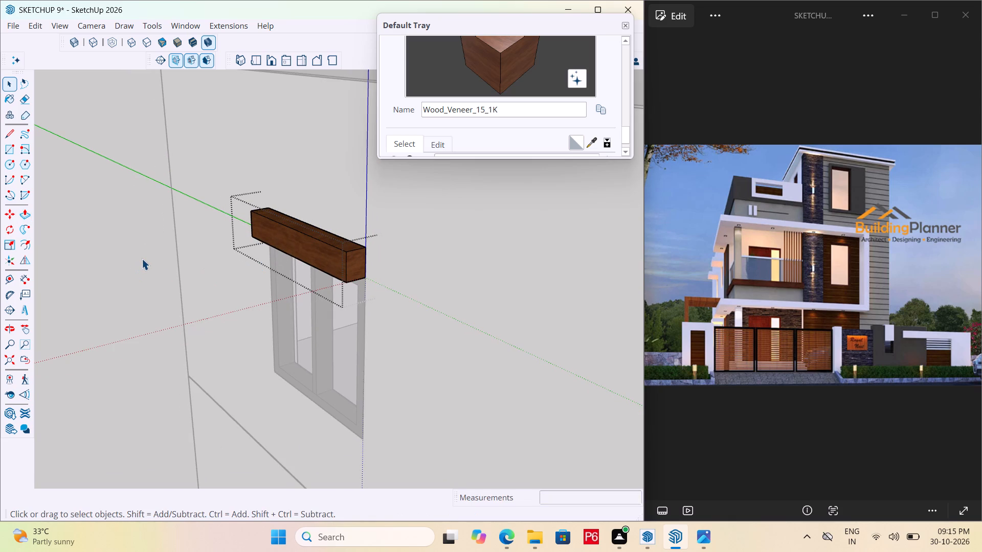
pyautogui.hotkey('ctrl', 'a')
pyautogui.hotkey('ctrl', 'a')
pyautogui.hotkey('ctrl', 'a')
pyautogui.hotkey('ctrl', 'a')
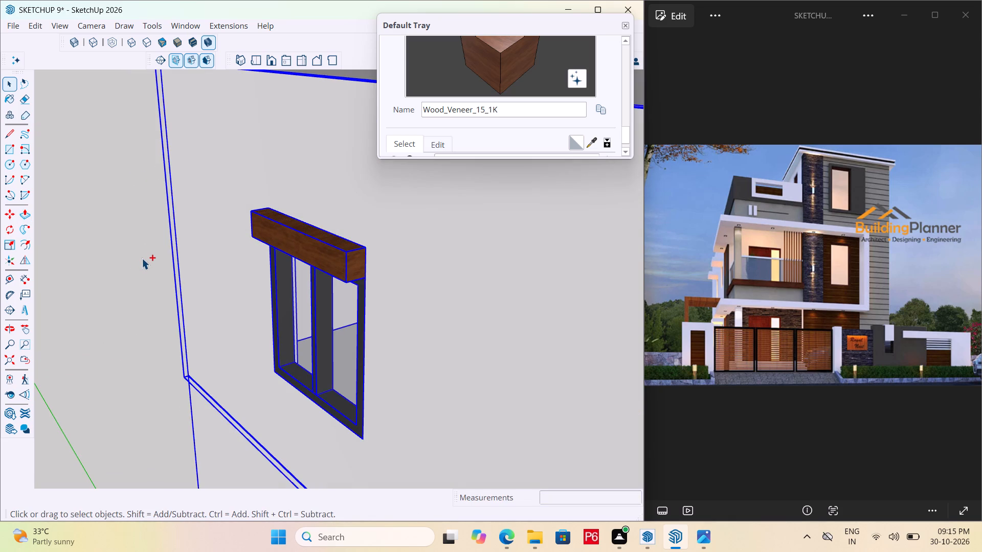
pyautogui.click(119, 258)
pyautogui.press('space')
# Reopen the wood beam group and push its front face in towards the wall by another 2".
pyautogui.scroll(-5, 44, 218)
pyautogui.scroll(-5, 160, 257)
pyautogui.moveTo(172, 265); pyautogui.dragTo(509, 264, button='middle')
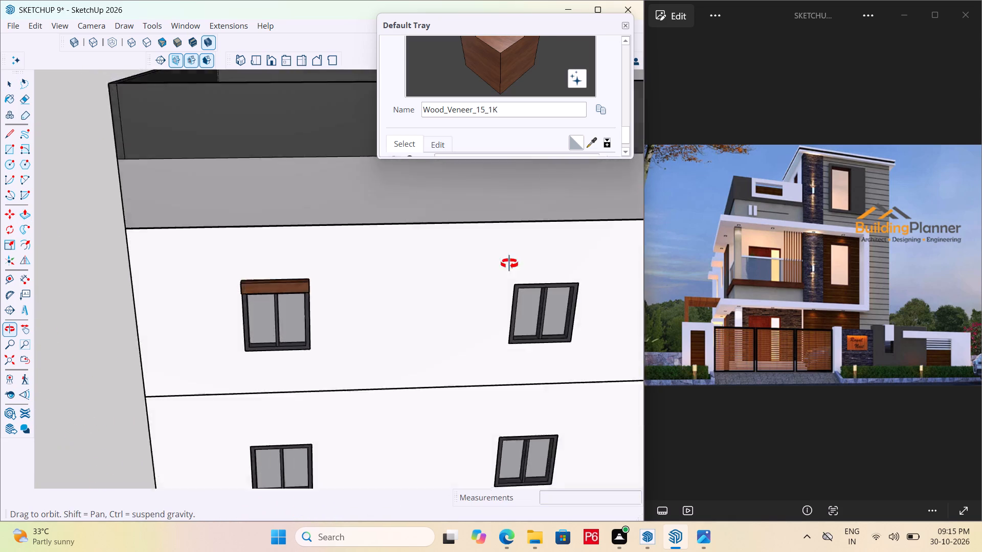
pyautogui.moveTo(509, 264); pyautogui.dragTo(680, 261, button='middle')
pyautogui.scroll(4, 593, 261)
pyautogui.scroll(1, 161, 310)
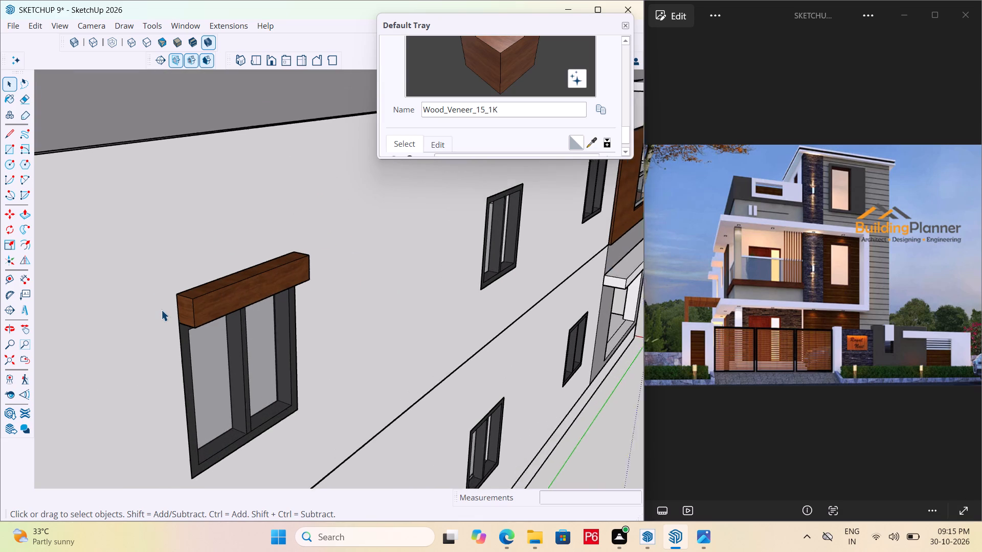
pyautogui.scroll(4, 161, 310)
pyautogui.doubleClick(227, 301)
pyautogui.click(206, 302)
pyautogui.tripleClick(226, 300)
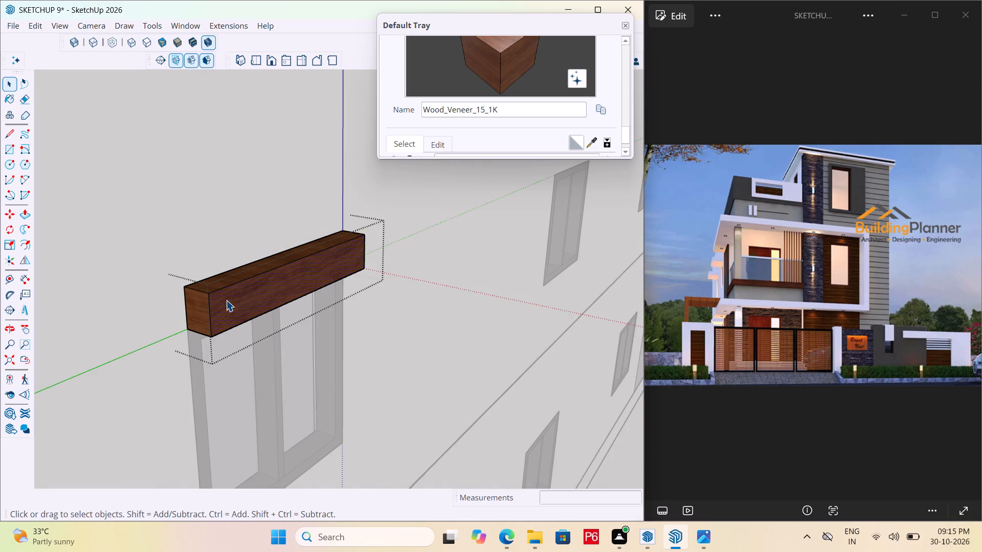
pyautogui.scroll(3, 240, 285)
pyautogui.click(231, 300)
pyautogui.press('p')
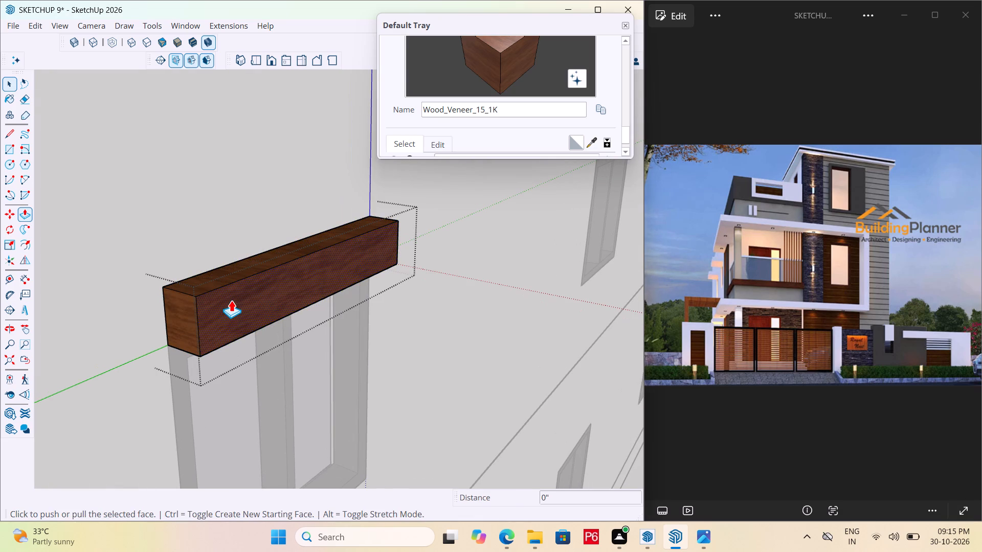
pyautogui.click(231, 305)
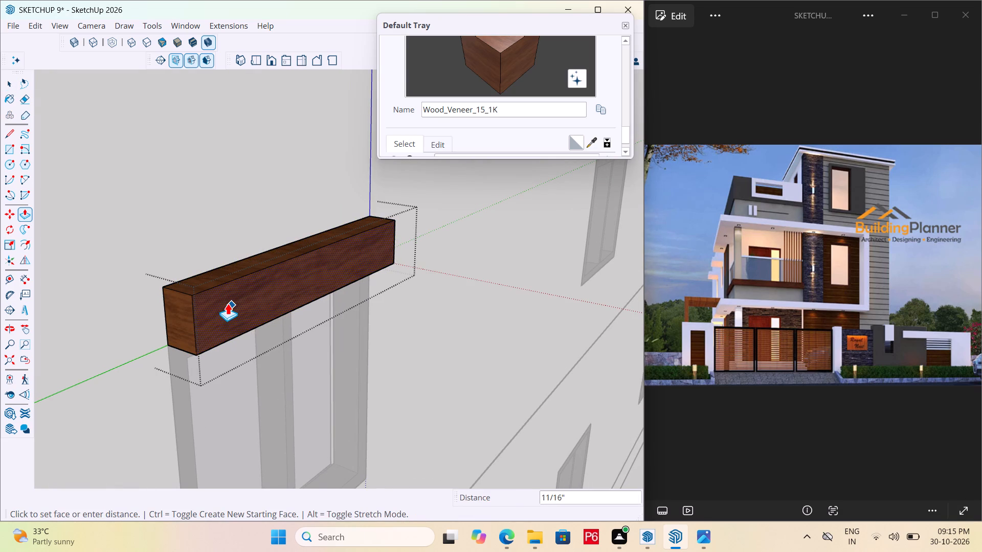
pyautogui.write('2"')
pyautogui.press('Return')
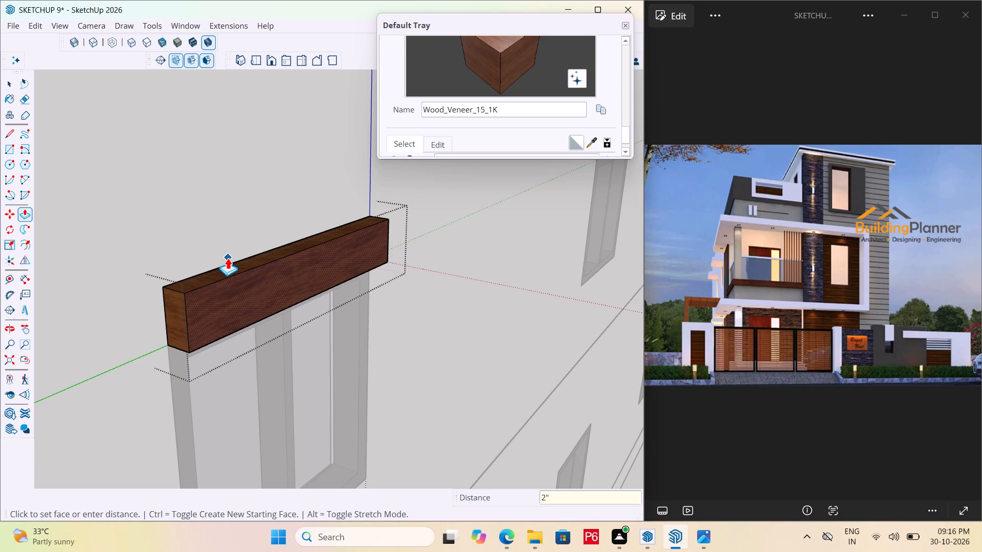
# Push the top face of the wood beam down by another 2".
pyautogui.scroll(5, 228, 258)
pyautogui.press('space')
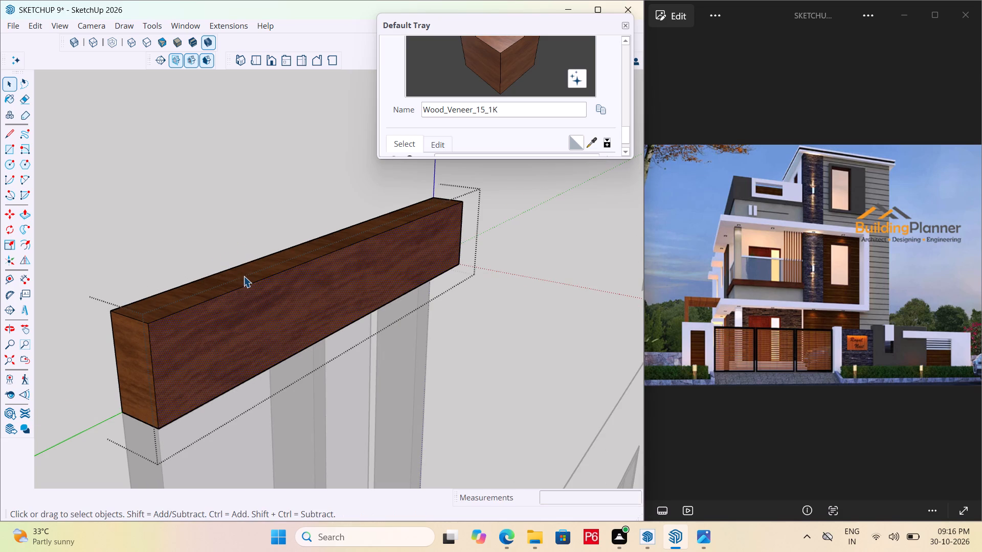
pyautogui.doubleClick(244, 274)
pyautogui.press('p')
pyautogui.click(245, 274)
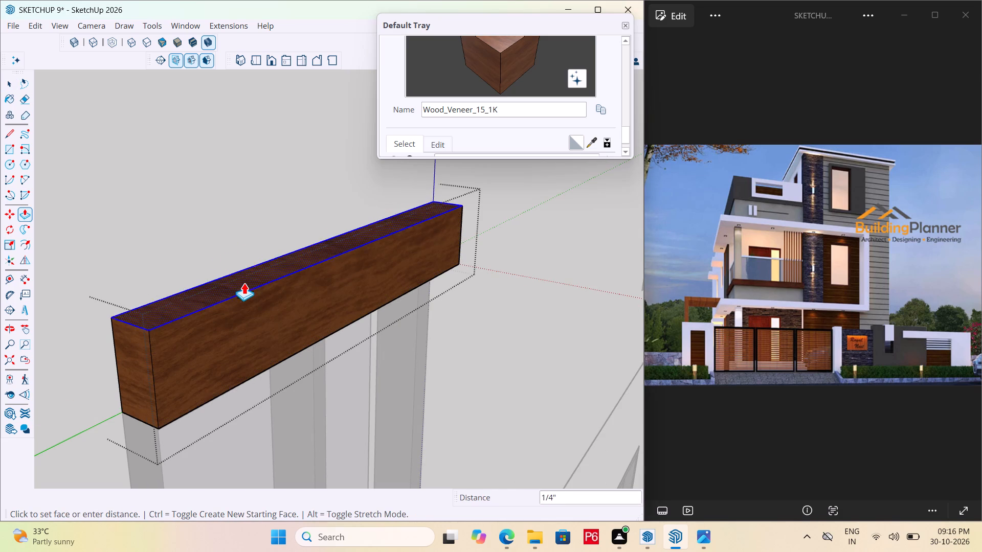
pyautogui.write('2"')
pyautogui.press('Return')
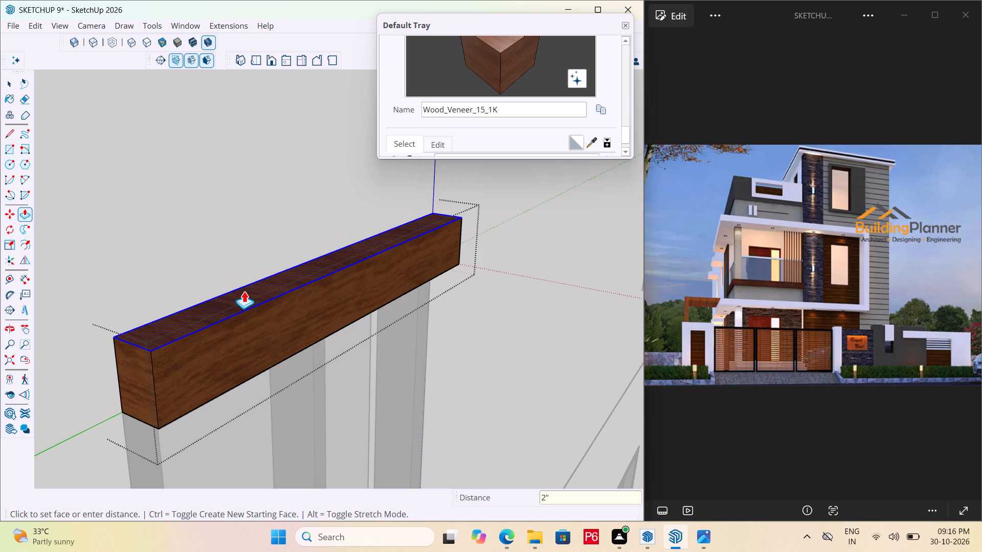
# Save the model and close the wood beam group.
pyautogui.scroll(-6, 124, 237)
pyautogui.scroll(-6, 164, 255)
pyautogui.scroll(-5, 208, 233)
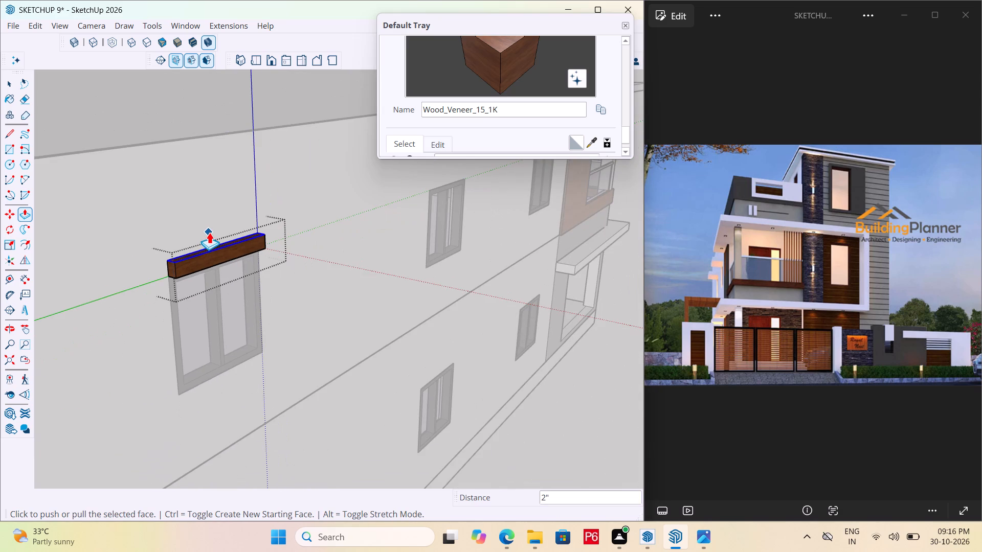
pyautogui.hotkey('ctrl', 's')
pyautogui.hotkey('ctrl', 's')
pyautogui.press('space')
pyautogui.click(588, 416)
# Copy the wood beam 16' 6 13/16" along the side wall onto the top of the middle first-floor window.
pyautogui.moveTo(396, 337); pyautogui.dragTo(253, 340, button='middle')
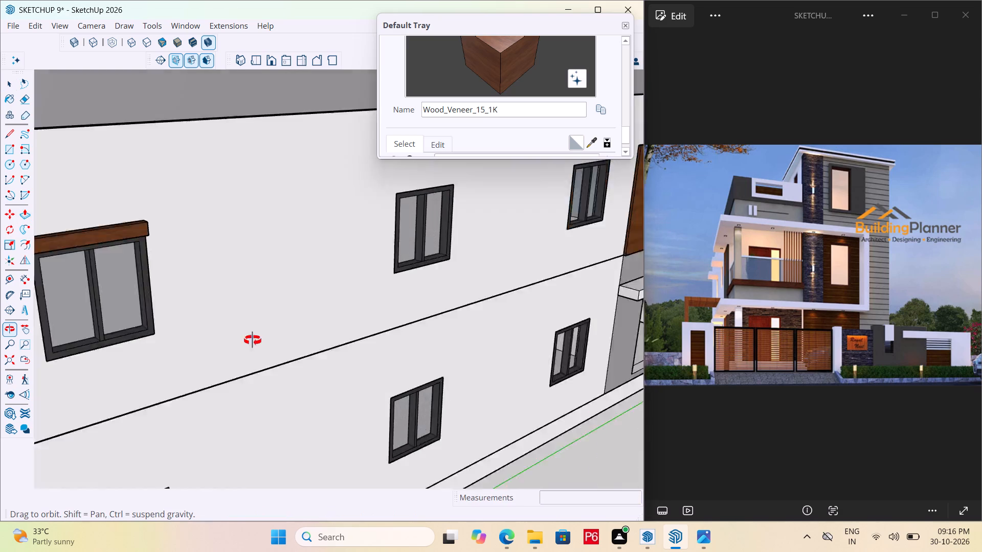
pyautogui.moveTo(253, 340); pyautogui.dragTo(452, 351, button='middle')
pyautogui.scroll(5, 316, 310)
pyautogui.click(314, 295)
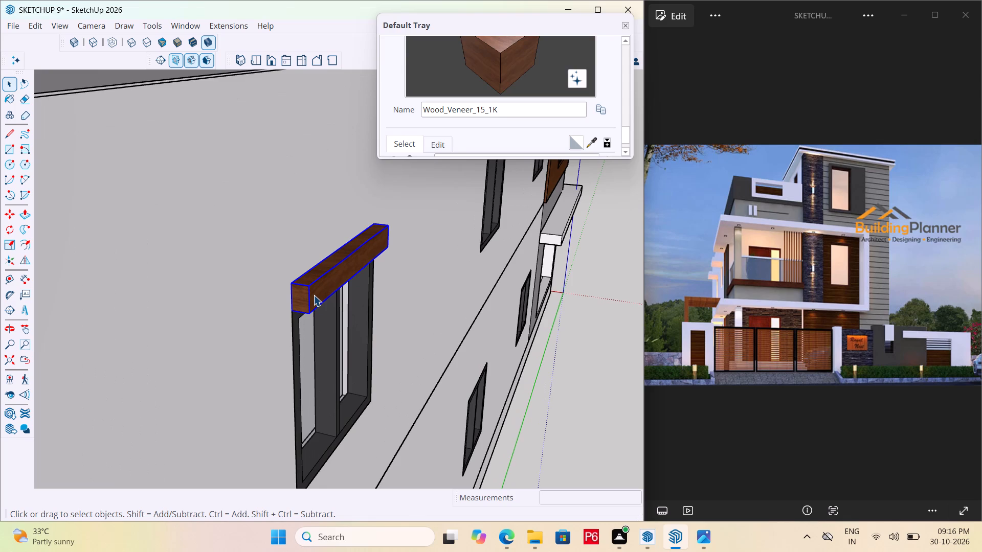
pyautogui.press('m')
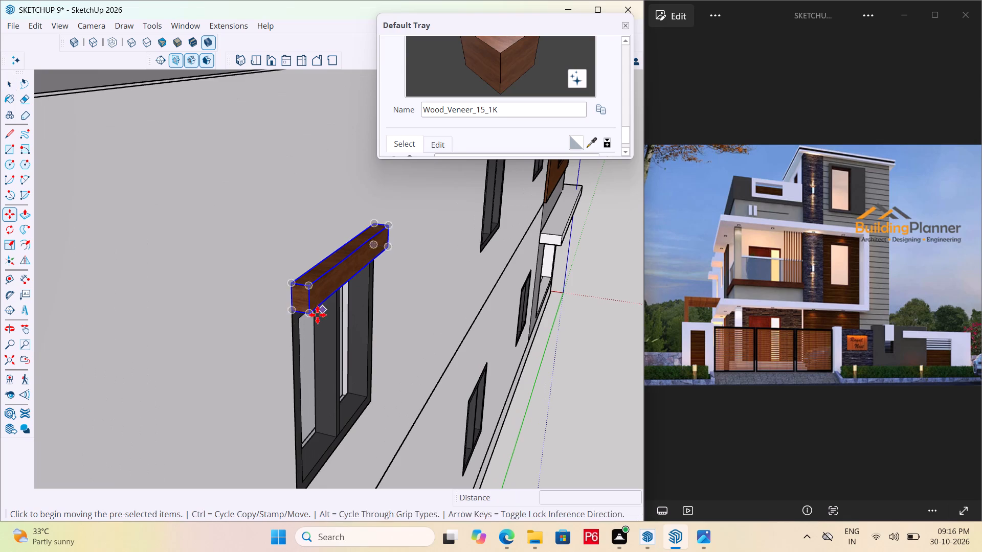
pyautogui.scroll(4, 293, 320)
pyautogui.click(291, 307)
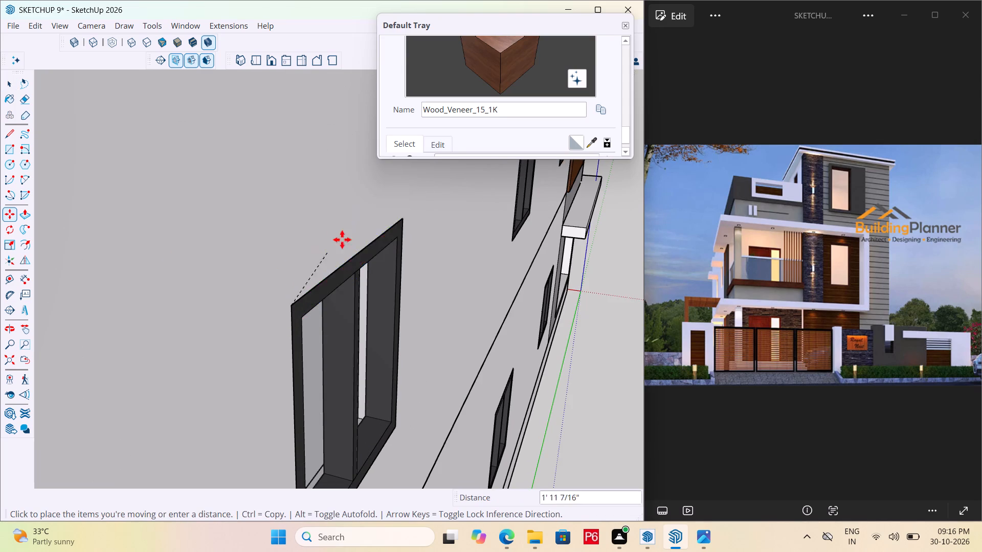
pyautogui.scroll(-20, 155, 348)
pyautogui.scroll(-6, 155, 348)
pyautogui.scroll(2, 265, 294)
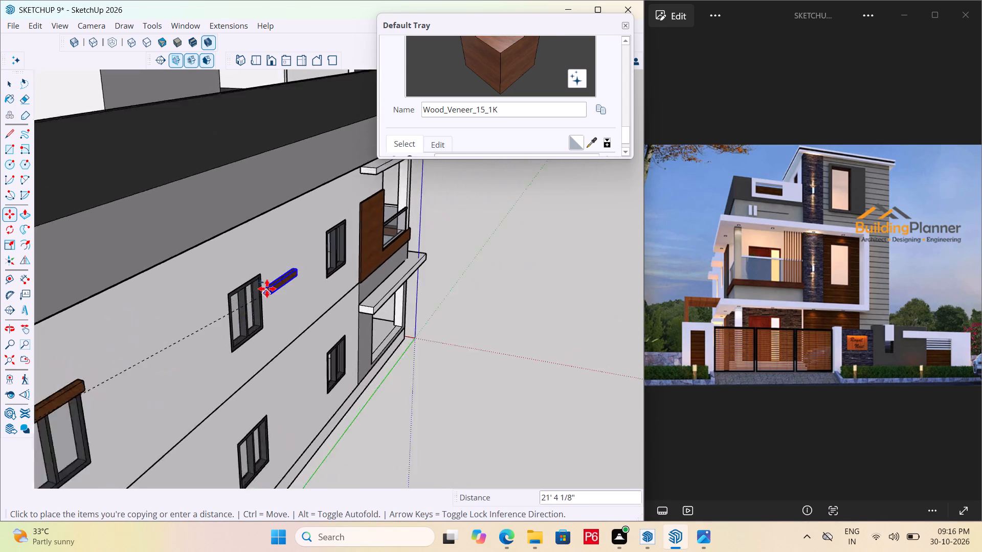
pyautogui.scroll(13, 267, 289)
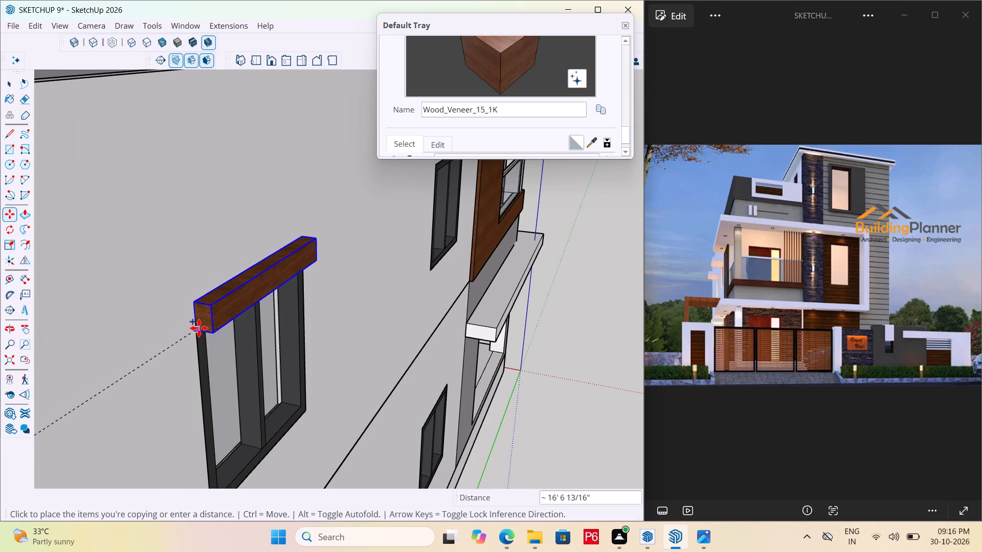
pyautogui.scroll(11, 186, 345)
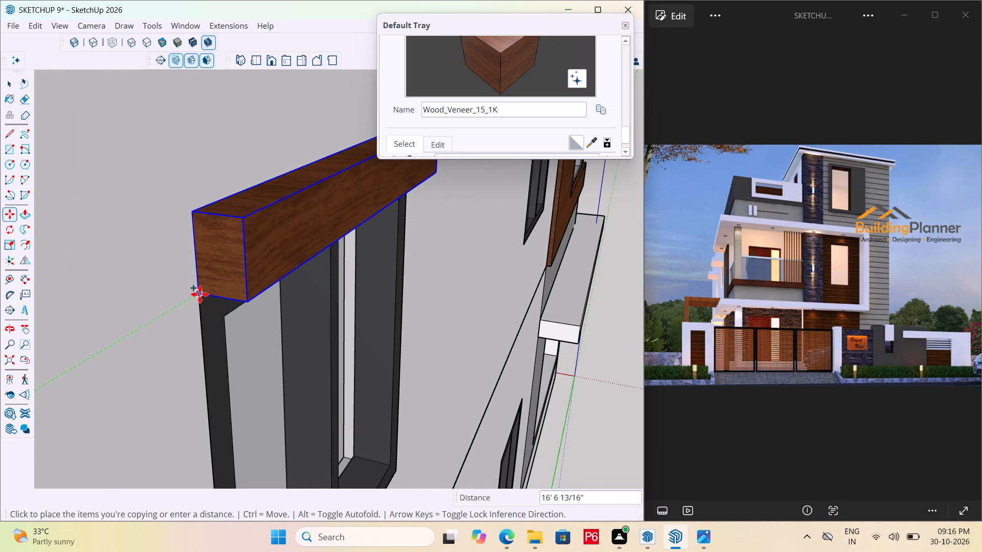
pyautogui.click(200, 294)
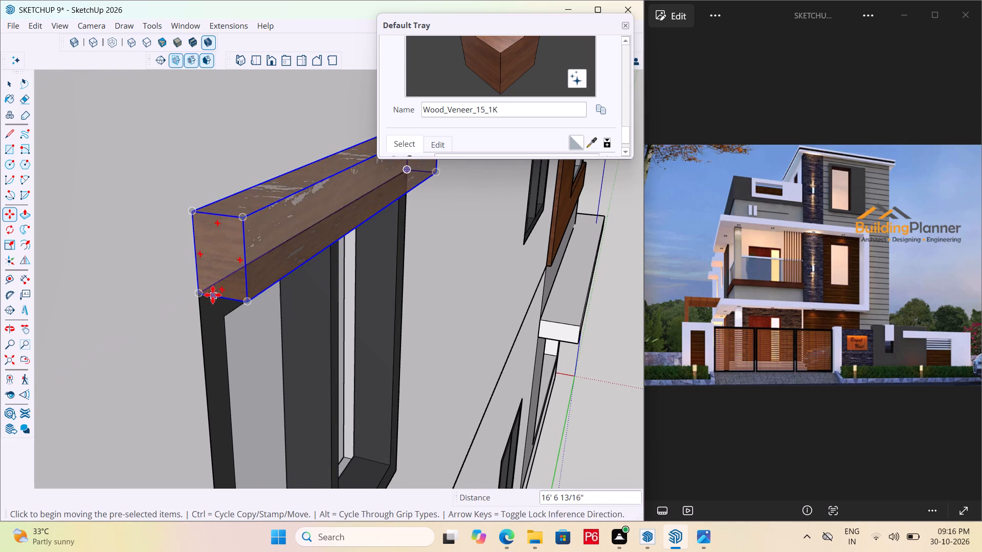
# Copy the wood beam from the middle first-floor window onto the top of the first-floor side window nearest the balcony.
pyautogui.click(196, 294)
pyautogui.scroll(-13, 296, 263)
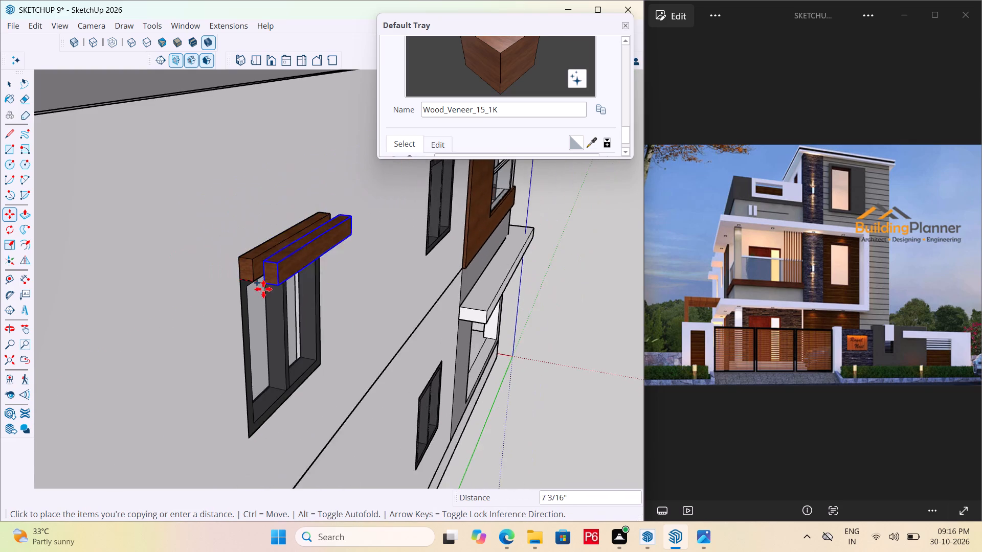
pyautogui.scroll(-5, 323, 313)
pyautogui.scroll(-7, 416, 294)
pyautogui.moveTo(426, 290); pyautogui.dragTo(328, 289, button='middle')
pyautogui.scroll(1, 225, 298)
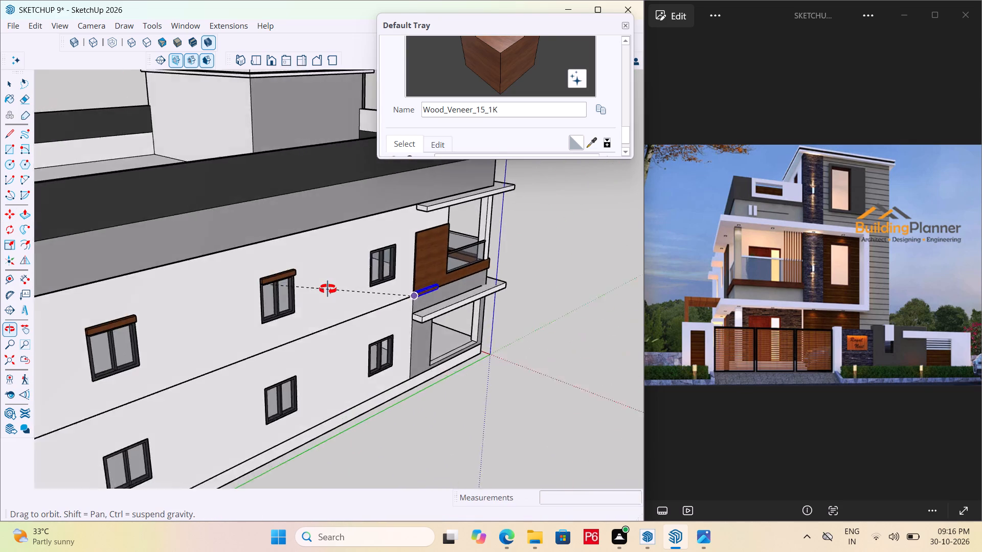
pyautogui.moveTo(328, 289); pyautogui.dragTo(339, 279, button='middle')
pyautogui.scroll(20, 351, 269)
pyautogui.scroll(4, 351, 269)
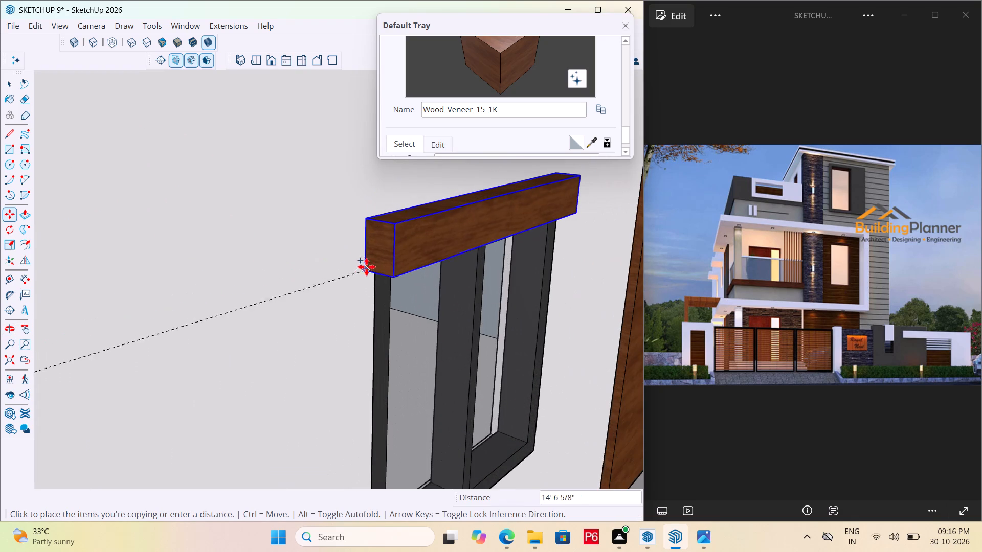
pyautogui.click(377, 255)
# Copy that beam 10' 11 5/8" straight down onto the top of the ground-floor window directly below.
pyautogui.click(374, 250)
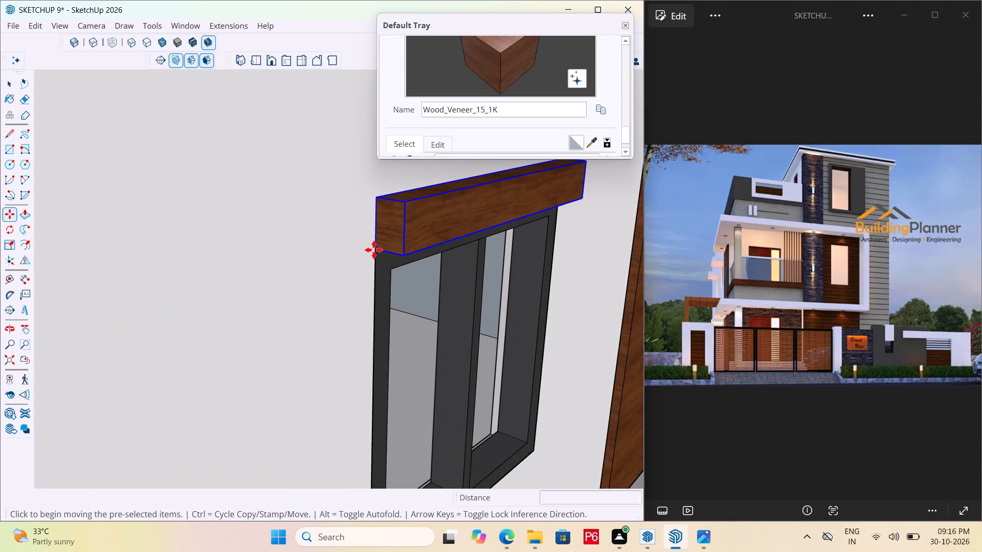
pyautogui.scroll(-7, 371, 162)
pyautogui.scroll(-19, 301, 172)
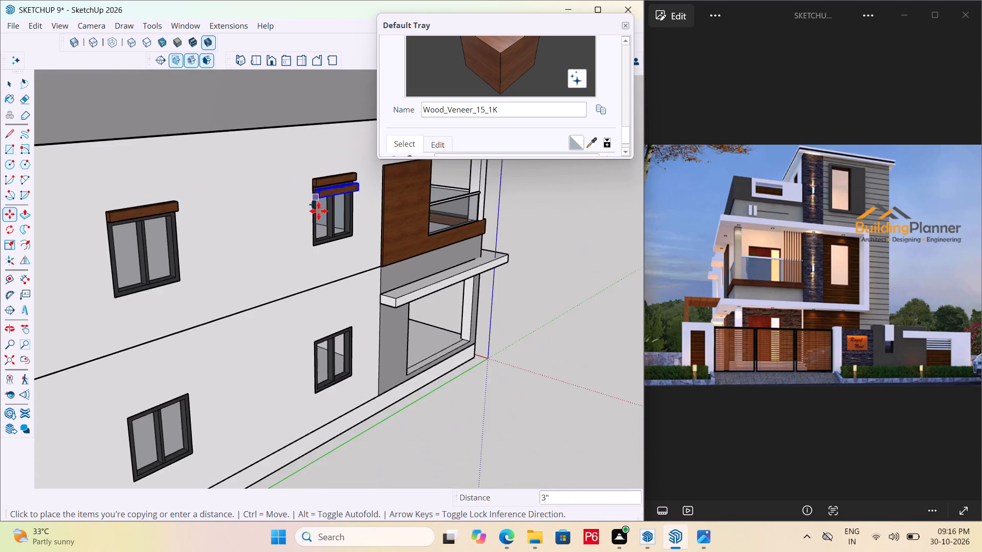
pyautogui.scroll(16, 338, 313)
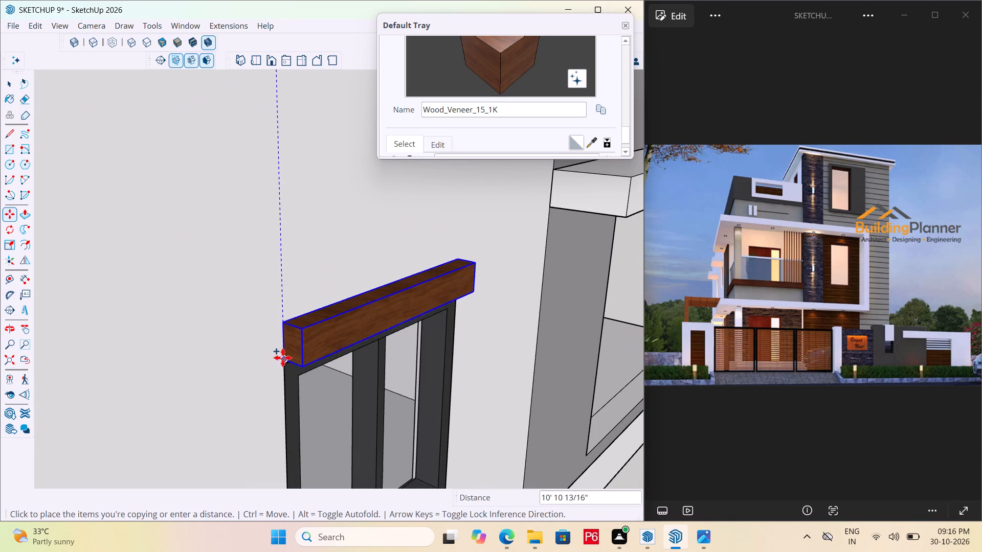
pyautogui.scroll(7, 281, 366)
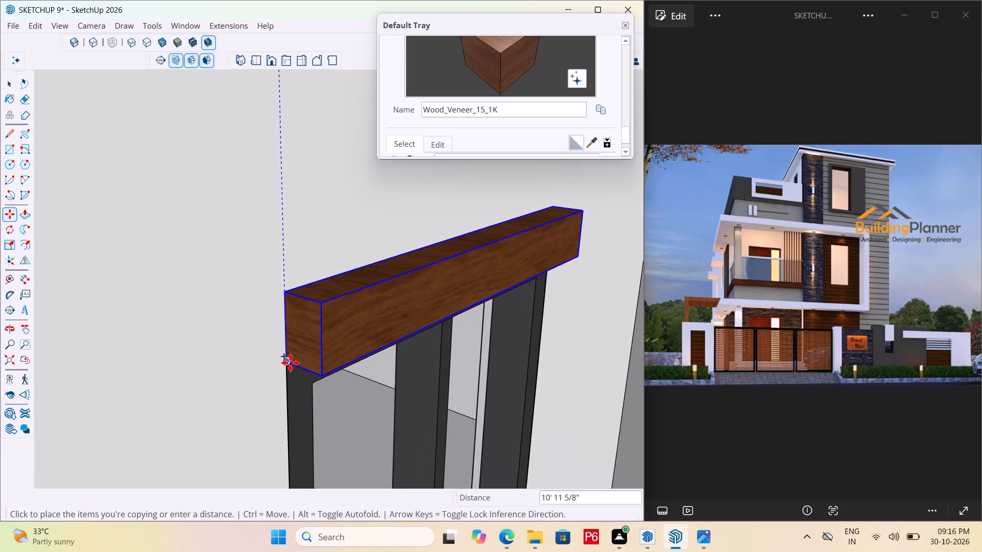
pyautogui.scroll(4, 291, 363)
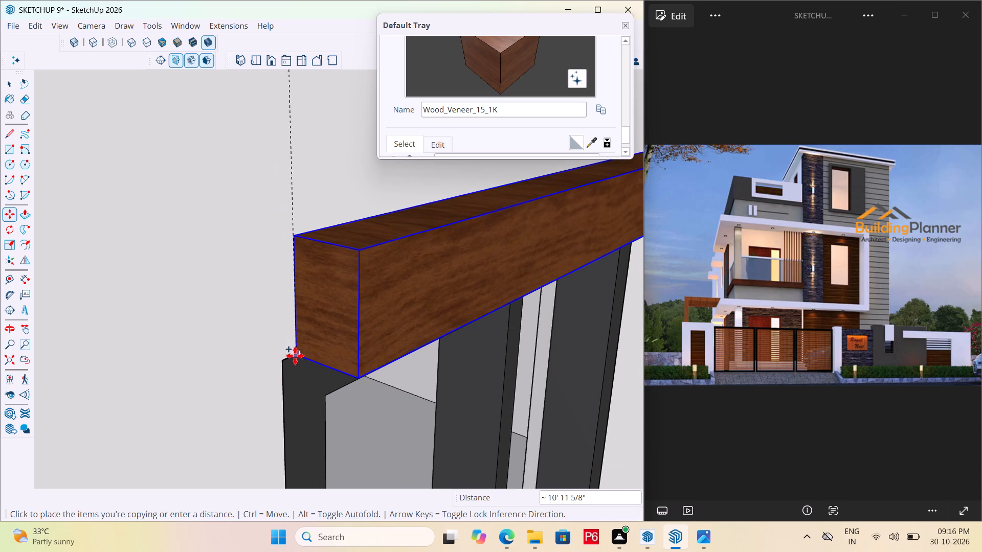
pyautogui.scroll(10, 291, 362)
pyautogui.click(277, 356)
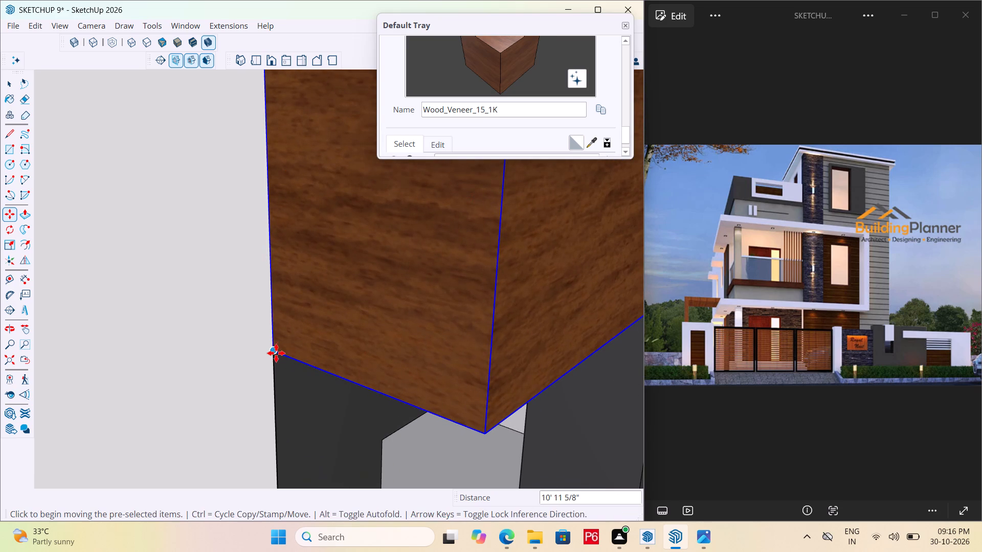
# Copy the ground-floor beam 14' 8 3/8" along the wall onto the top of the middle ground-floor window.
pyautogui.click(276, 353)
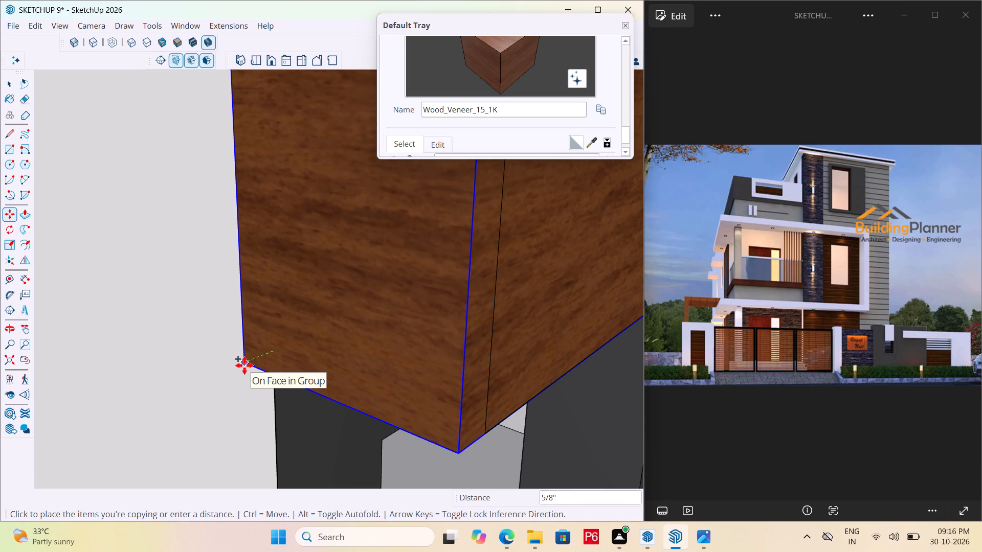
pyautogui.scroll(-8, 27, 362)
pyautogui.scroll(-8, 336, 293)
pyautogui.scroll(-6, 389, 257)
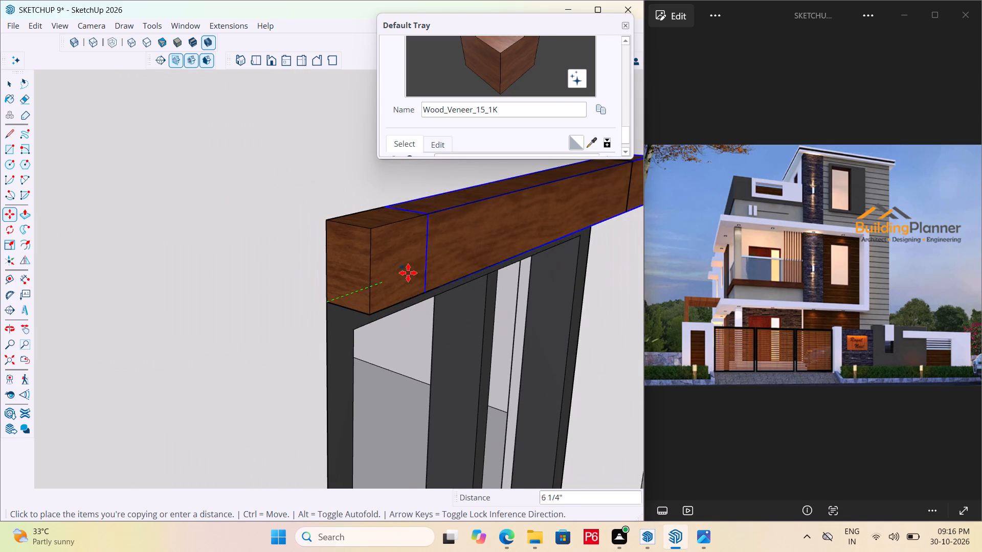
pyautogui.scroll(-14, 416, 273)
pyautogui.scroll(-12, 416, 307)
pyautogui.scroll(3, 286, 348)
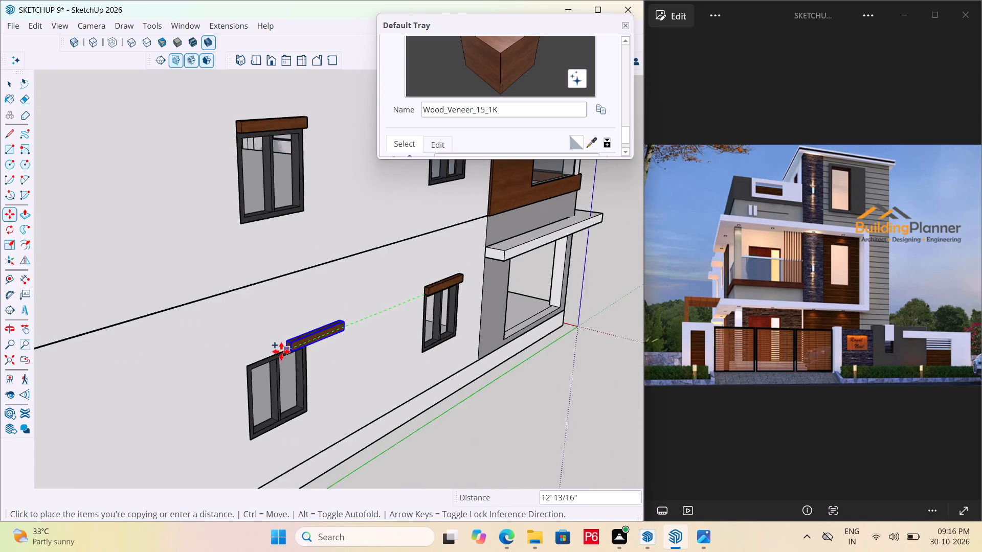
pyautogui.scroll(20, 281, 352)
pyautogui.scroll(4, 281, 352)
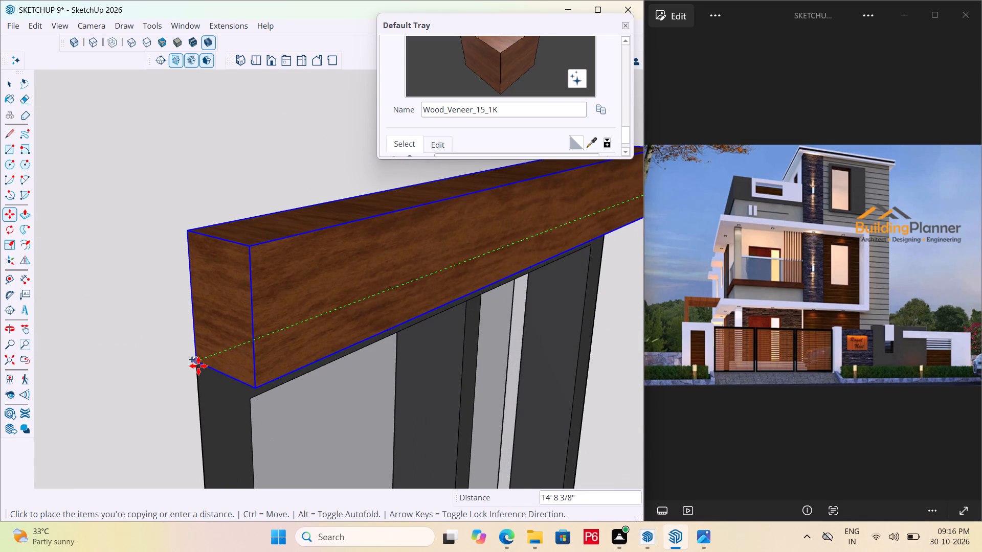
pyautogui.scroll(13, 188, 370)
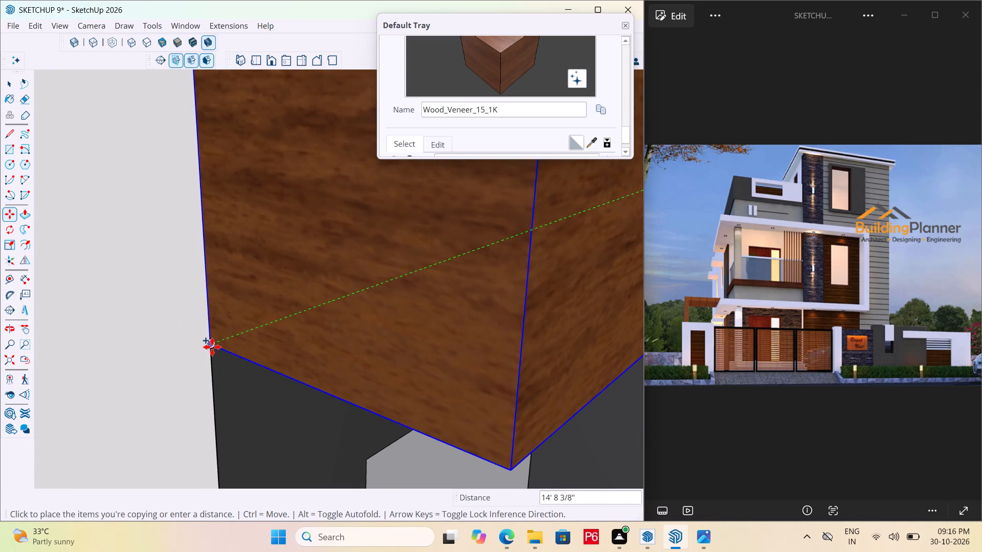
pyautogui.click(212, 347)
# Copy the beam another 16' 6 13/16" along the wall onto the top of the rear ground-floor window.
pyautogui.click(211, 348)
pyautogui.scroll(-8, 213, 261)
pyautogui.scroll(-20, 460, 220)
pyautogui.scroll(-4, 460, 220)
pyautogui.scroll(-7, 446, 270)
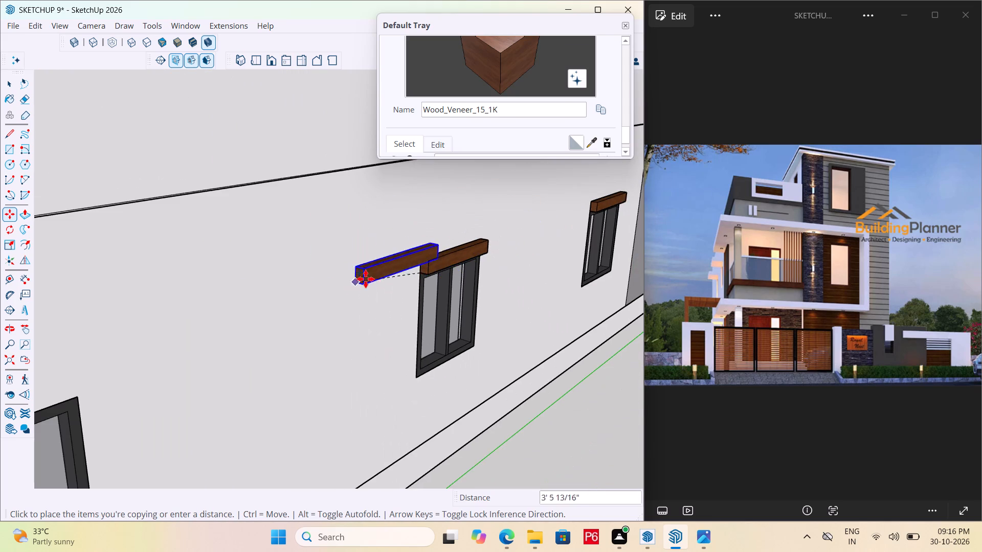
pyautogui.scroll(-8, 498, 269)
pyautogui.scroll(10, 327, 339)
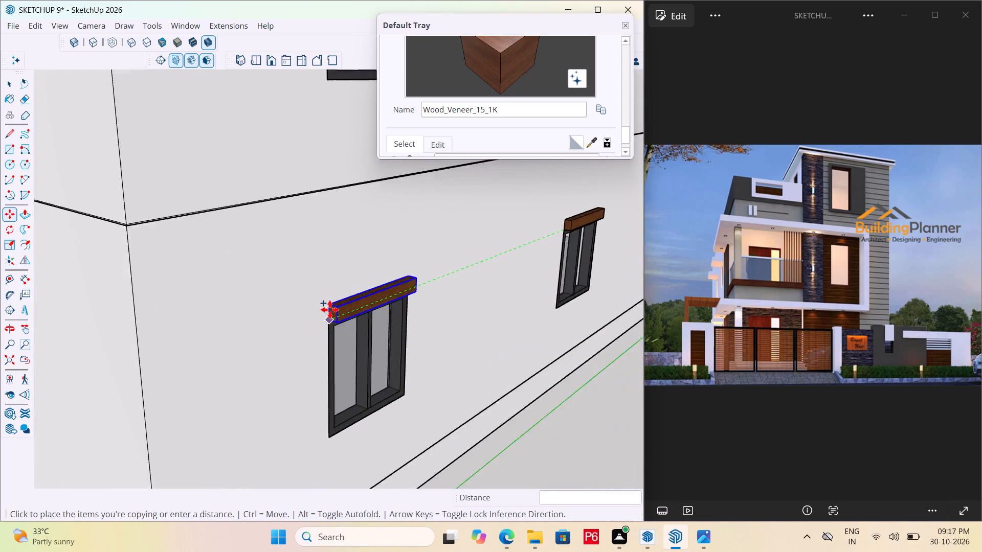
pyautogui.scroll(15, 330, 310)
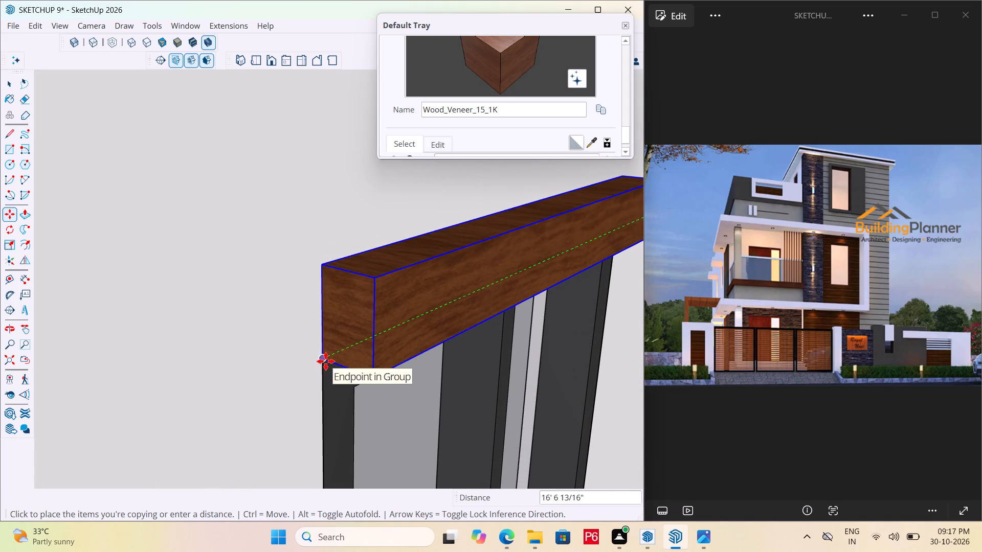
pyautogui.click(326, 361)
# Save the model and deselect the last copied wood beam.
pyautogui.scroll(-5, 286, 300)
pyautogui.hotkey('ctrl', 's')
pyautogui.hotkey('ctrl', 's')
pyautogui.hotkey('ctrl', 's')
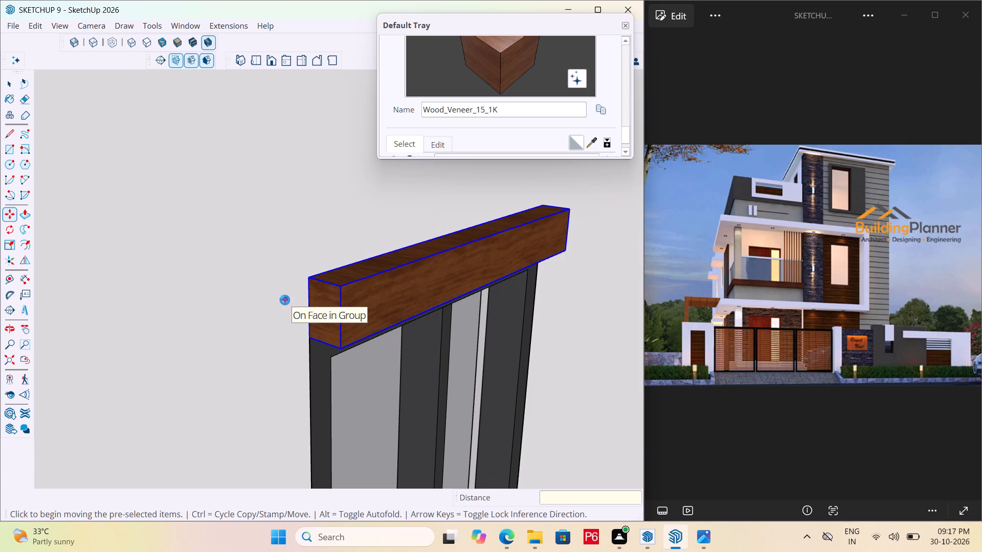
pyautogui.hotkey('ctrl', 's')
pyautogui.hotkey('ctrl', 's')
pyautogui.hotkey('ctrl', 's')
pyautogui.hotkey('ctrl', 's')
pyautogui.hotkey('ctrl', 's')
pyautogui.hotkey('ctrl', 's')
pyautogui.hotkey('ctrl', 's')
pyautogui.hotkey('ctrl', 's')
pyautogui.hotkey('ctrl', 's')
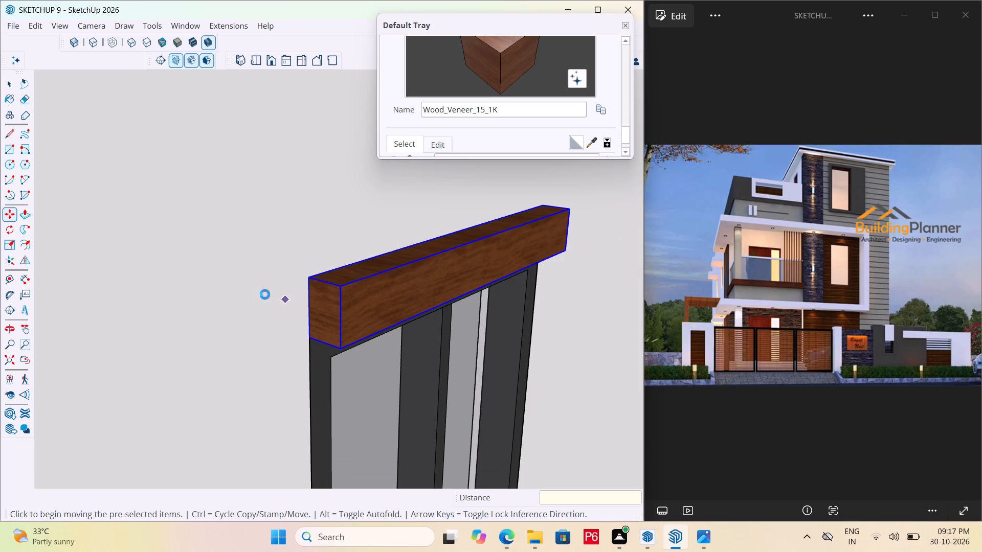
pyautogui.press('space')
pyautogui.scroll(-5, 255, 286)
pyautogui.press('space')
pyautogui.scroll(-2, 254, 297)
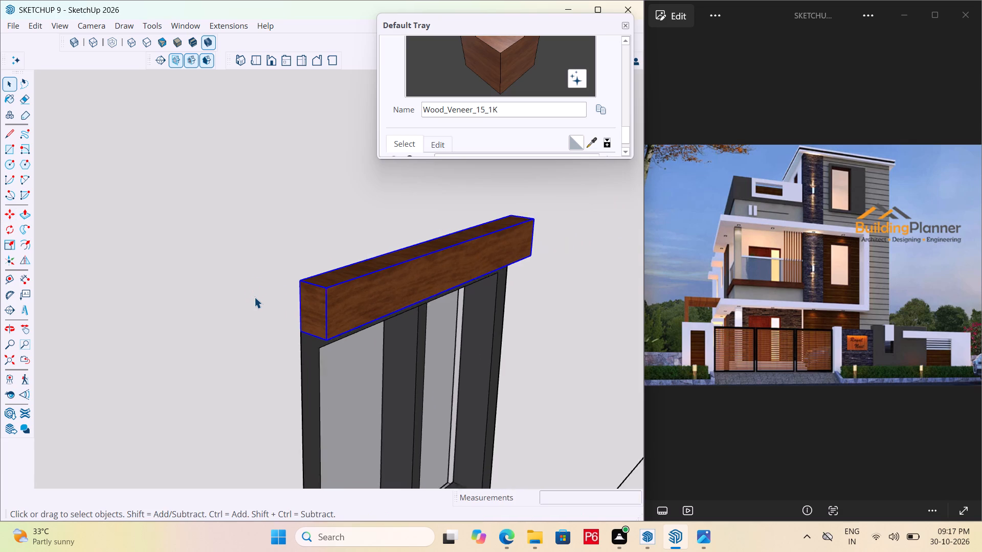
pyautogui.scroll(-20, 254, 297)
pyautogui.scroll(-3, 254, 297)
pyautogui.click(458, 373)
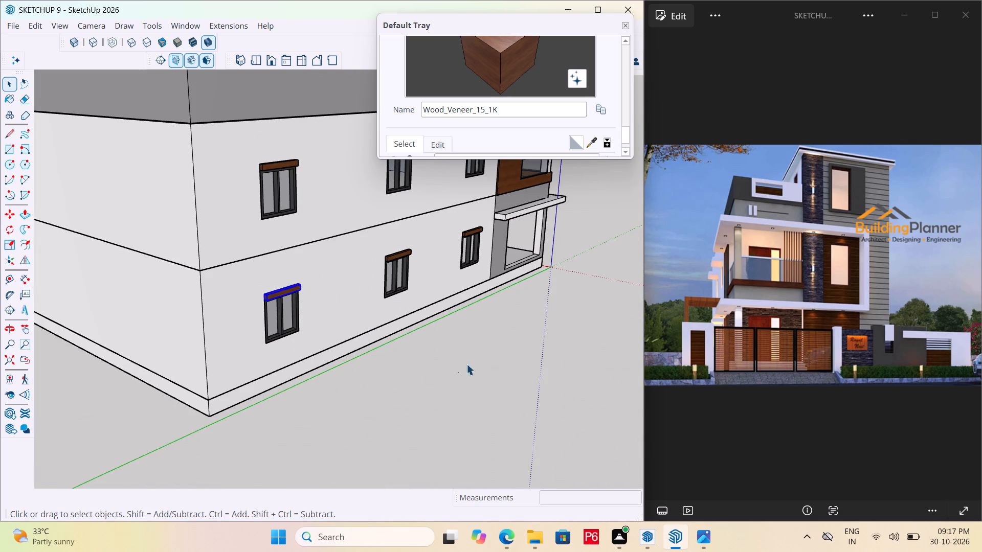
# Draw a rectangle corner to corner over the first-floor window opening nearest the grey wall section on the opposite side wall.
pyautogui.scroll(-7, 475, 360)
pyautogui.moveTo(238, 294); pyautogui.dragTo(685, 307, button='middle')
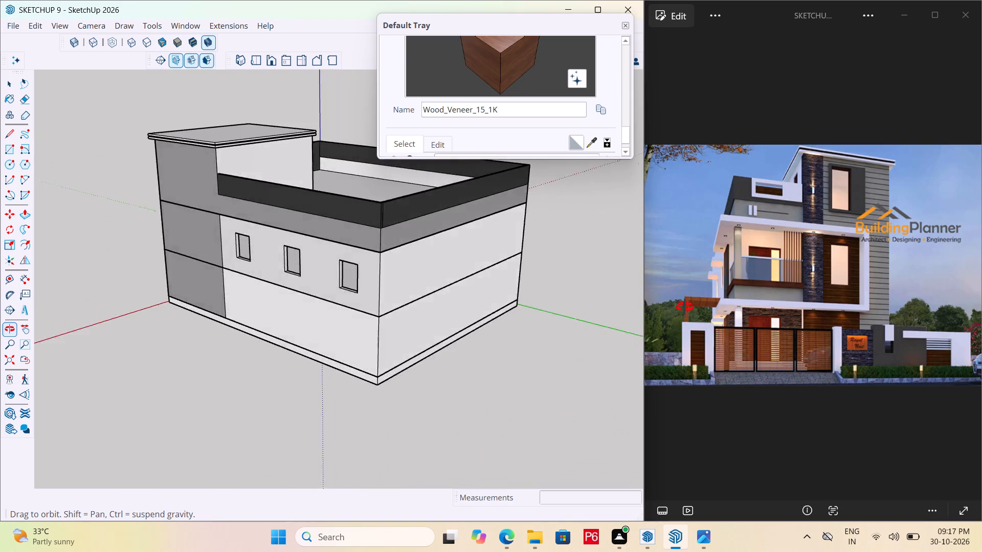
pyautogui.moveTo(685, 307); pyautogui.dragTo(228, 317, button='middle')
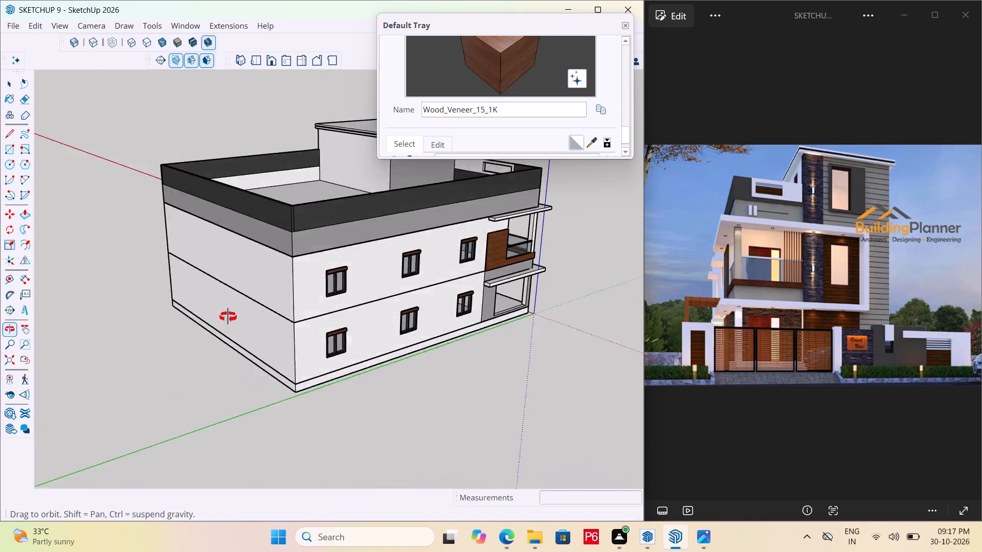
pyautogui.moveTo(228, 317); pyautogui.dragTo(783, 320, button='middle')
pyautogui.scroll(7, 376, 238)
pyautogui.scroll(5, 158, 219)
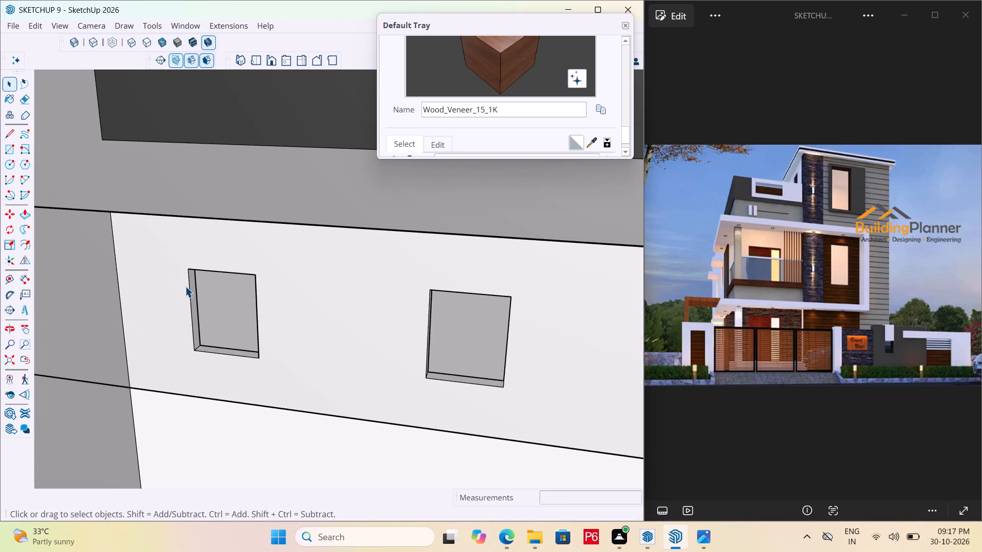
pyautogui.scroll(4, 186, 286)
pyautogui.scroll(-6, 177, 259)
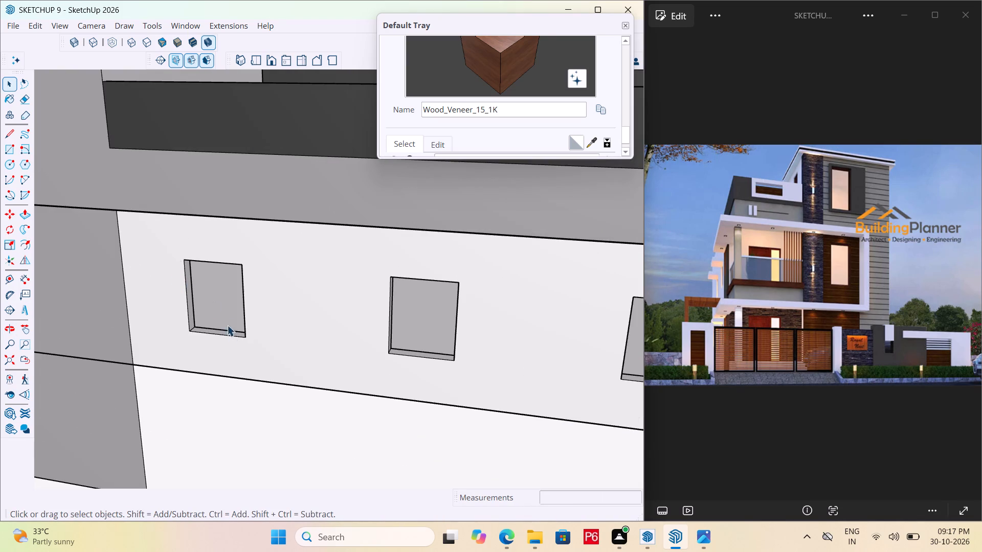
pyautogui.scroll(6, 228, 348)
pyautogui.press('r')
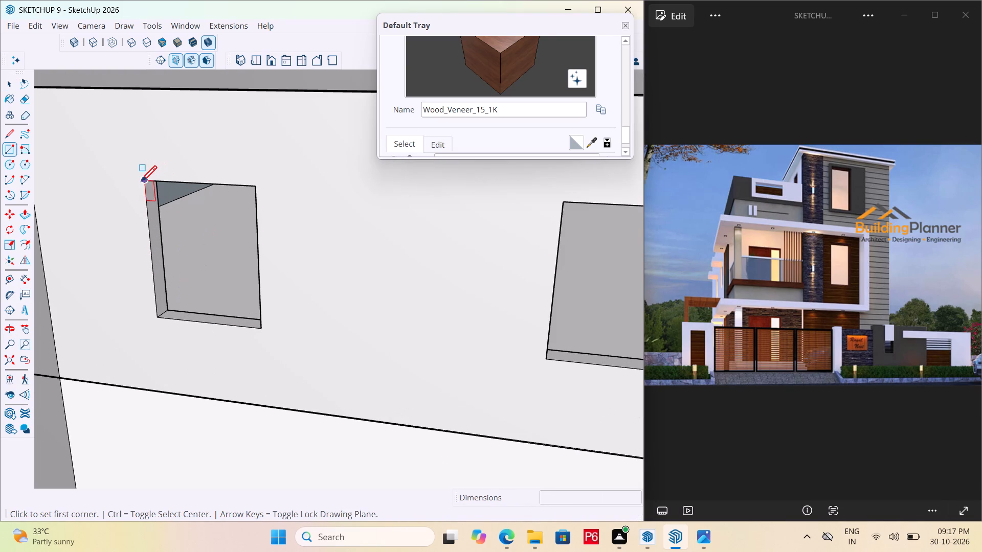
pyautogui.click(141, 183)
pyautogui.click(264, 330)
# Make the new rectangle in the first-floor window opening a group and open it for editing.
pyautogui.press('space')
pyautogui.doubleClick(191, 241)
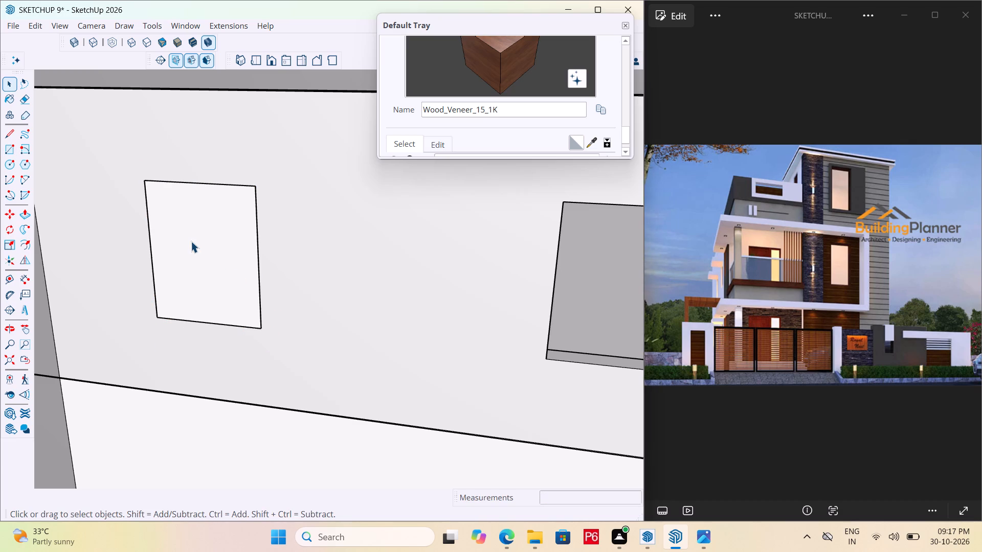
pyautogui.rightClick(191, 241)
pyautogui.click(248, 366)
pyautogui.doubleClick(221, 269)
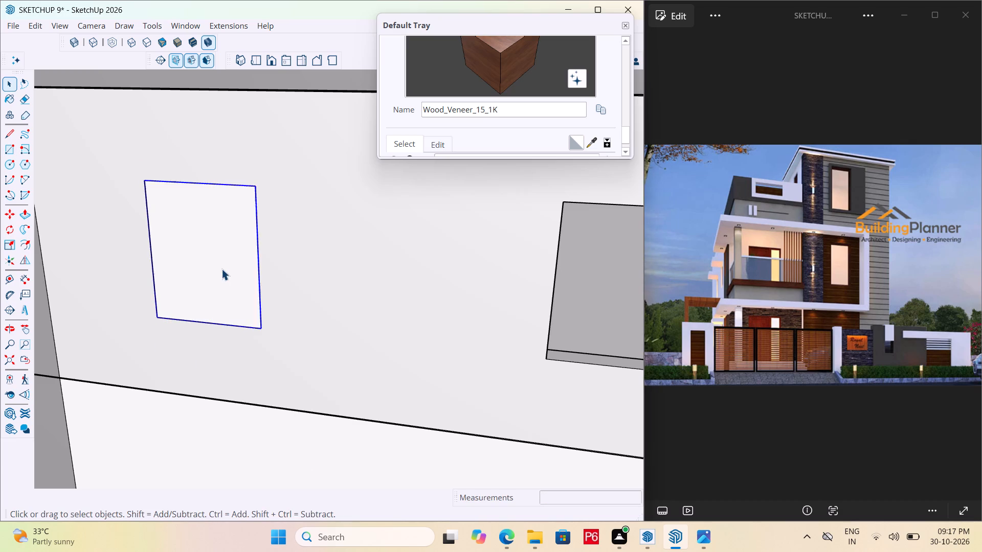
# Offset the window face's outline inward by 3" to form the frame border.
pyautogui.click(191, 236)
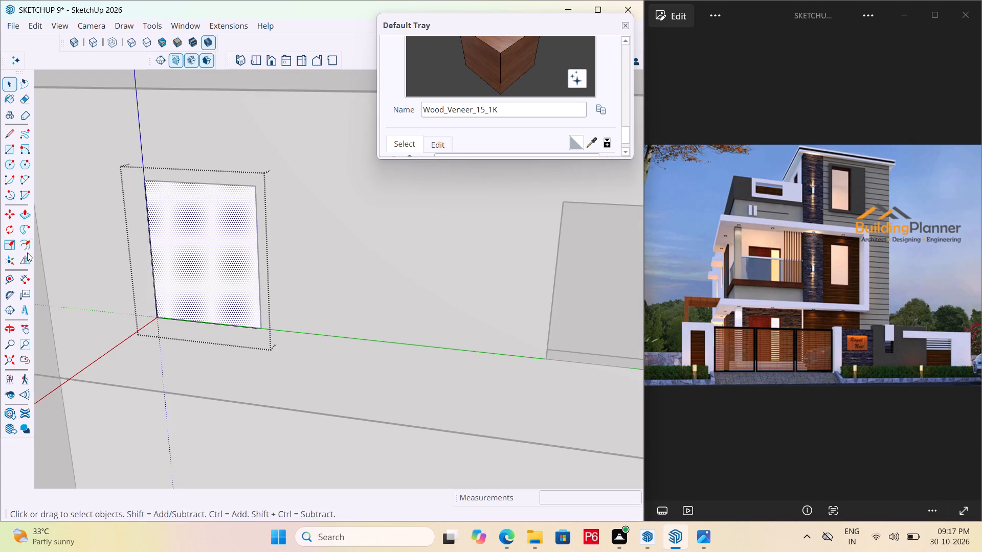
pyautogui.click(27, 246)
pyautogui.click(216, 239)
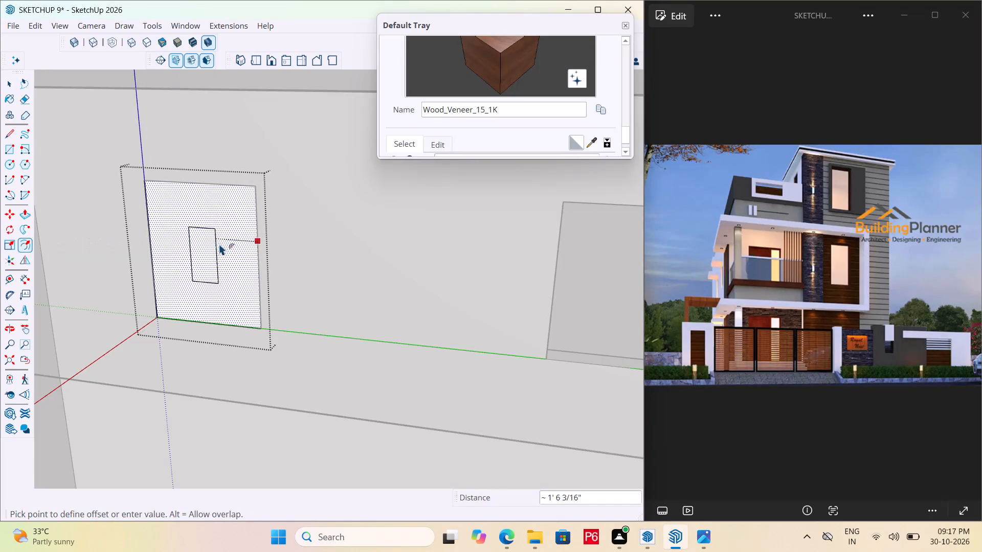
pyautogui.write('3"')
pyautogui.press('Return')
# Draw a vertical centre line between the midpoints of the inner frame outline's bottom and top edges.
pyautogui.press('l')
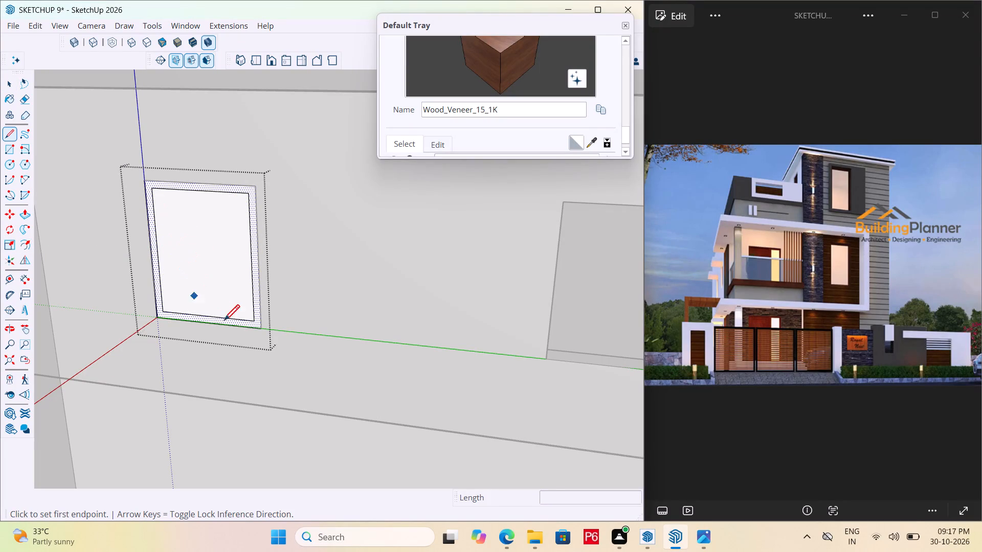
pyautogui.moveTo(209, 314); pyautogui.dragTo(209, 274)
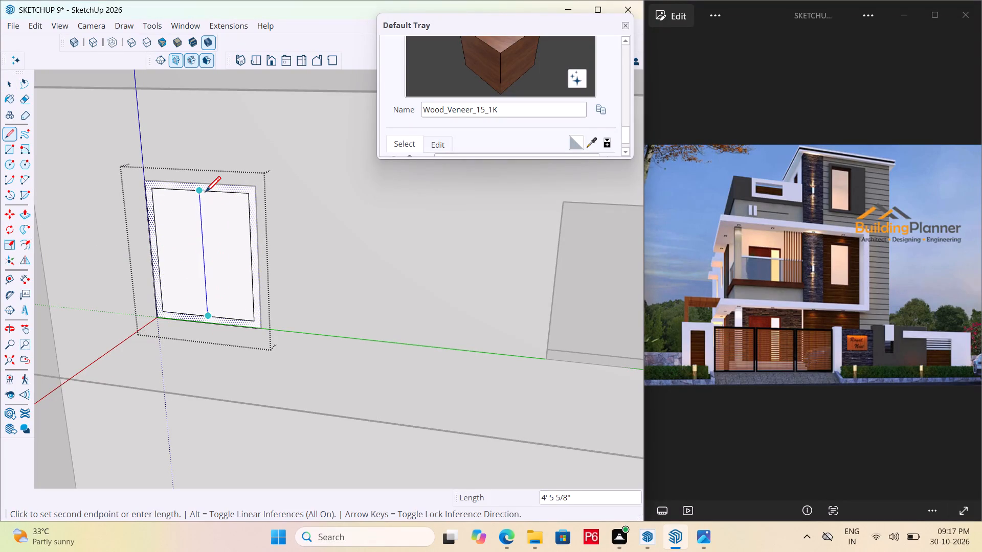
pyautogui.click(205, 194)
# Place a vertical guide on each side of the window's centre line, entering 1" for each, and save the model.
pyautogui.press('space')
pyautogui.click(200, 214)
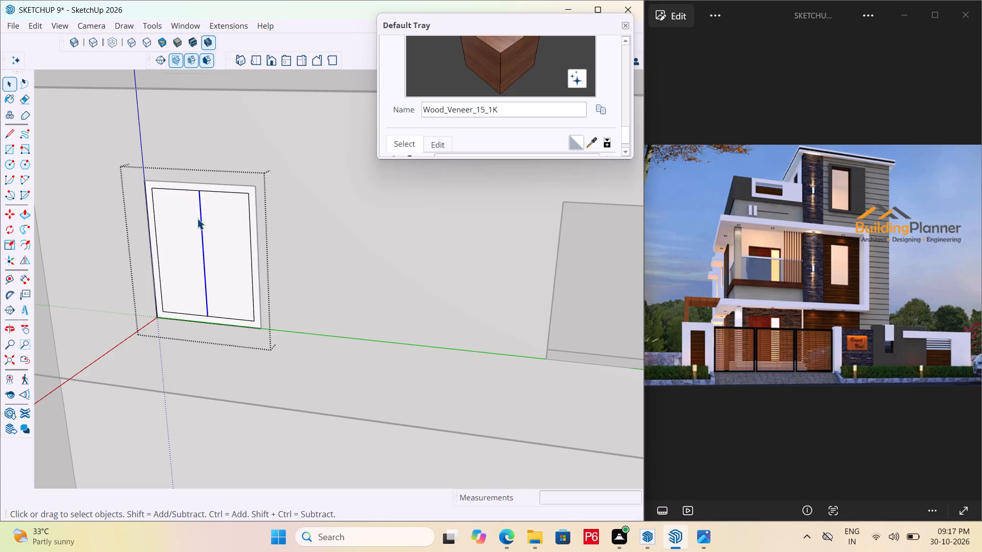
pyautogui.scroll(5, 197, 218)
pyautogui.press('t')
pyautogui.click(204, 209)
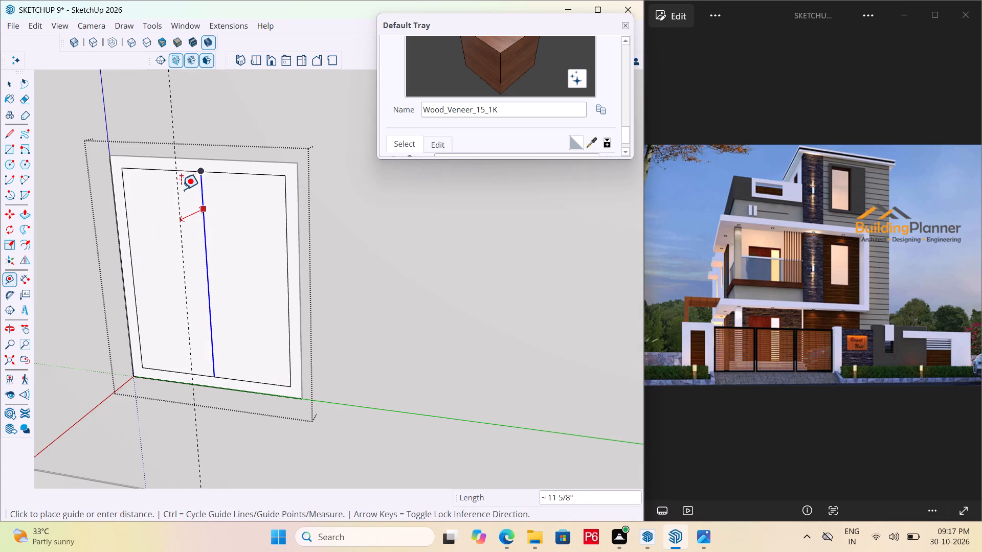
pyautogui.scroll(5, 175, 208)
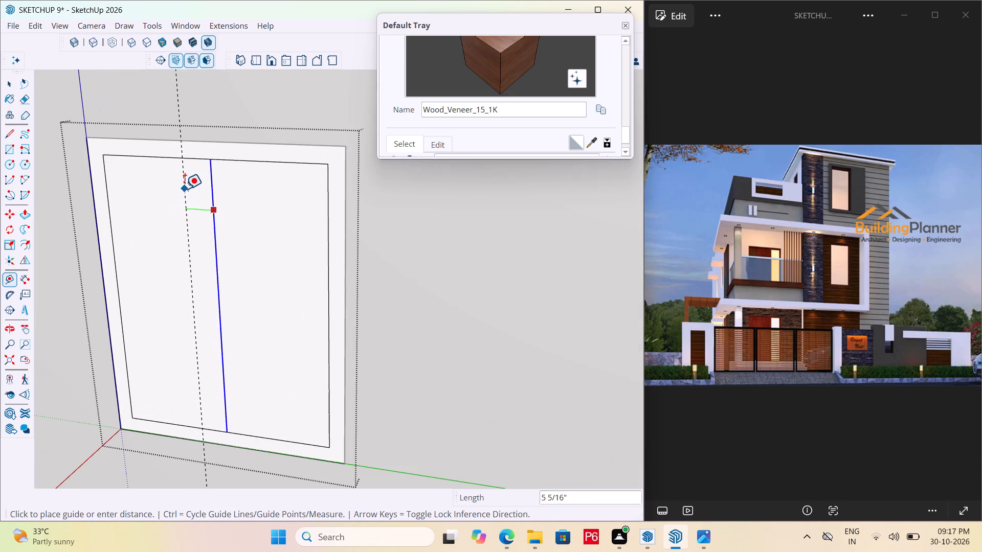
pyautogui.write('1"')
pyautogui.press('Return')
pyautogui.scroll(6, 208, 201)
pyautogui.click(216, 184)
pyautogui.write('1"')
pyautogui.press('Return')
pyautogui.hotkey('ctrl', 's')
pyautogui.hotkey('ctrl', 's')
pyautogui.hotkey('ctrl', 's')
# Erase the vertical centre line between the two guides.
pyautogui.scroll(-3, 162, 157)
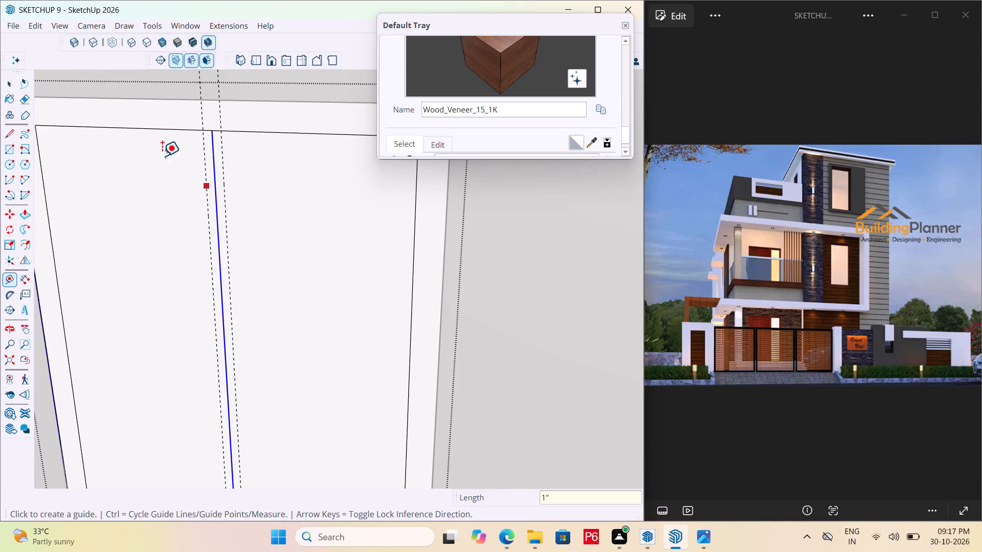
pyautogui.scroll(-1, 162, 156)
pyautogui.press('space')
pyautogui.press('e')
pyautogui.scroll(4, 211, 165)
pyautogui.moveTo(205, 155); pyautogui.dragTo(202, 150)
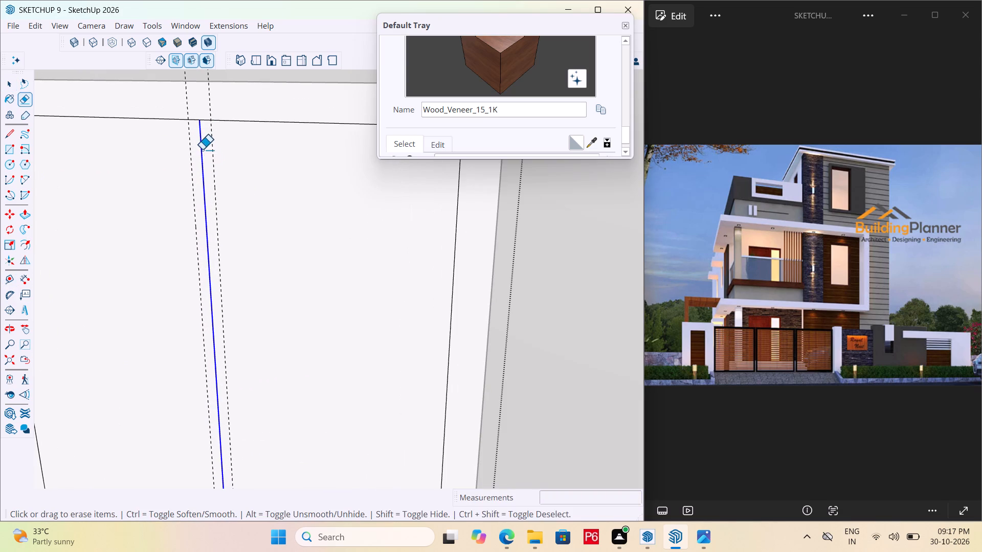
pyautogui.moveTo(202, 150); pyautogui.dragTo(201, 148)
pyautogui.press('e')
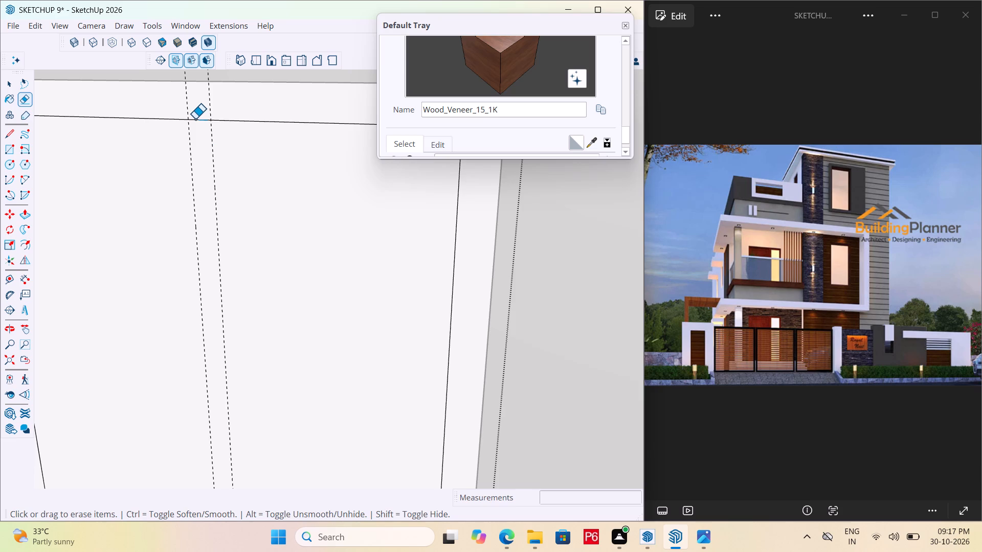
# Draw a narrow mullion rectangle between the two guides over the inner outline's full height, and save the model.
pyautogui.press('r')
pyautogui.click(187, 119)
pyautogui.scroll(-5, 179, 161)
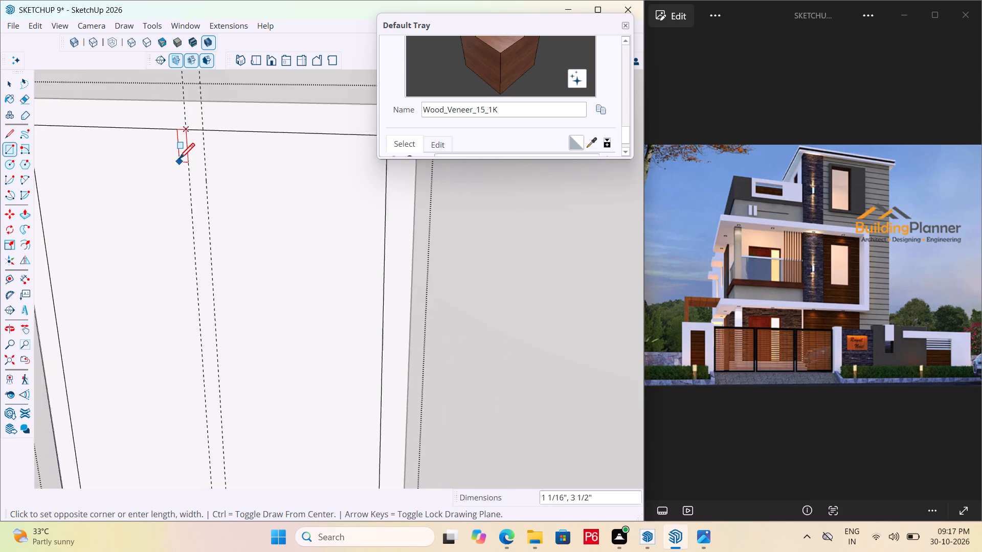
pyautogui.scroll(-5, 179, 160)
pyautogui.scroll(10, 197, 297)
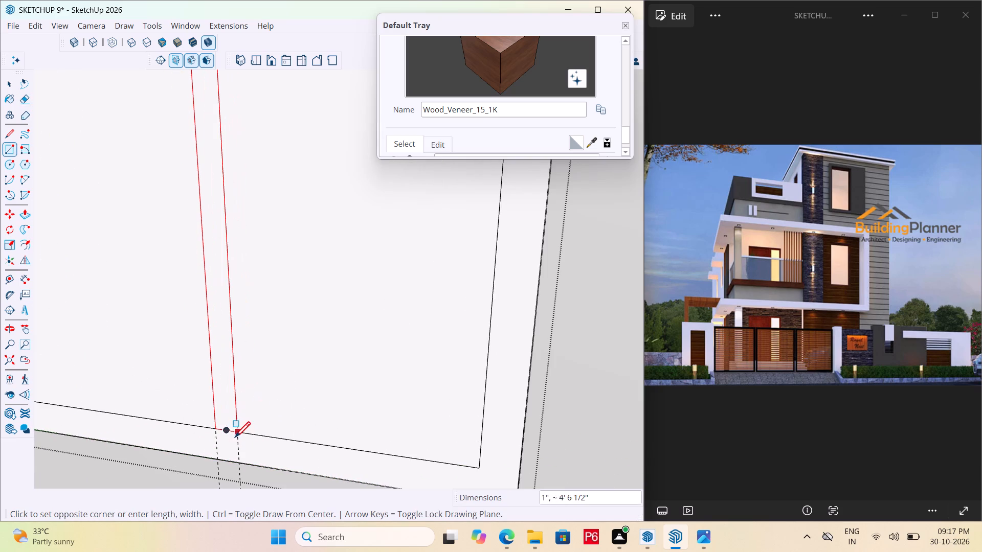
pyautogui.click(240, 432)
pyautogui.hotkey('ctrl', 's')
pyautogui.hotkey('ctrl', 's')
pyautogui.keyDown('ctrl'); pyautogui.scroll(-7, 176, 385); pyautogui.keyUp('ctrl')
pyautogui.hotkey('ctrl', 's')
pyautogui.hotkey('ctrl', 's')
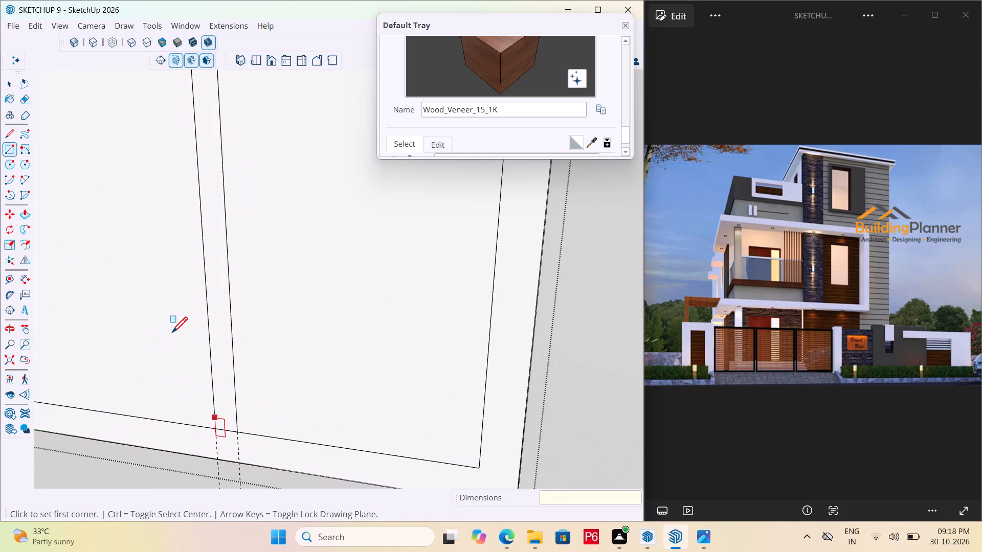
pyautogui.hotkey('ctrl', 's')
pyautogui.hotkey('ctrl', 's')
pyautogui.keyDown('ctrl'); pyautogui.scroll(-5, 187, 302); pyautogui.keyUp('ctrl')
pyautogui.hotkey('ctrl', 's')
pyautogui.hotkey('ctrl', 's')
pyautogui.hotkey('ctrl', 's')
pyautogui.hotkey('ctrl', 's')
pyautogui.scroll(-3, 174, 249)
pyautogui.press('space')
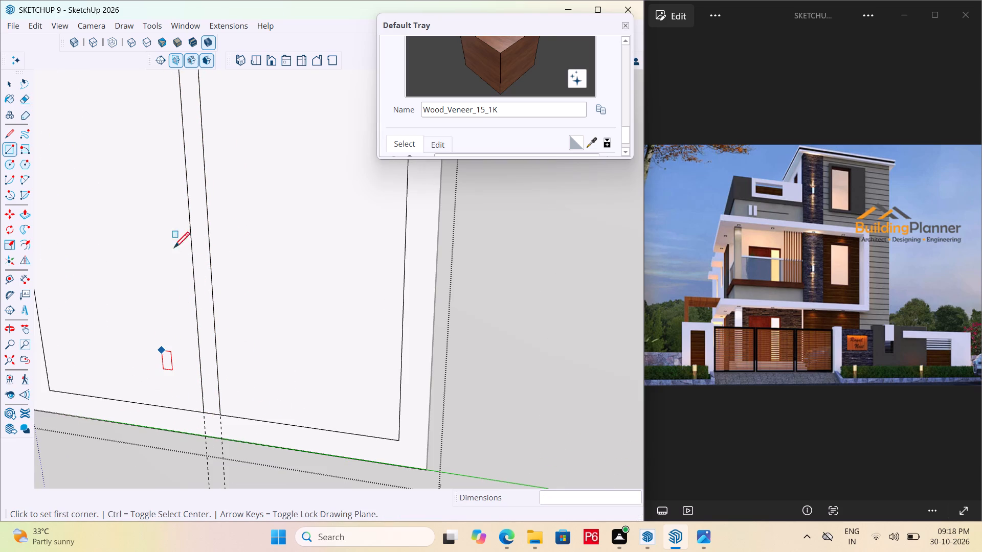
# Erase both vertical guides running through the window.
pyautogui.scroll(-2, 174, 249)
pyautogui.scroll(-4, 147, 211)
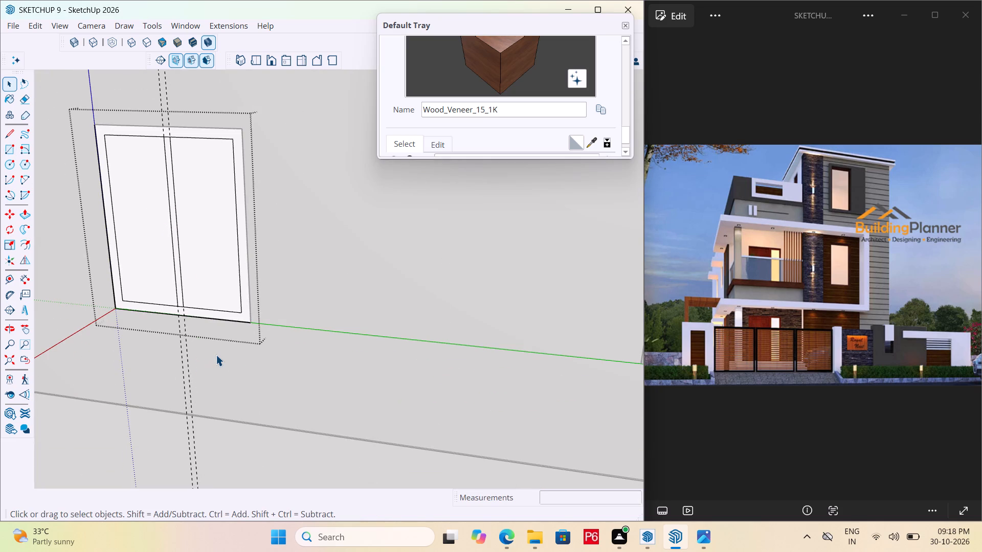
pyautogui.press('e')
pyautogui.moveTo(215, 366); pyautogui.dragTo(171, 351)
# Erase the short edges at the mullion's bottom and top so it merges with the window frame.
pyautogui.scroll(11, 169, 307)
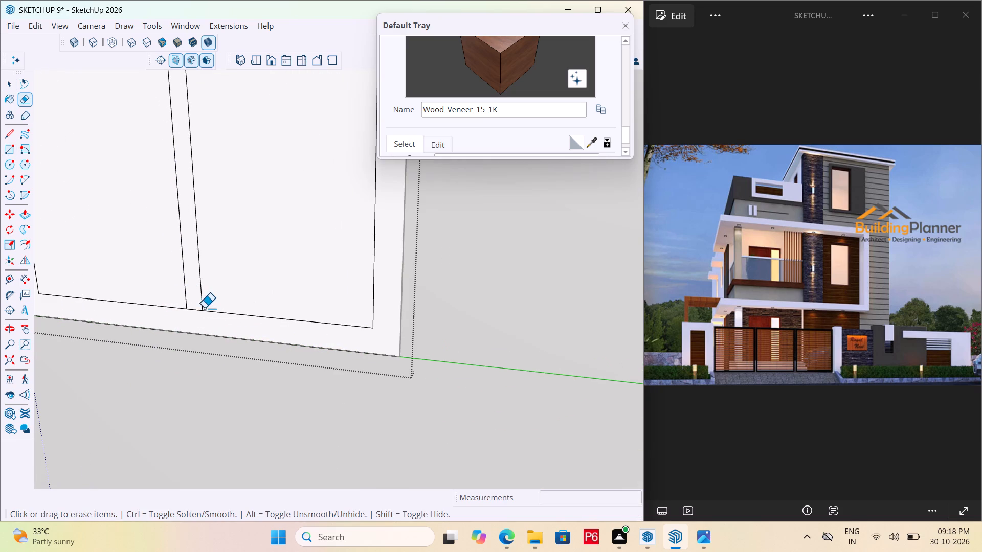
pyautogui.moveTo(194, 308); pyautogui.dragTo(193, 313)
pyautogui.scroll(-6, 183, 331)
pyautogui.scroll(-6, 168, 283)
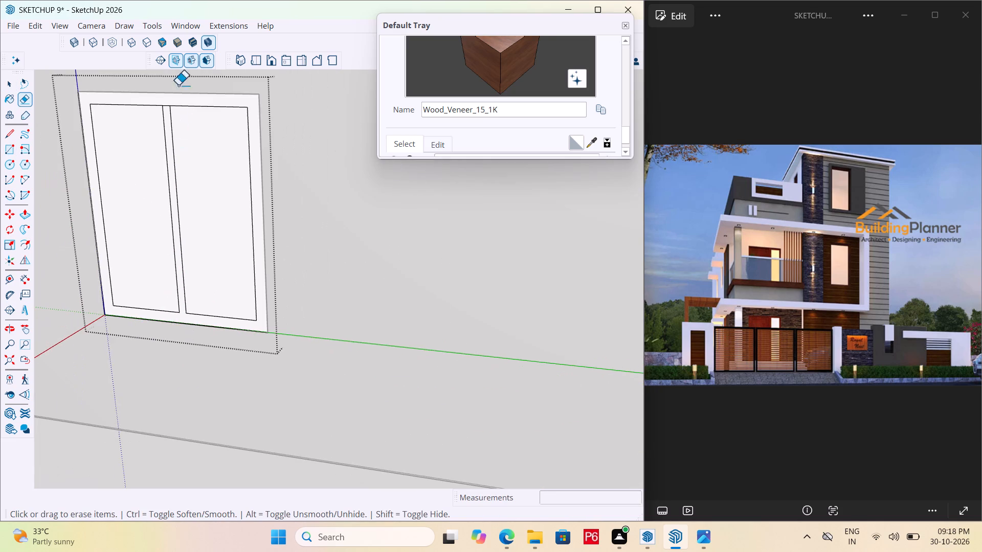
pyautogui.scroll(14, 176, 67)
pyautogui.moveTo(169, 99); pyautogui.dragTo(169, 104)
pyautogui.scroll(-2, 139, 173)
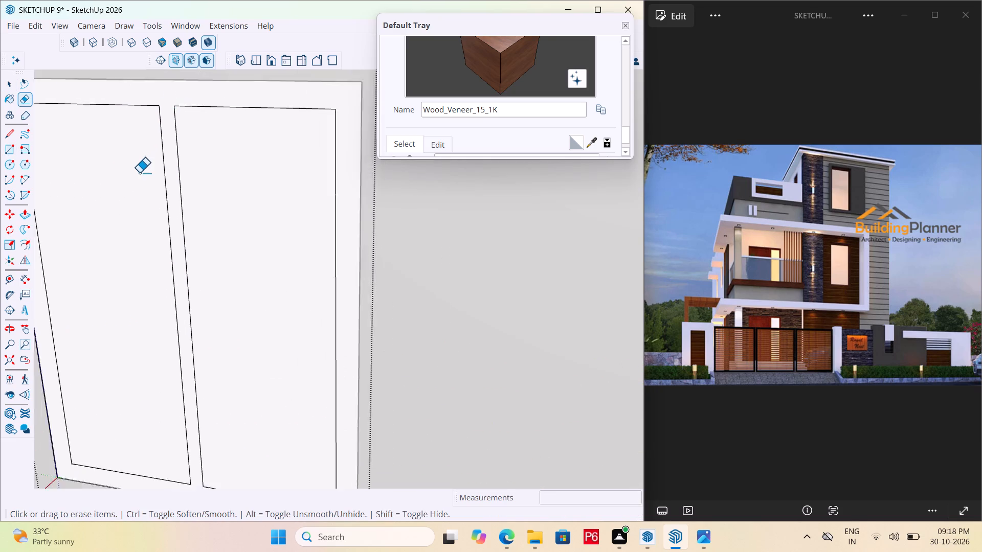
pyautogui.scroll(-10, 139, 173)
pyautogui.moveTo(144, 182); pyautogui.dragTo(132, 189, button='middle')
pyautogui.scroll(-5, 434, 153)
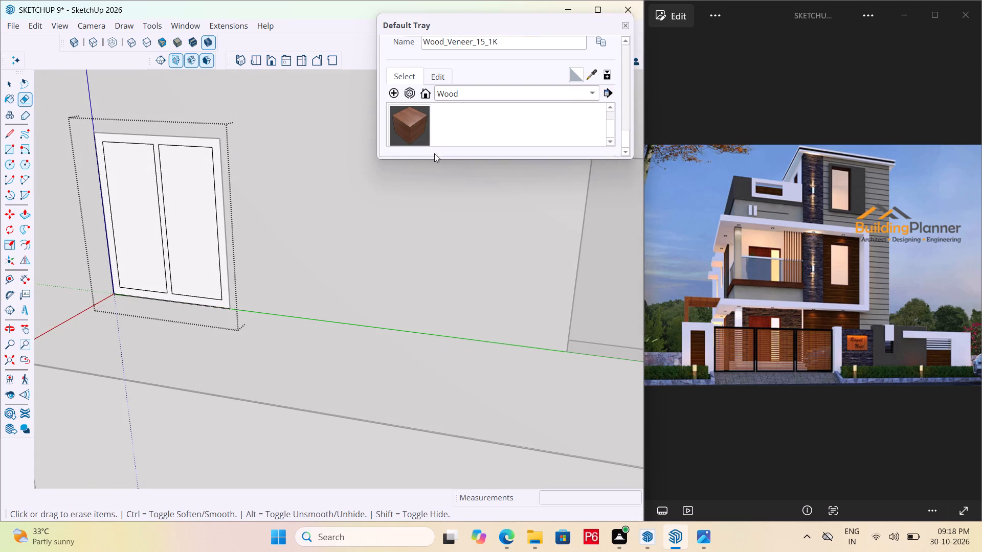
# Paint the window frame and mullion with M09_Shadow_Night from the Solid Colors collection.
pyautogui.click(475, 95)
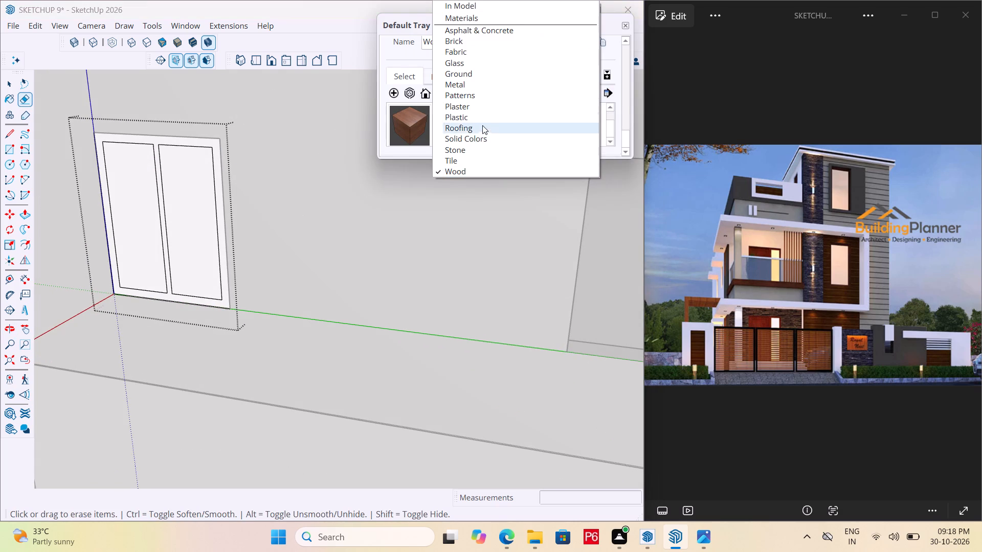
pyautogui.click(482, 138)
pyautogui.scroll(-4, 490, 117)
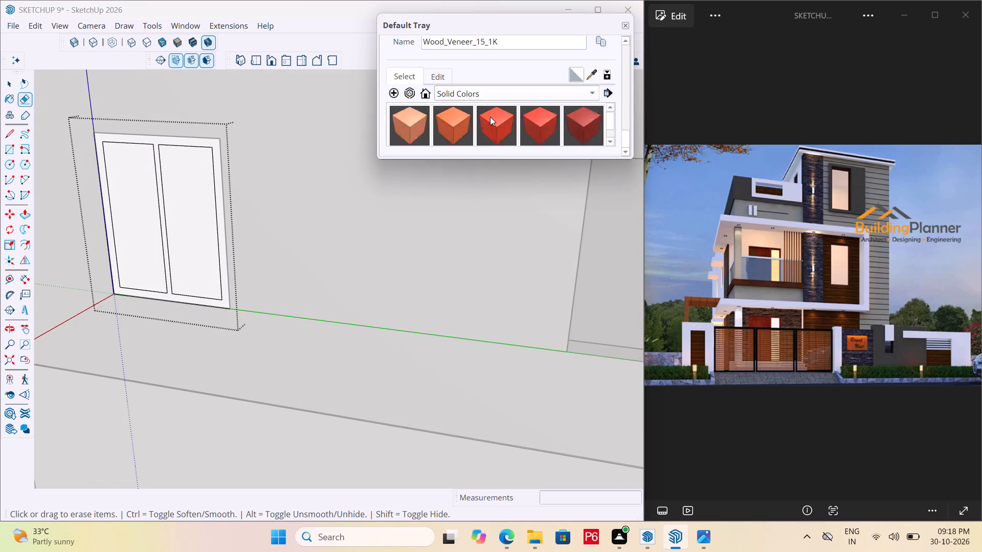
pyautogui.scroll(-2, 490, 117)
pyautogui.scroll(-16, 540, 132)
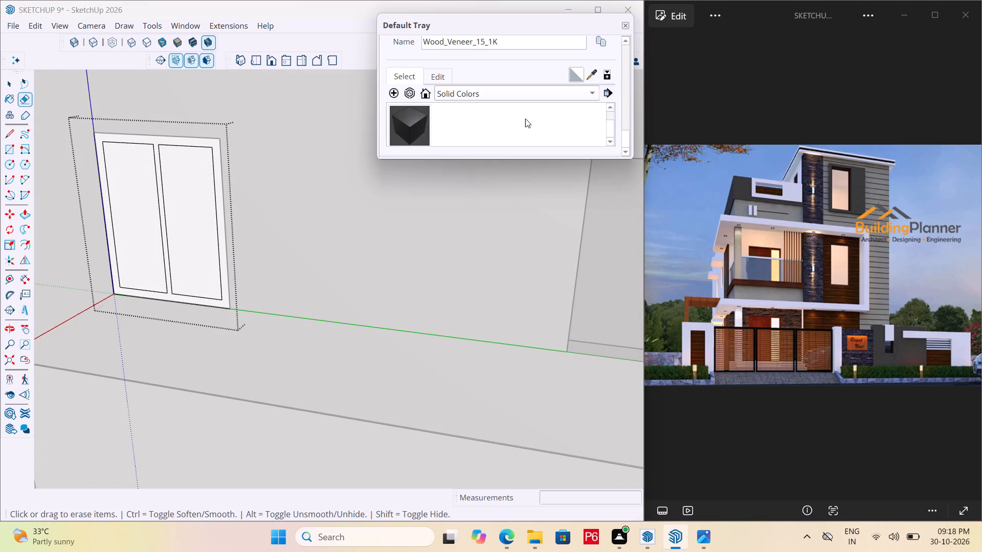
pyautogui.scroll(2, 525, 119)
pyautogui.scroll(-2, 525, 119)
pyautogui.scroll(1, 525, 119)
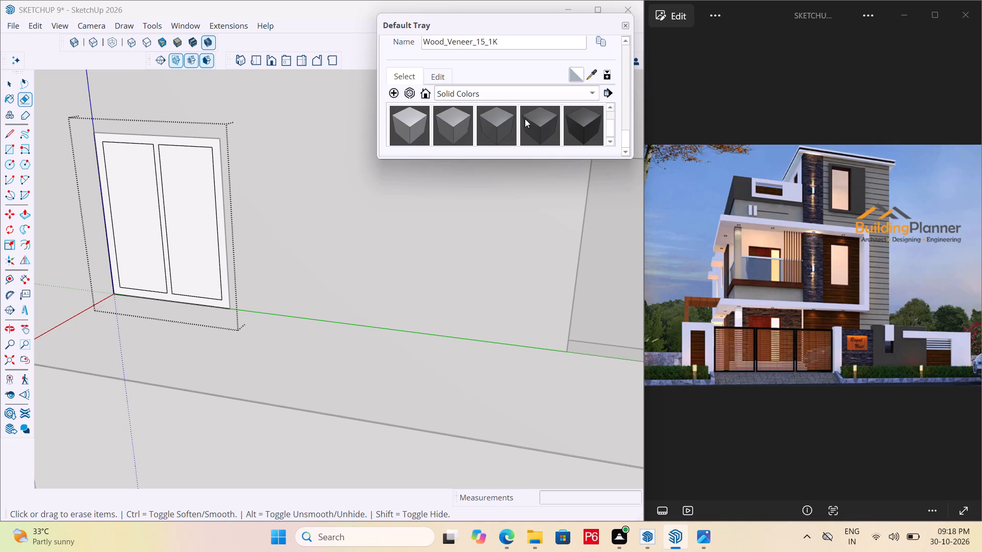
pyautogui.scroll(-2, 540, 123)
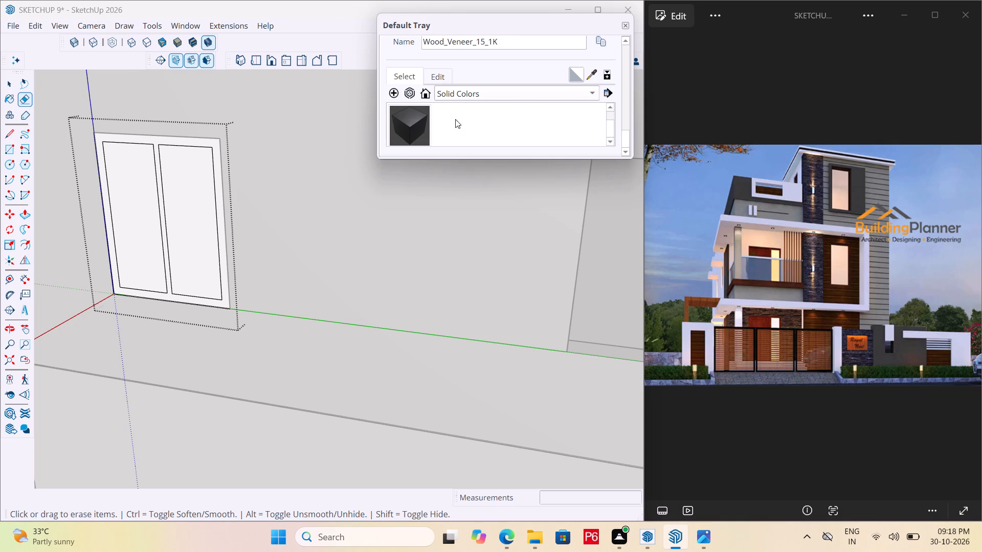
pyautogui.click(414, 122)
pyautogui.click(215, 148)
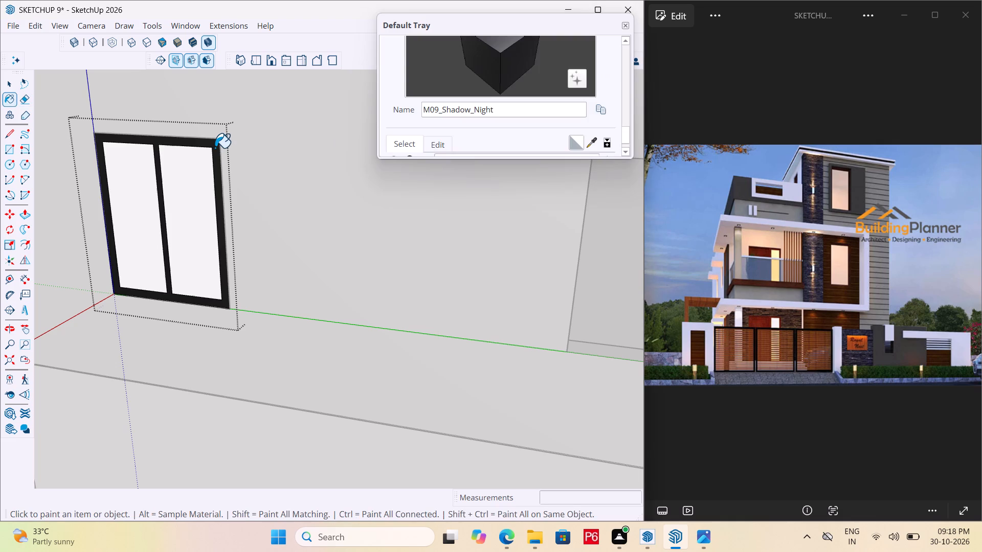
# Push/Pull the black frame face outward by 6", save the model, and leave the window group.
pyautogui.scroll(5, 176, 167)
pyautogui.moveTo(210, 170); pyautogui.dragTo(150, 181, button='middle')
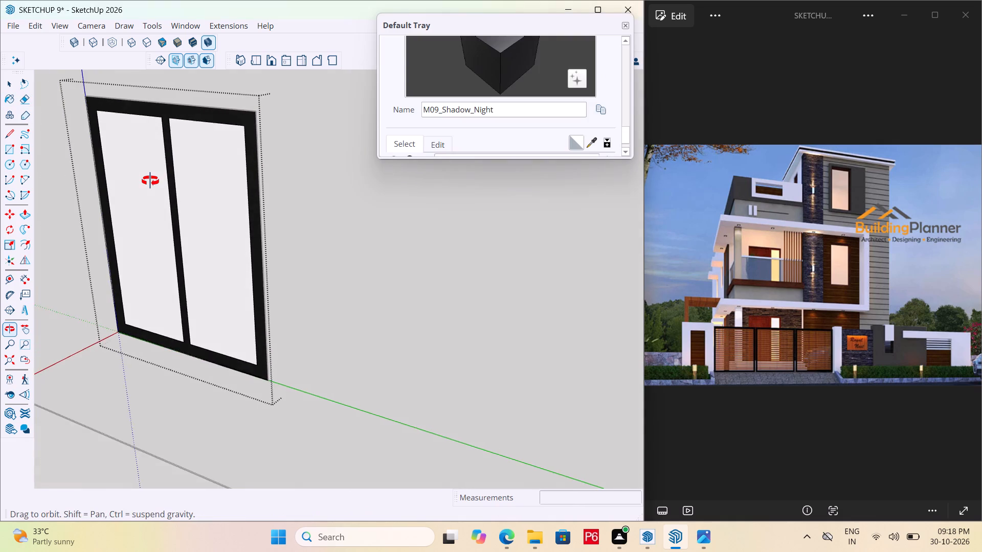
pyautogui.moveTo(150, 181); pyautogui.dragTo(150, 181, button='middle')
pyautogui.scroll(3, 239, 139)
pyautogui.press('p')
pyautogui.click(251, 134)
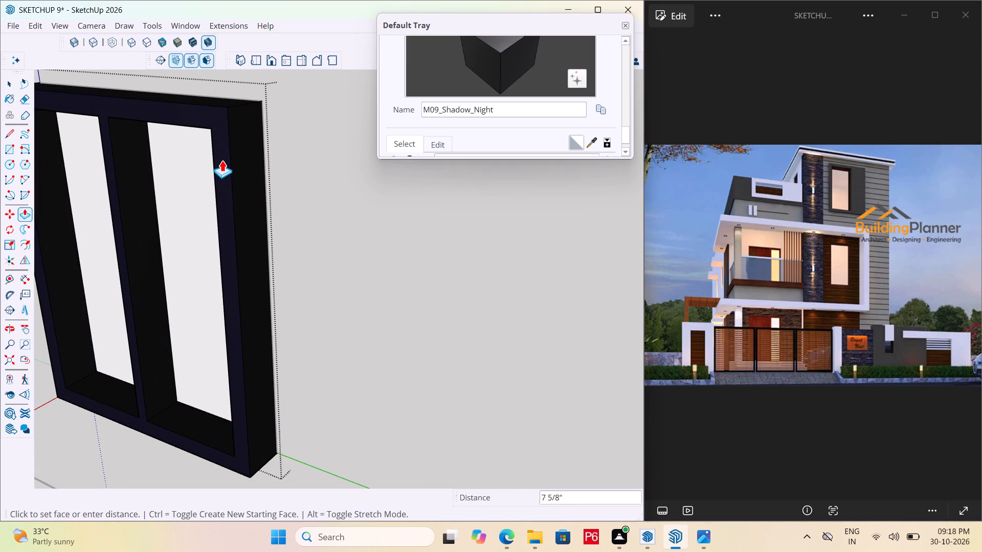
pyautogui.write('6"')
pyautogui.press('Return')
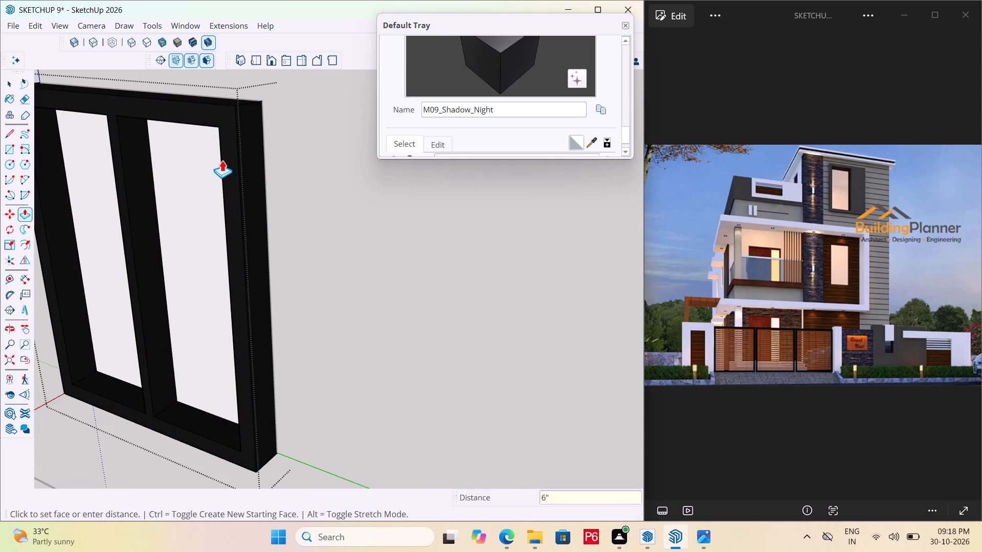
pyautogui.scroll(-5, 169, 168)
pyautogui.moveTo(141, 199); pyautogui.dragTo(210, 202, button='middle')
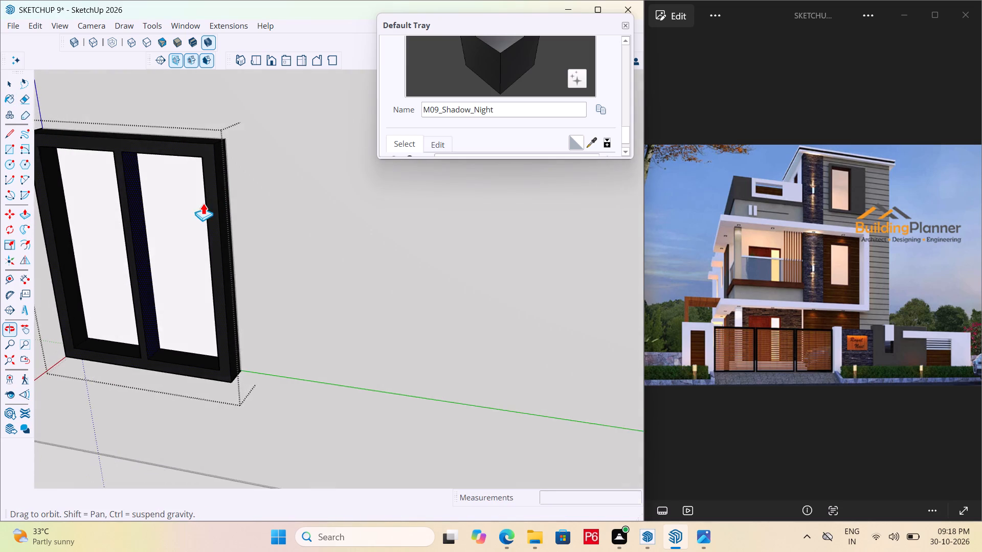
pyautogui.scroll(-6, 226, 191)
pyautogui.hotkey('ctrl', 's')
pyautogui.hotkey('ctrl', 's')
pyautogui.hotkey('ctrl', 's')
pyautogui.scroll(-3, 245, 179)
pyautogui.press('space')
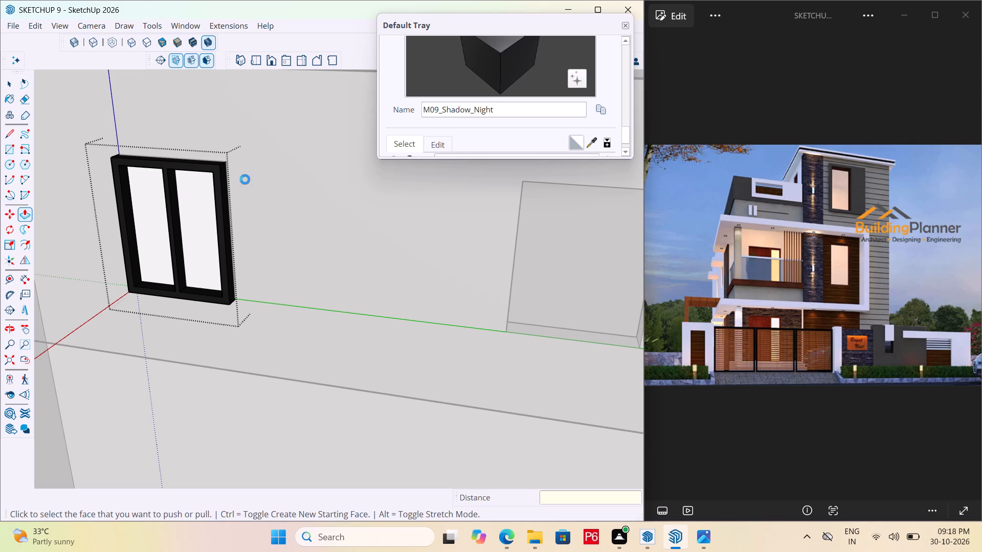
pyautogui.scroll(-2, 245, 179)
pyautogui.click(266, 247)
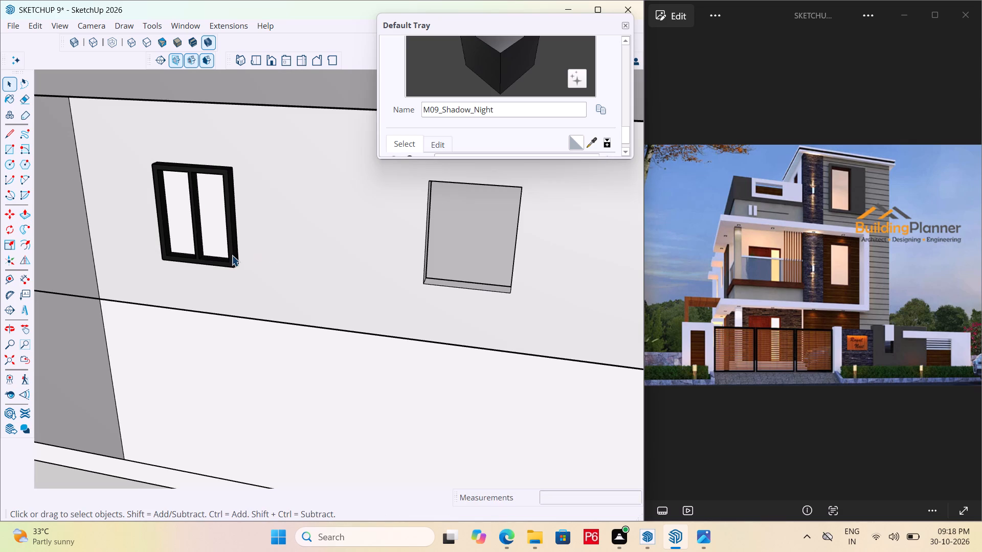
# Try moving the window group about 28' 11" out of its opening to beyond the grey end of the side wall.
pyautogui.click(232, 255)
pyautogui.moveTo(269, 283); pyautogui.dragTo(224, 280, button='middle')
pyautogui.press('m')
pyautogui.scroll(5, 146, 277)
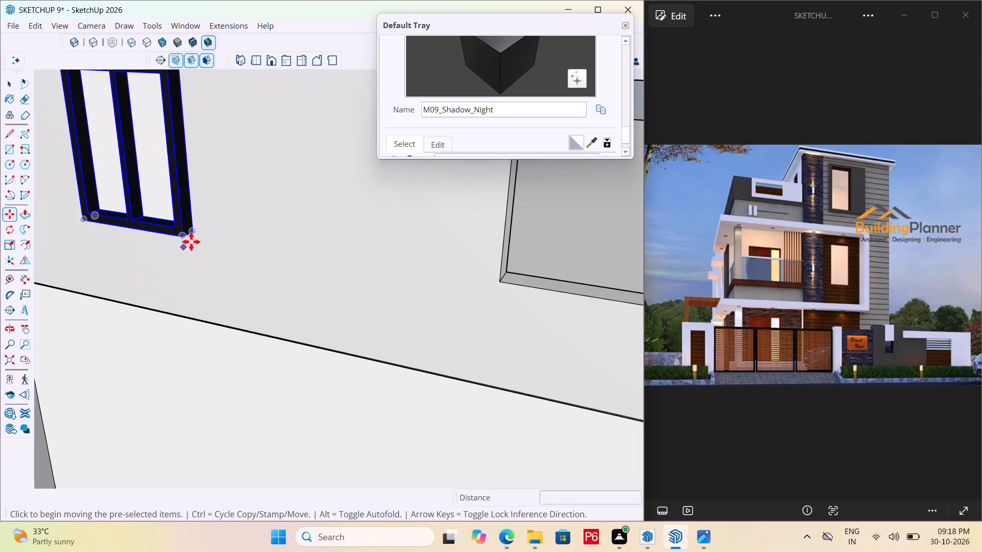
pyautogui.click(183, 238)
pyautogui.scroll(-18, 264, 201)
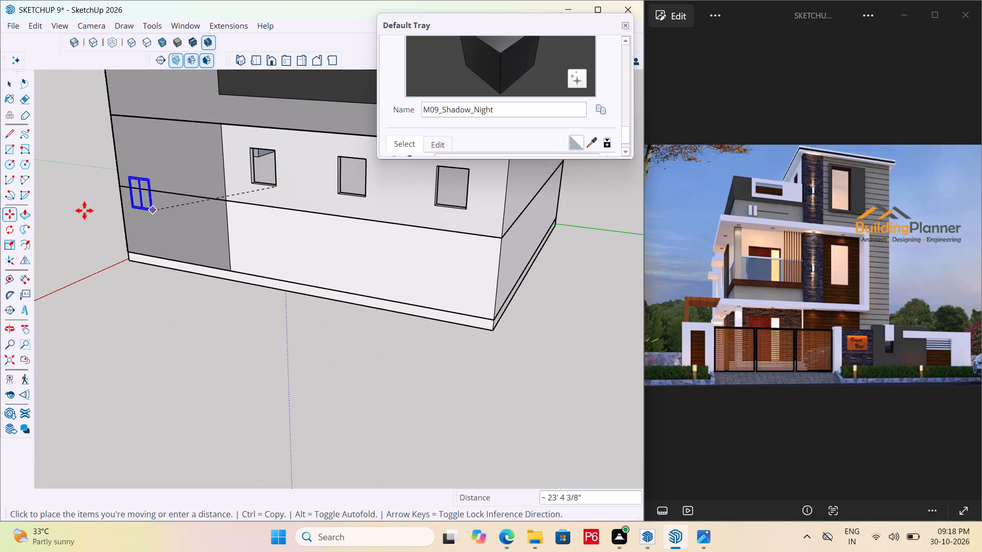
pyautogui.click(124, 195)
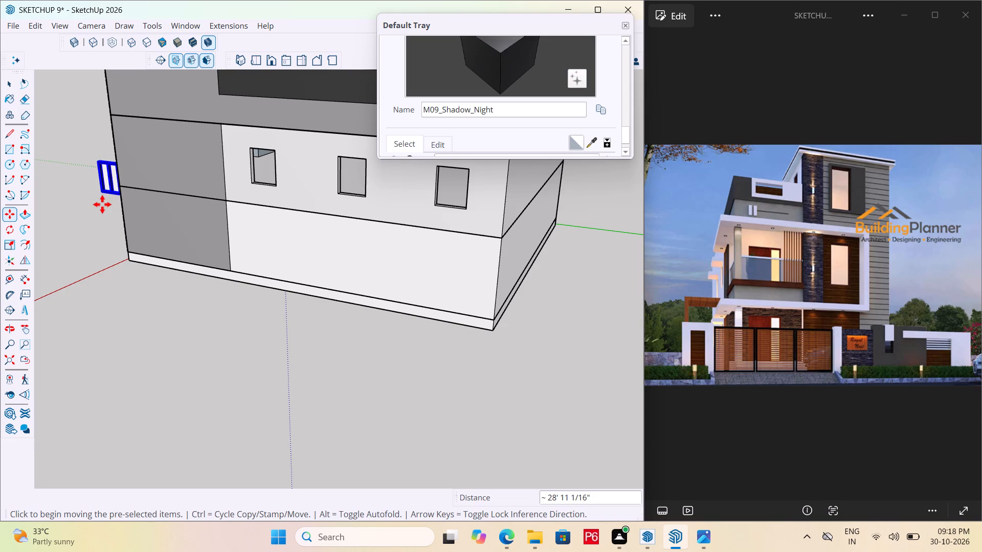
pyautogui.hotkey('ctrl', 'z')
# Move the window group about 55' out of its opening to the open space beside the house.
pyautogui.scroll(17, 278, 192)
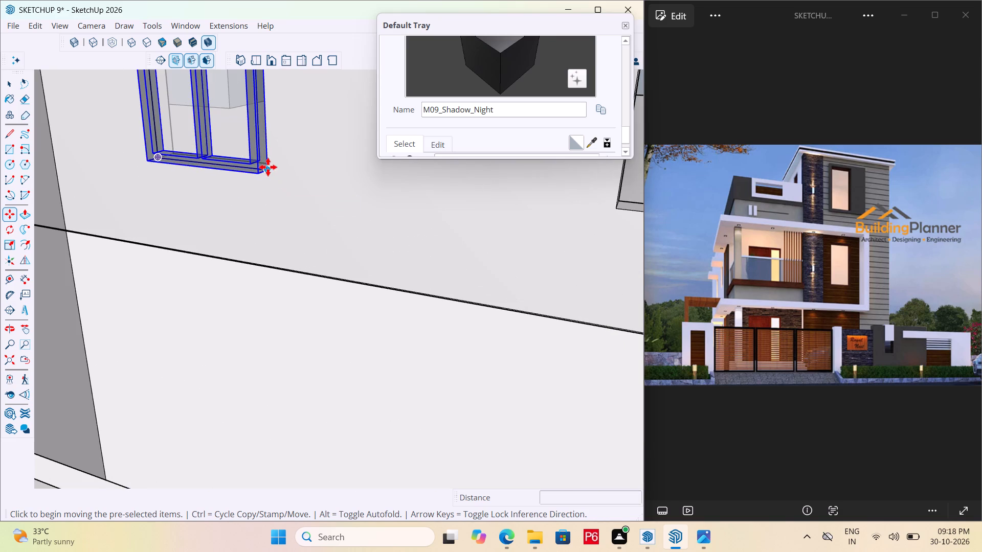
pyautogui.click(270, 169)
pyautogui.scroll(-15, 207, 234)
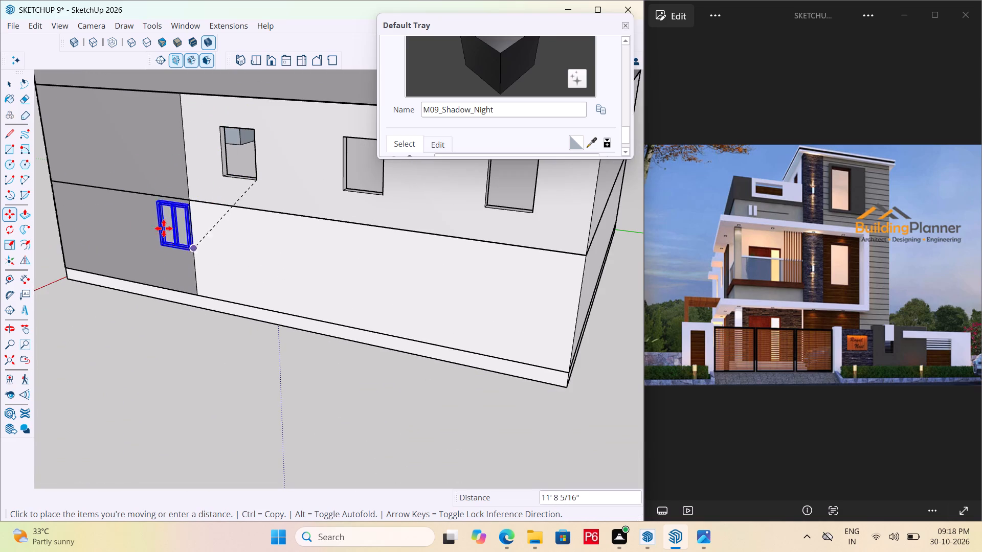
pyautogui.scroll(-10, 295, 129)
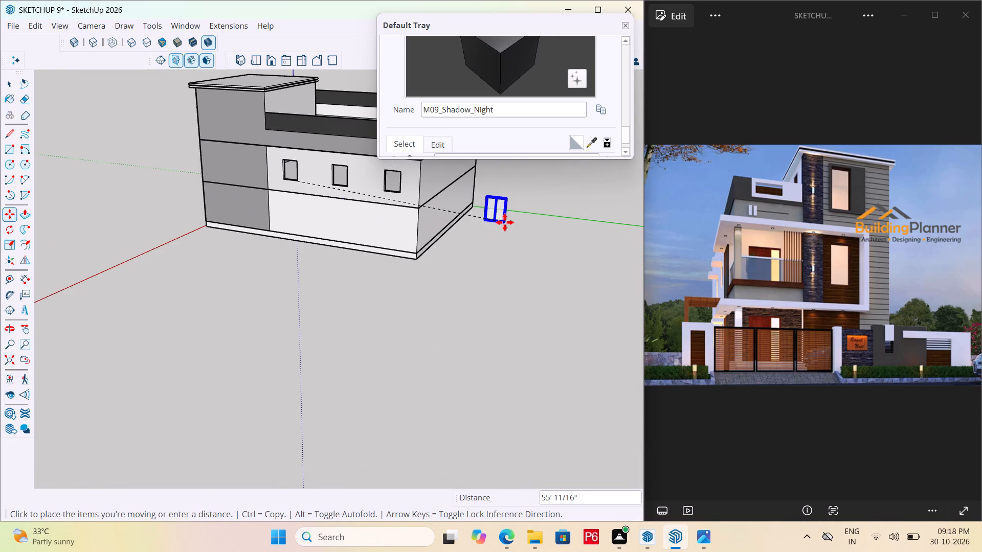
pyautogui.click(502, 223)
# Open the window group for editing and delete both white pane faces between the frame and mullion.
pyautogui.scroll(18, 507, 203)
pyautogui.scroll(-5, 542, 173)
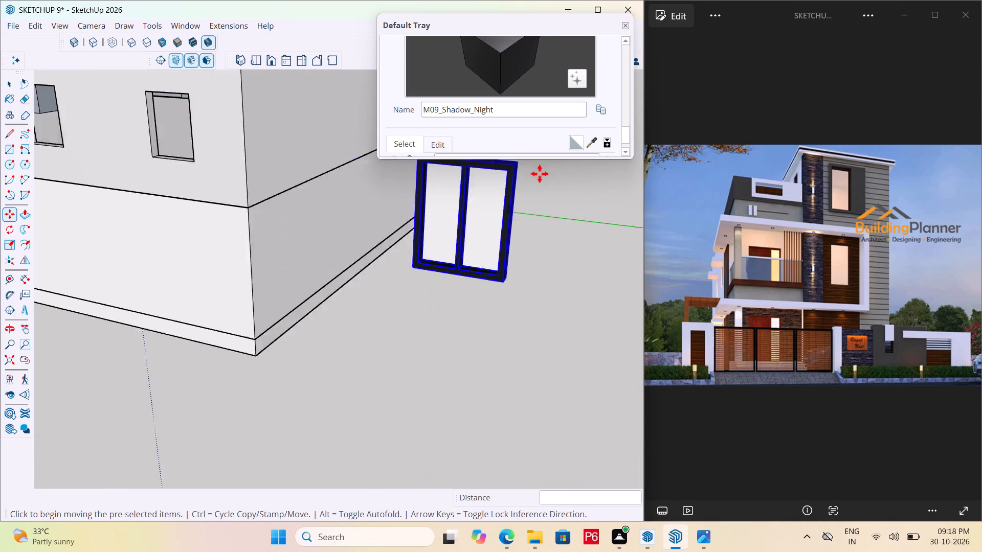
pyautogui.press('space')
pyautogui.doubleClick(483, 203)
pyautogui.click(481, 203)
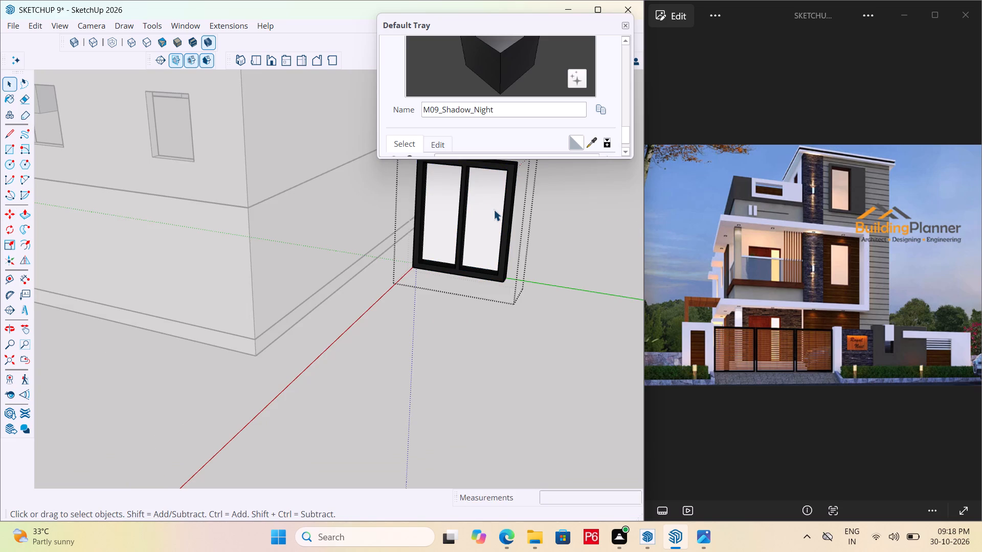
pyautogui.click(494, 210)
pyautogui.press('Delete')
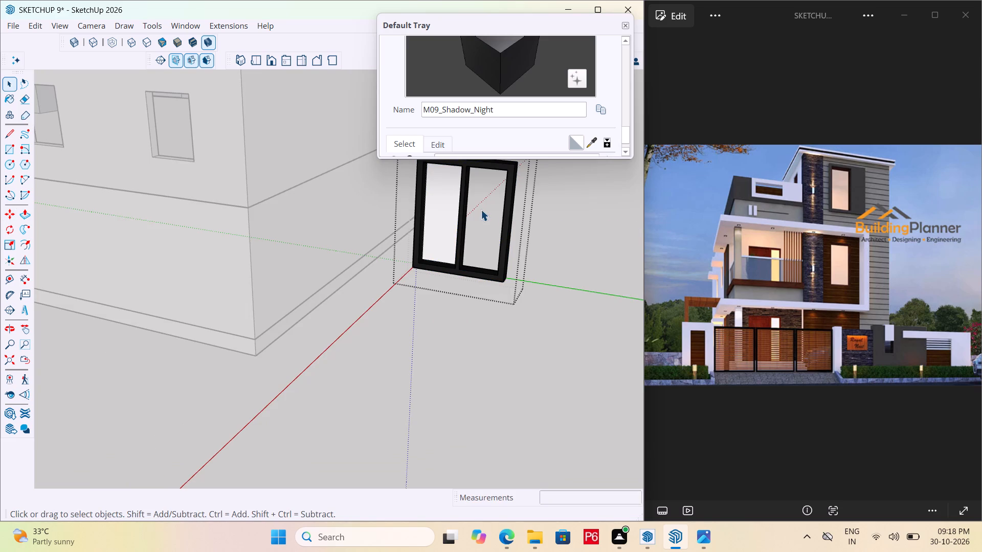
pyautogui.click(441, 201)
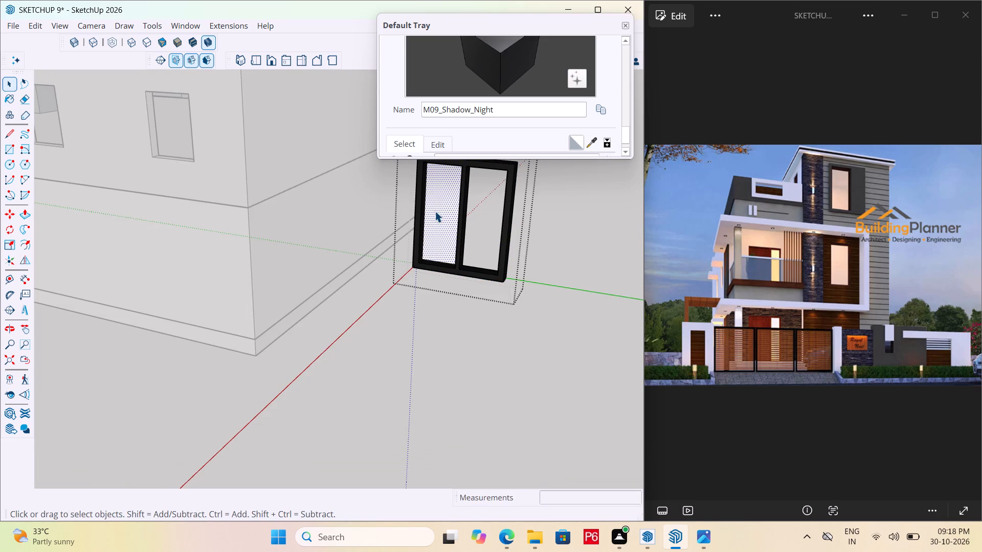
pyautogui.press('Delete')
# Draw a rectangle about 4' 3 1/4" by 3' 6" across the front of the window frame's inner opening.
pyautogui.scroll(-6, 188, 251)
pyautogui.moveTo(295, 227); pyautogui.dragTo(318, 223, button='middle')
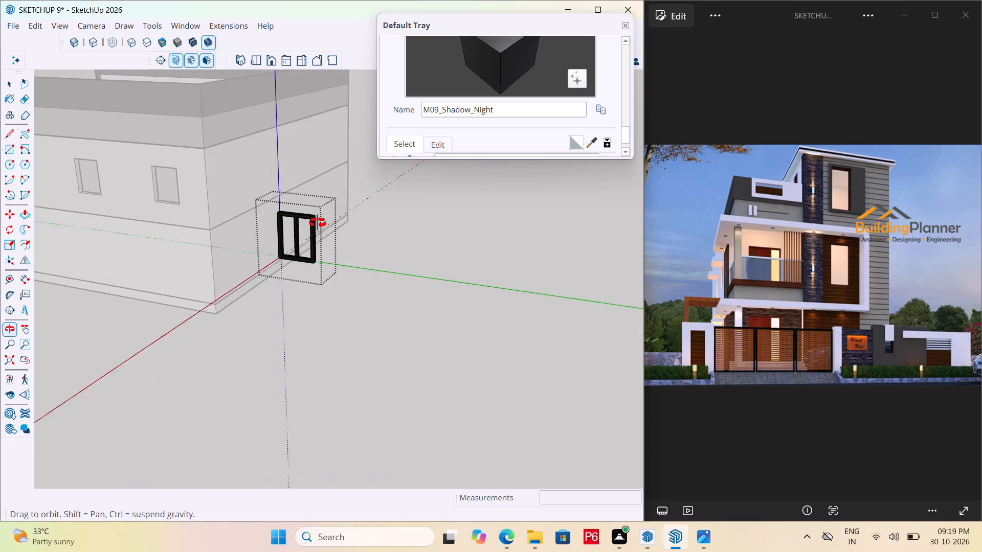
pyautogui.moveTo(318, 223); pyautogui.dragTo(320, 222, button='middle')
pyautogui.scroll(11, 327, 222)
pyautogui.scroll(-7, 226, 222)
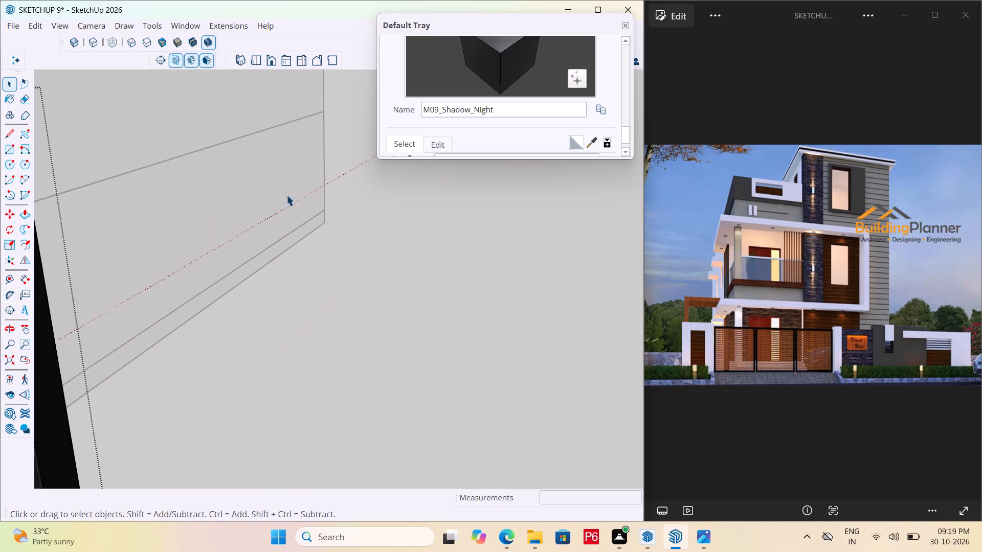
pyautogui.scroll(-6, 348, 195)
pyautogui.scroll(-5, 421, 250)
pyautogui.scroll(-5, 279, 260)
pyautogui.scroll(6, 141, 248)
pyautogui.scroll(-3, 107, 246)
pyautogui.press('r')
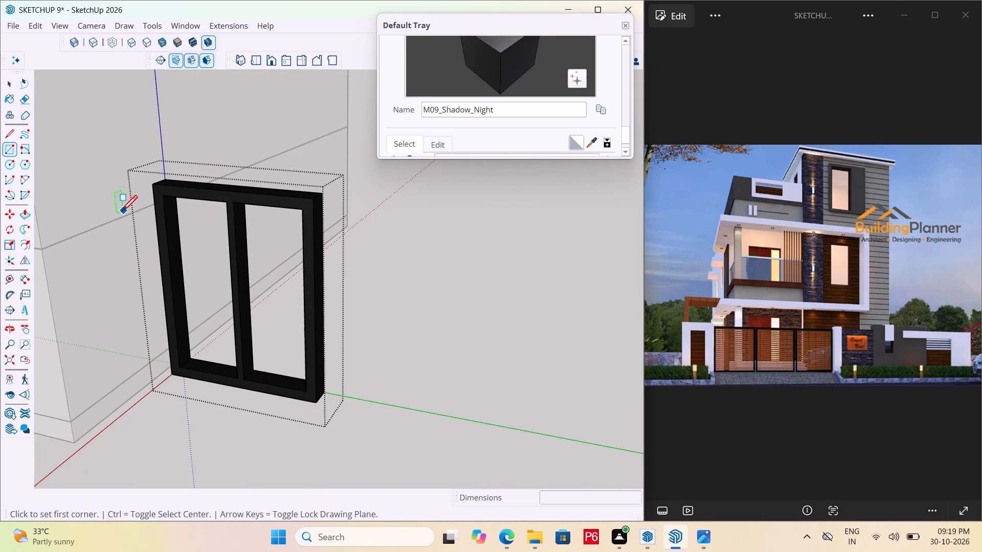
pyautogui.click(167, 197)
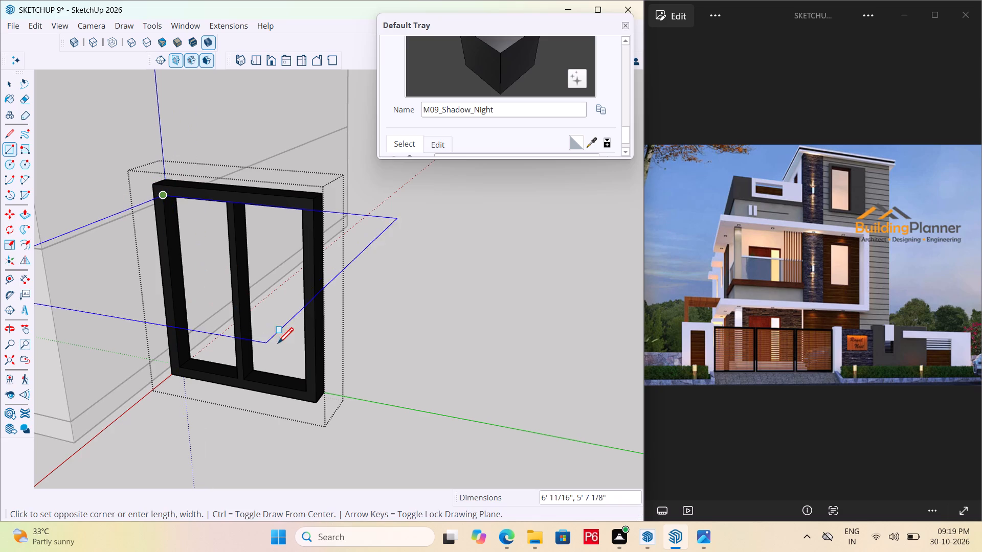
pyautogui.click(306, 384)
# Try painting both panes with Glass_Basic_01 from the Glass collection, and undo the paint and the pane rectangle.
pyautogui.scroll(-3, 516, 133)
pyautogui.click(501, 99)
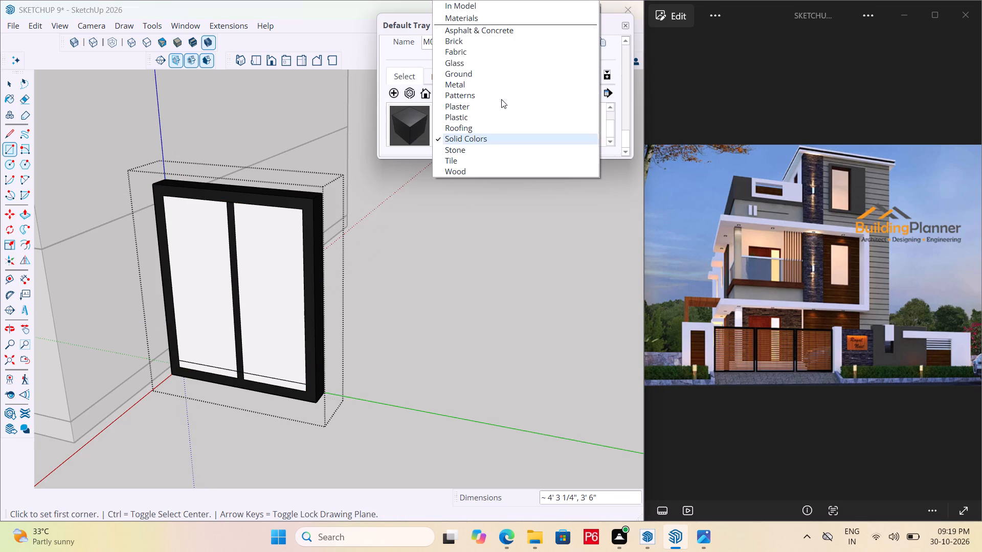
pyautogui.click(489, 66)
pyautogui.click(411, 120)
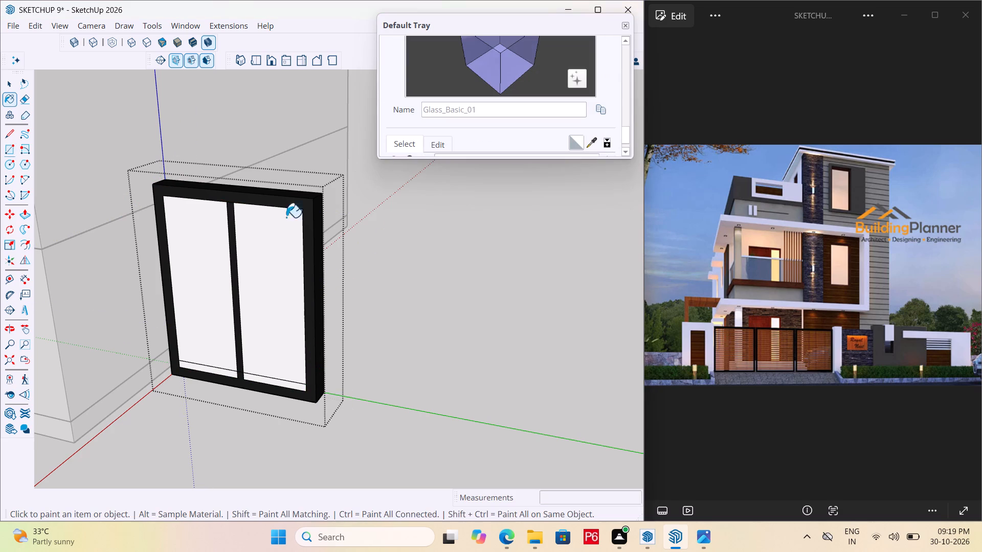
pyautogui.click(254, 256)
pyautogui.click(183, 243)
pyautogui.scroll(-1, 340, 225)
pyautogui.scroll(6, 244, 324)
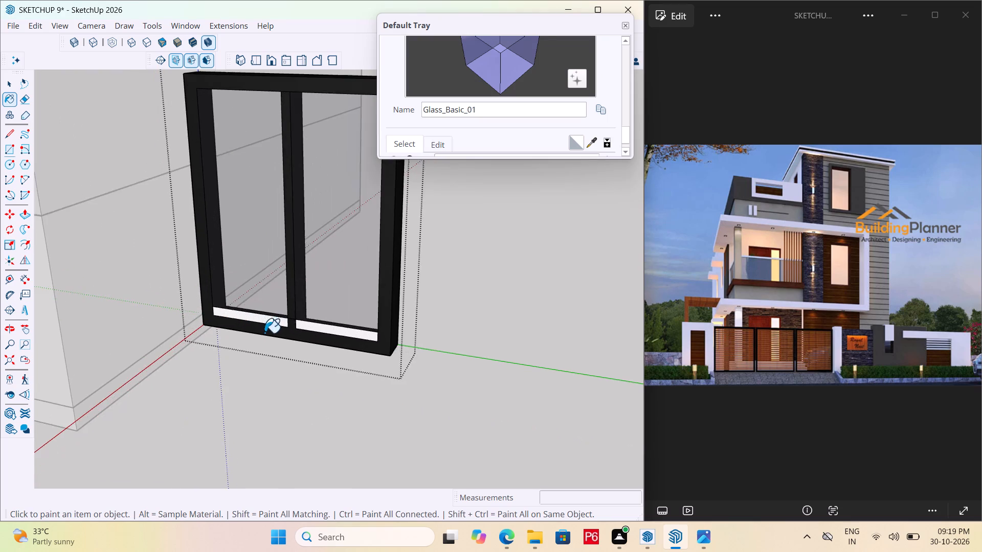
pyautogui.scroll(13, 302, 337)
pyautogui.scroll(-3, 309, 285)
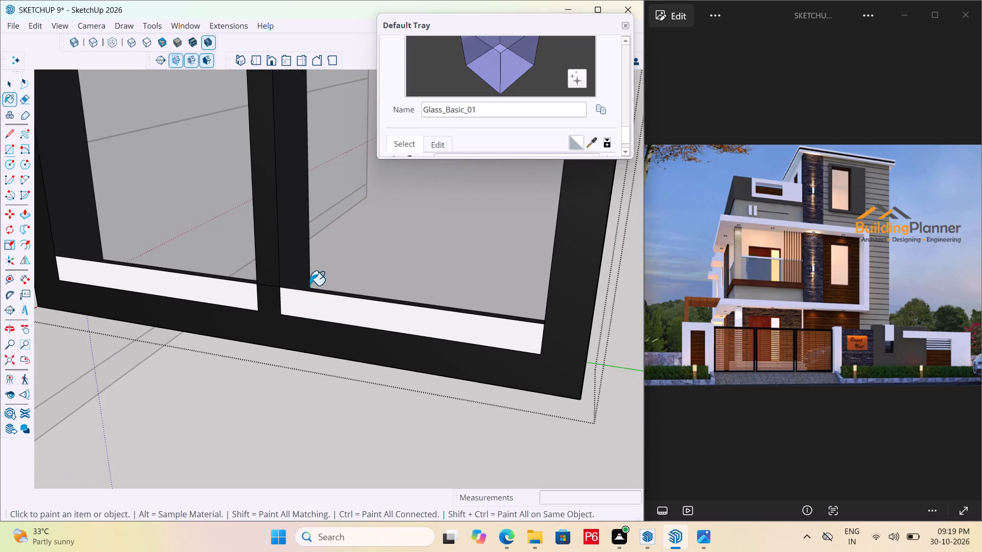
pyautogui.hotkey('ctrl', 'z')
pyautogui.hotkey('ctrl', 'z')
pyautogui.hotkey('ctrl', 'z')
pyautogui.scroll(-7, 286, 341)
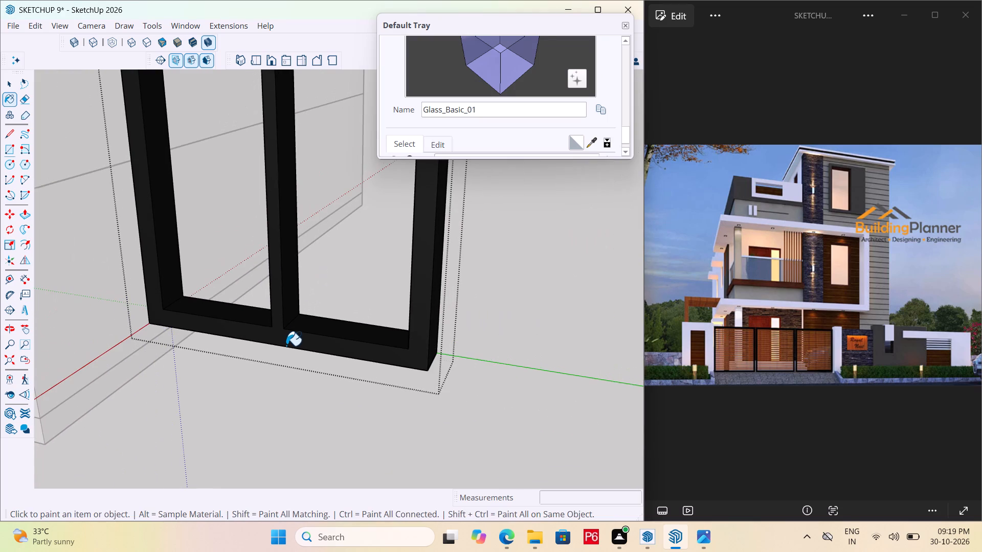
# Draw a 3' 6" by 4' 5 5/8" rectangle between opposite inner corners on the window frame's front.
pyautogui.press('r')
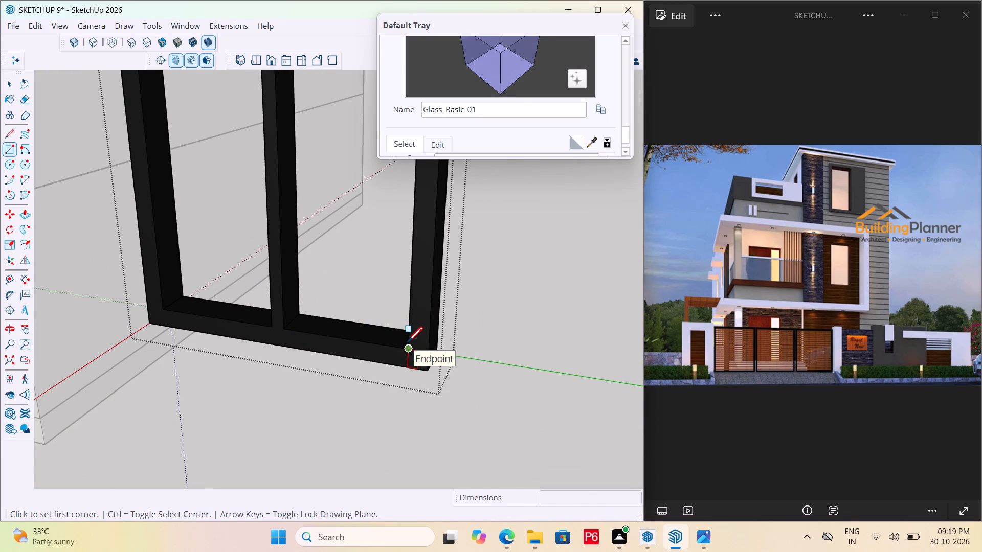
pyautogui.click(407, 344)
pyautogui.scroll(-6, 257, 241)
pyautogui.scroll(9, 223, 169)
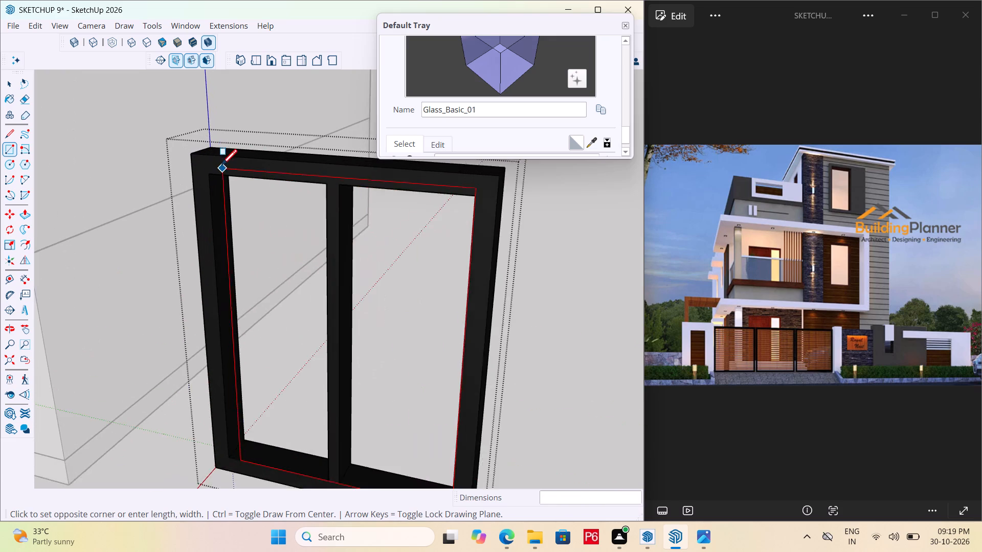
pyautogui.scroll(6, 221, 167)
pyautogui.scroll(6, 173, 186)
pyautogui.scroll(-7, 182, 202)
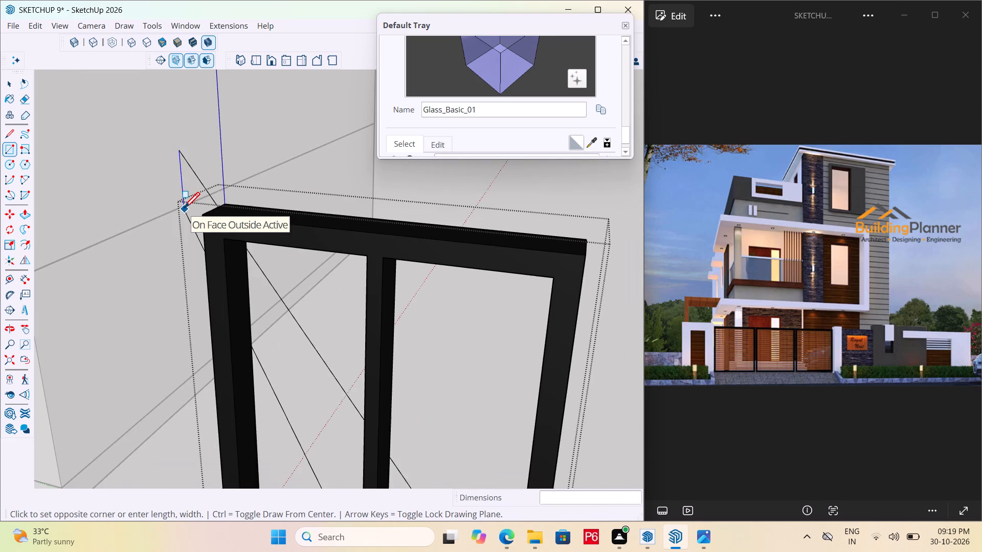
pyautogui.scroll(5, 234, 239)
pyautogui.click(221, 238)
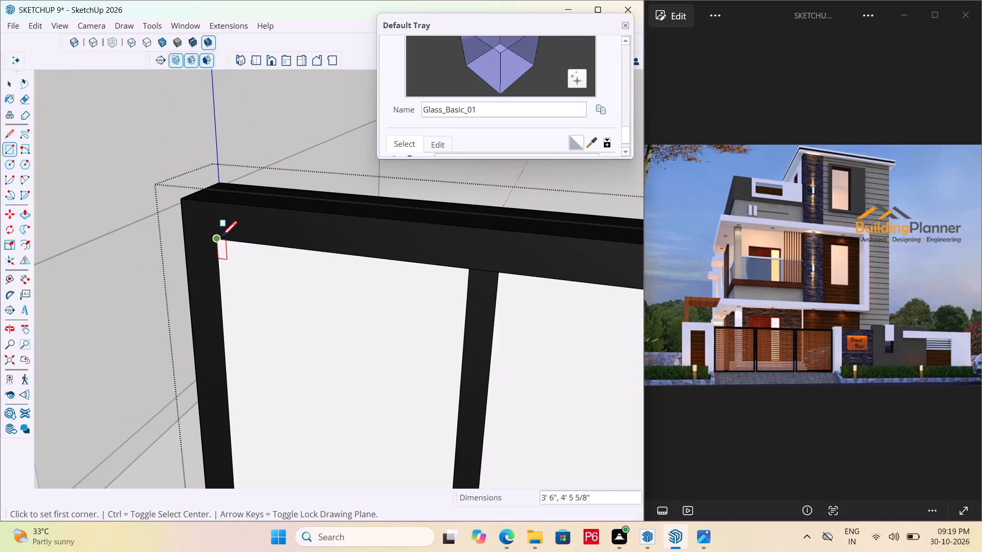
# Paint both window panes with Glass_Basic_01 from the Glass collection.
pyautogui.scroll(-7, 170, 168)
pyautogui.scroll(-2, 461, 134)
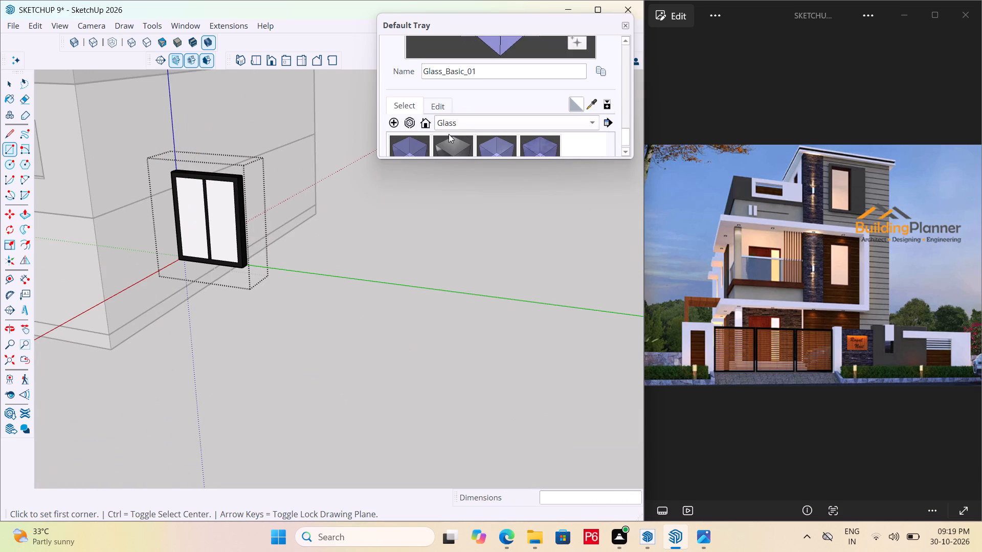
pyautogui.click(411, 125)
pyautogui.click(187, 193)
pyautogui.click(224, 202)
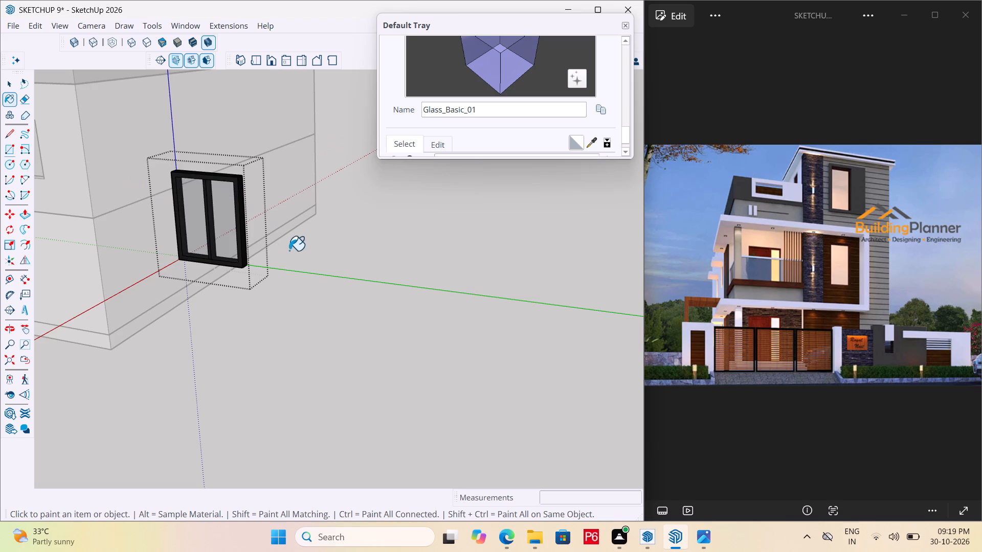
# Save the model and leave the window group.
pyautogui.scroll(-2, 297, 258)
pyautogui.hotkey('ctrl', 's')
pyautogui.hotkey('ctrl', 's')
pyautogui.hotkey('ctrl', 's')
pyautogui.hotkey('ctrl', 's')
pyautogui.hotkey('ctrl', 's')
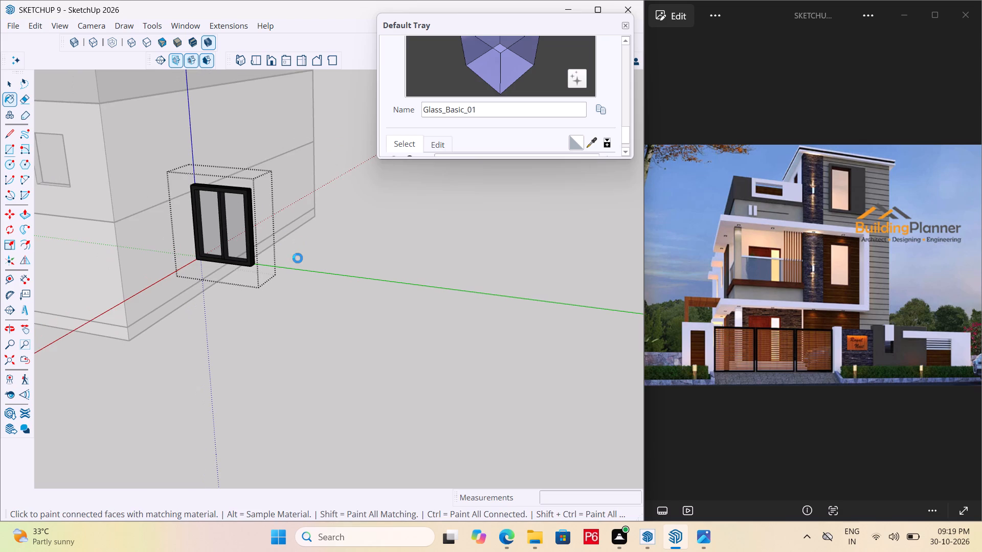
pyautogui.press('space')
pyautogui.click(332, 248)
# Move the glazed window group, taking its bottom outer corner as the base point.
pyautogui.scroll(5, 253, 252)
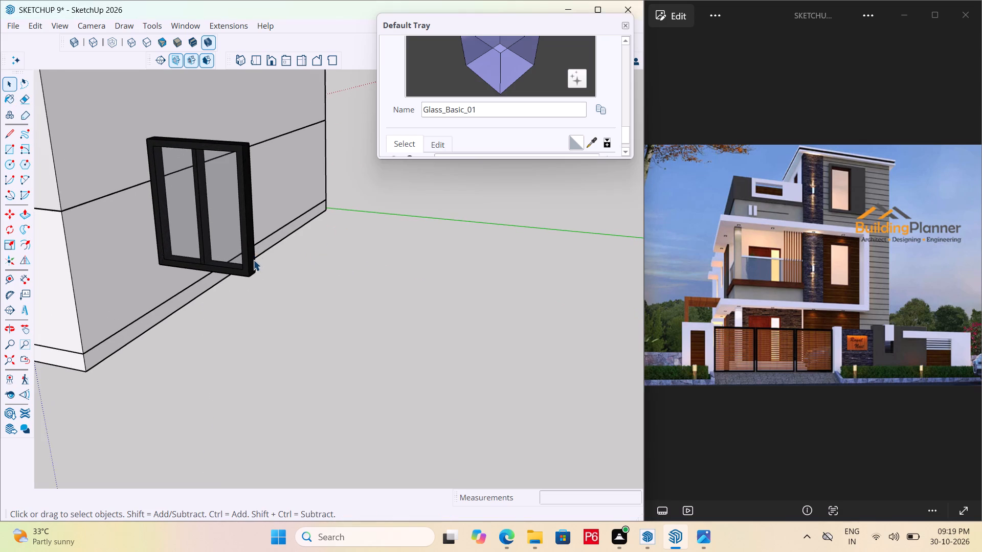
pyautogui.click(252, 263)
pyautogui.scroll(2, 252, 263)
pyautogui.moveTo(249, 264); pyautogui.dragTo(214, 269, button='middle')
pyautogui.press('m')
pyautogui.scroll(5, 253, 281)
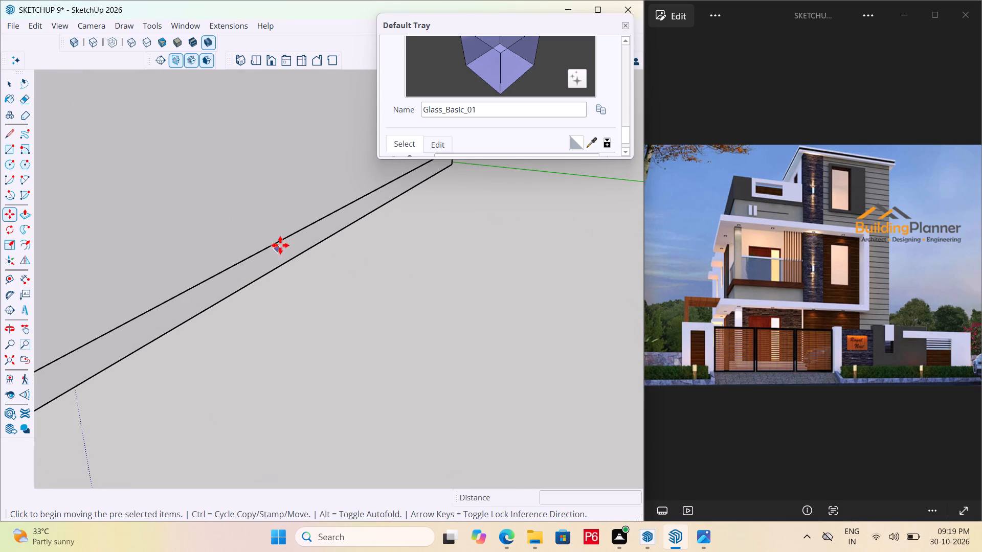
pyautogui.scroll(-4, 282, 267)
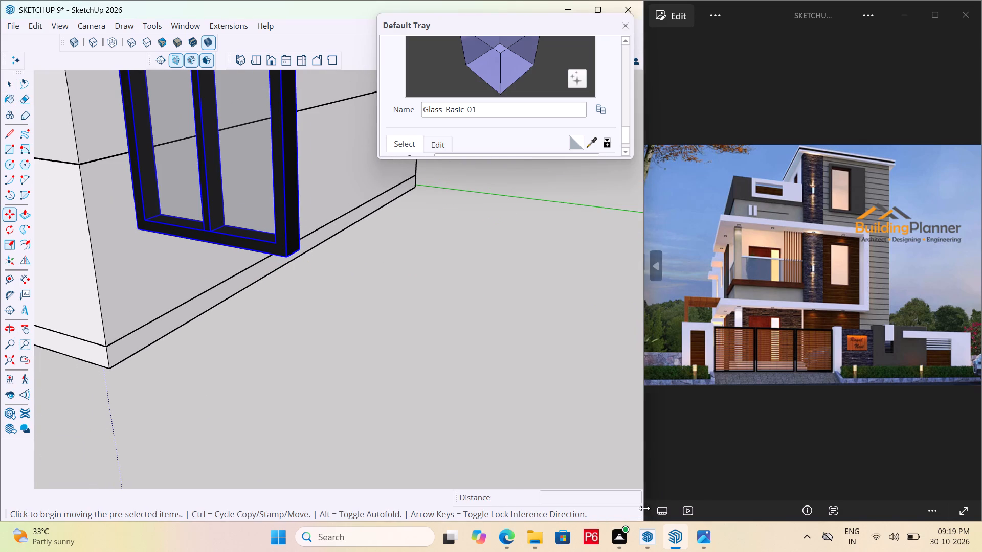
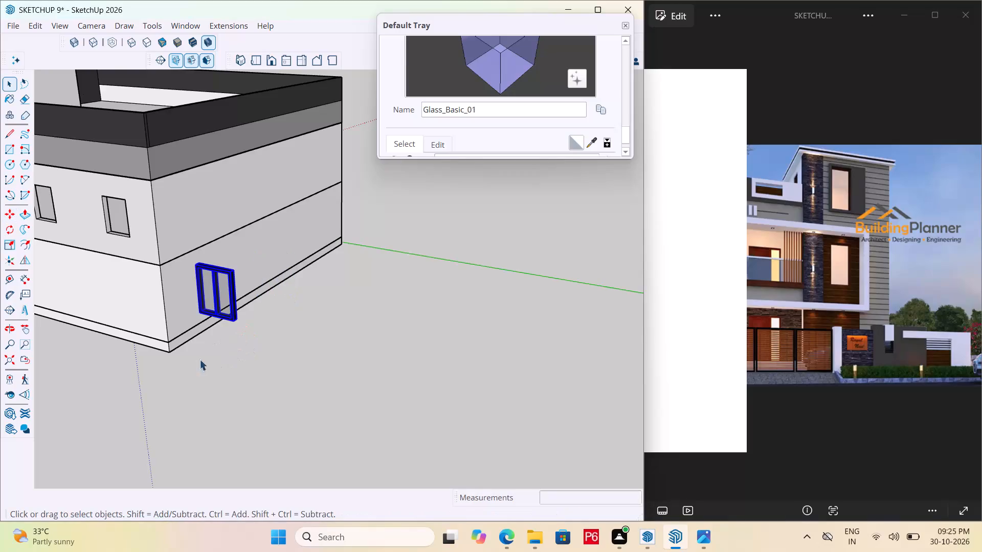
# Save the model.
pyautogui.hotkey('ctrl', 's')
pyautogui.hotkey('ctrl', 's')
pyautogui.hotkey('ctrl', 's')
# Examine the glass panes inside the window group from the front and check the reference elevation image.
pyautogui.scroll(5, 198, 302)
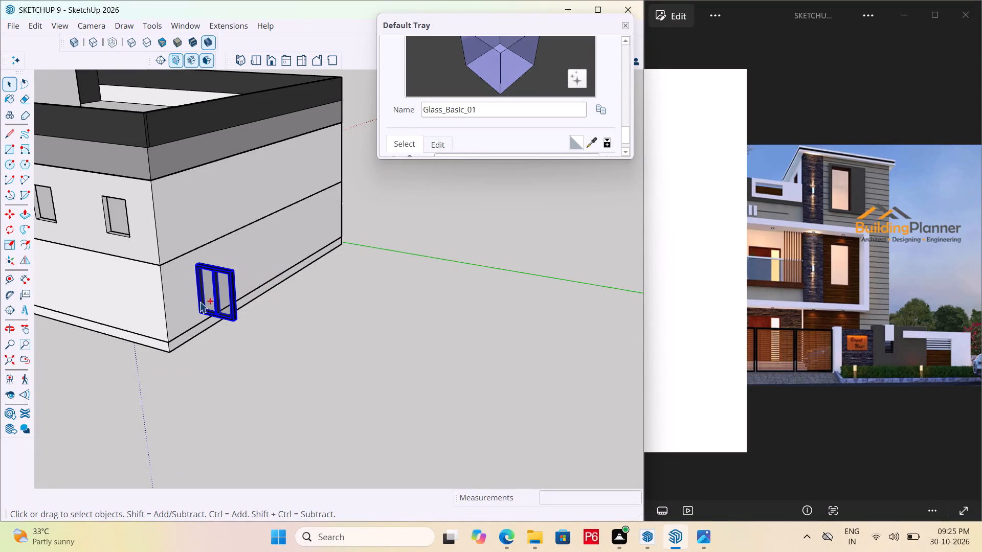
pyautogui.scroll(7, 199, 302)
pyautogui.moveTo(216, 309); pyautogui.dragTo(301, 320, button='middle')
pyautogui.scroll(3, 301, 320)
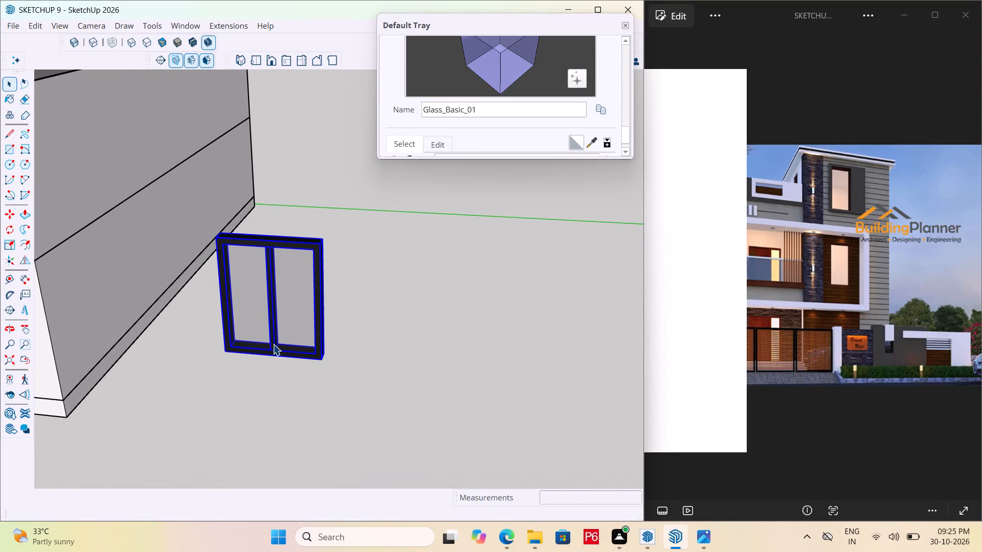
pyautogui.doubleClick(273, 343)
pyautogui.click(292, 320)
pyautogui.click(250, 286)
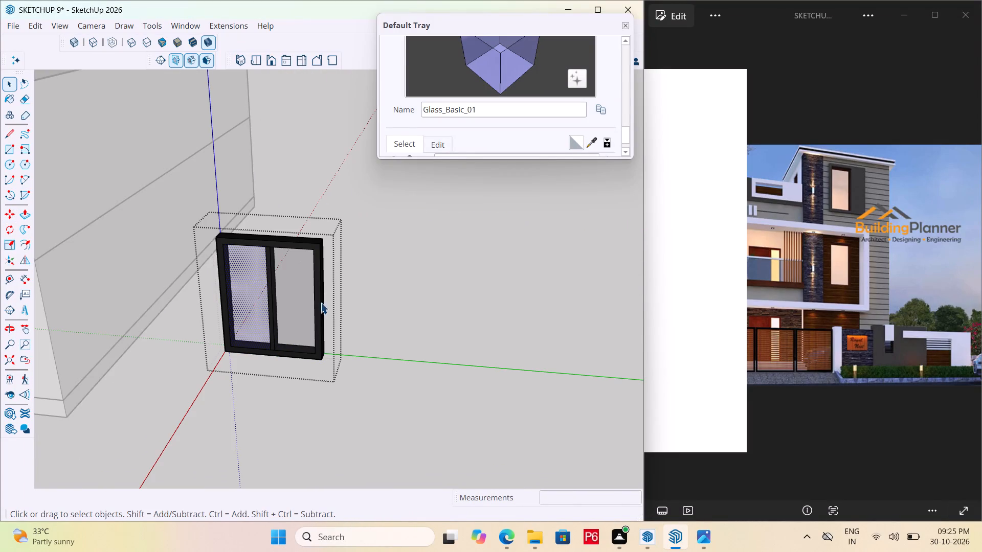
pyautogui.click(346, 305)
pyautogui.click(301, 331)
pyautogui.moveTo(334, 351); pyautogui.dragTo(232, 353, button='middle')
pyautogui.scroll(-1, 299, 351)
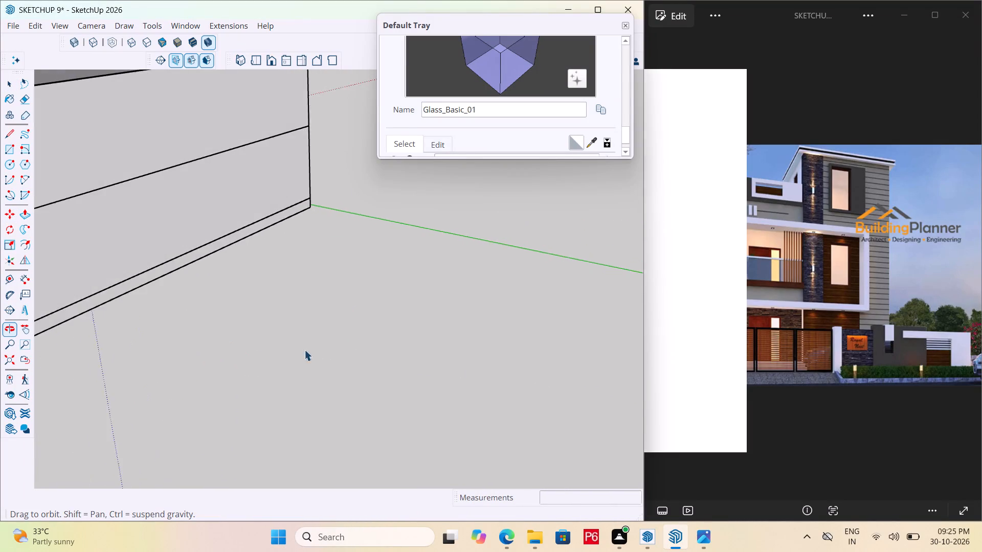
pyautogui.scroll(-6, 477, 339)
pyautogui.moveTo(836, 209); pyautogui.dragTo(828, 213)
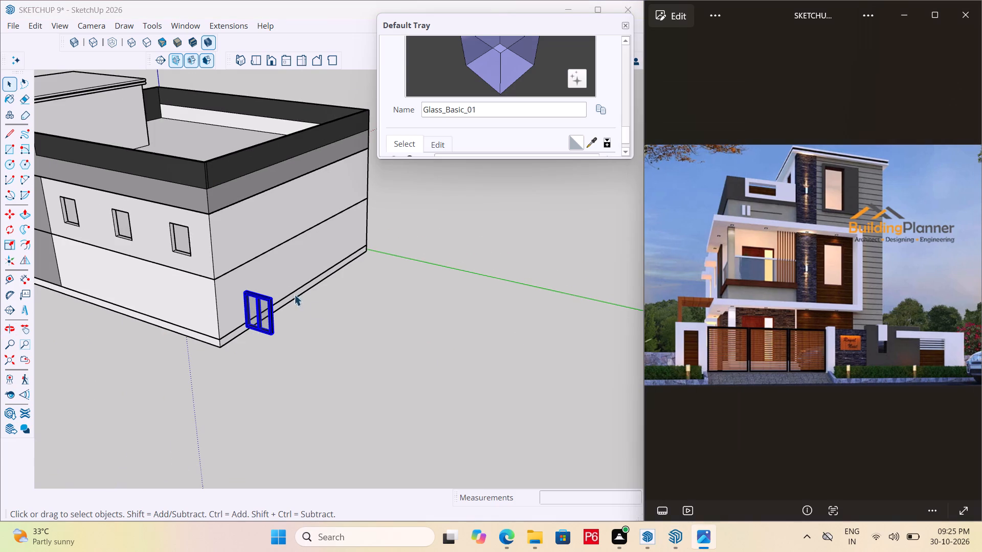
# Move the window by its bottom corner into the upper side-wall opening nearest the stair tower, pushed 2" inward to sit flush.
pyautogui.scroll(5, 175, 349)
pyautogui.scroll(4, 421, 324)
pyautogui.press('m')
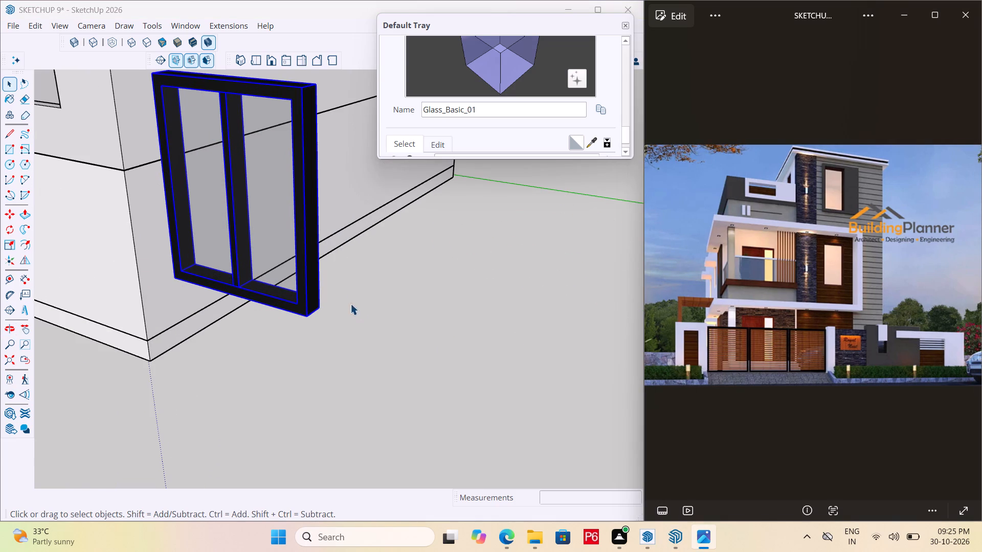
pyautogui.scroll(5, 319, 301)
pyautogui.press('m')
pyautogui.press('space')
pyautogui.write('MM')
pyautogui.press('space')
pyautogui.click(316, 314)
pyautogui.press('m')
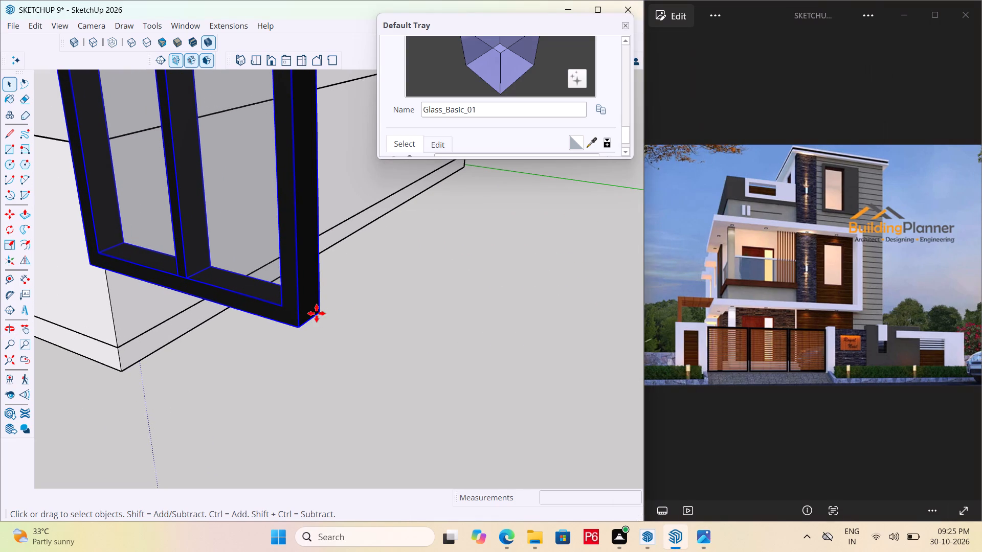
pyautogui.click(323, 315)
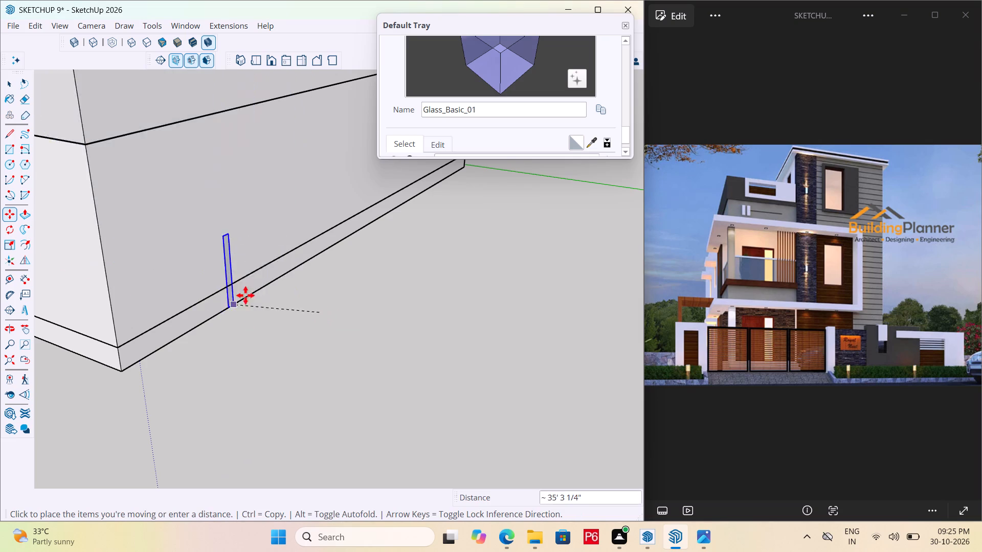
pyautogui.scroll(-14, 329, 284)
pyautogui.scroll(11, 129, 192)
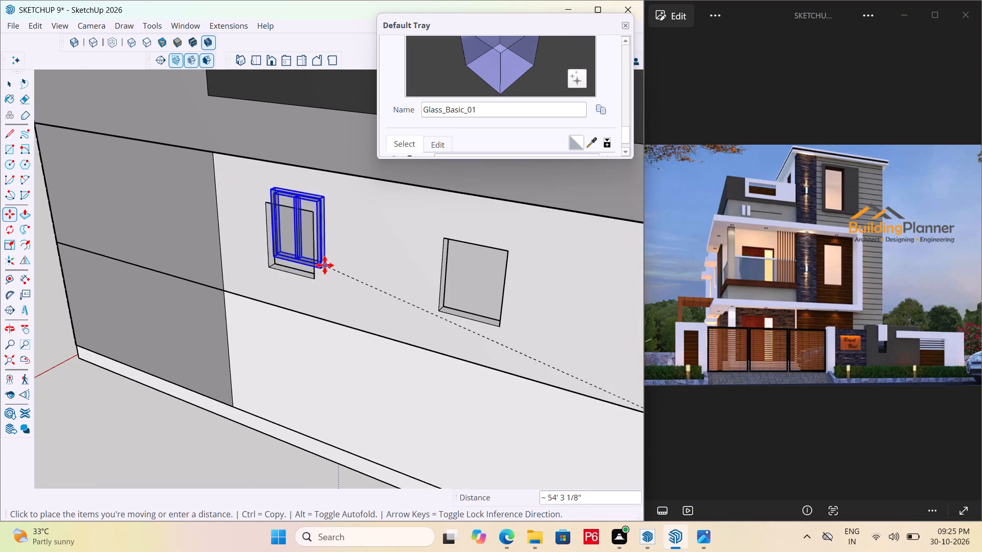
pyautogui.click(315, 280)
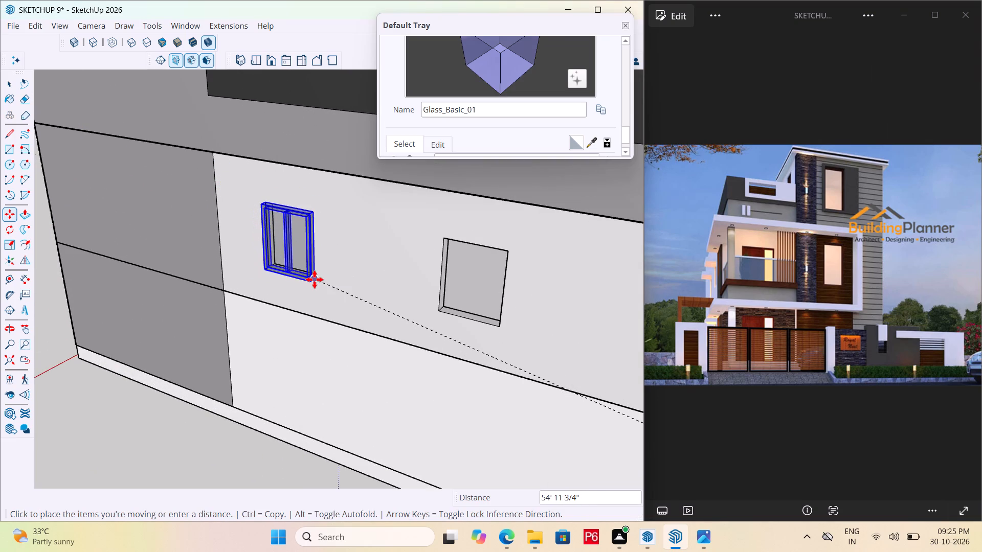
pyautogui.scroll(11, 324, 278)
pyautogui.moveTo(281, 291); pyautogui.dragTo(294, 284)
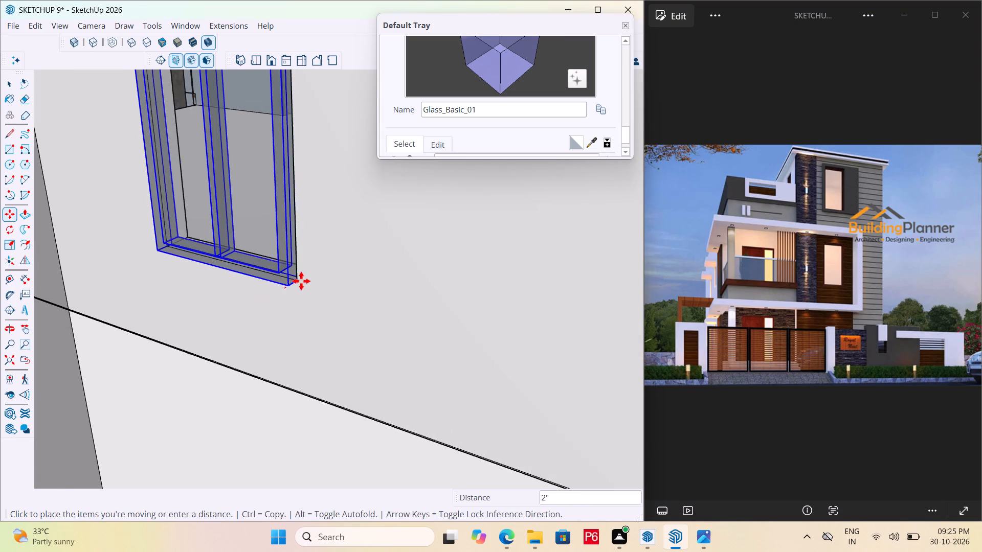
pyautogui.click(302, 280)
# Copy the window from its bottom corner into the middle and far openings of the upper side wall, the middle one 13' 5 1/2" away.
pyautogui.click(297, 281)
pyautogui.scroll(-11, 217, 265)
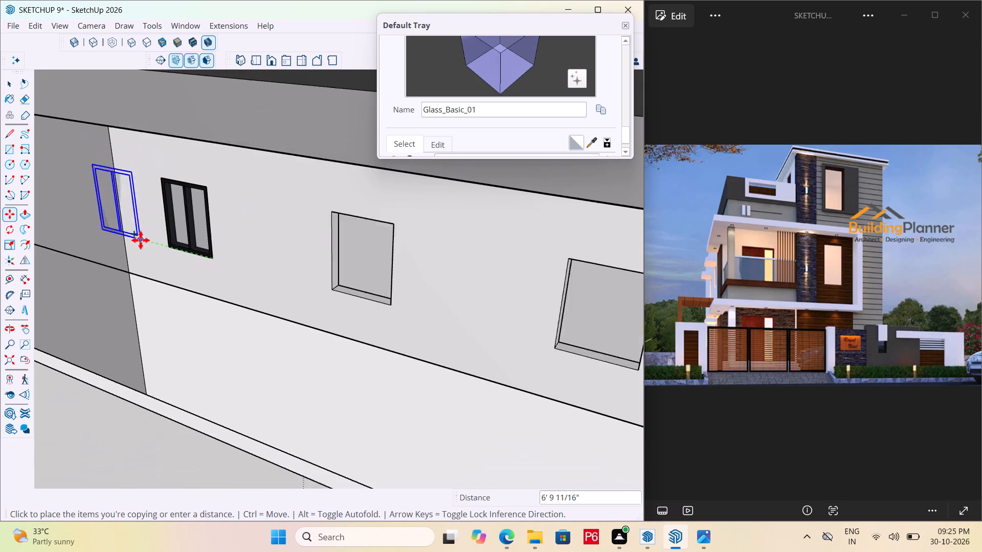
pyautogui.scroll(-1, 141, 240)
pyautogui.click(366, 301)
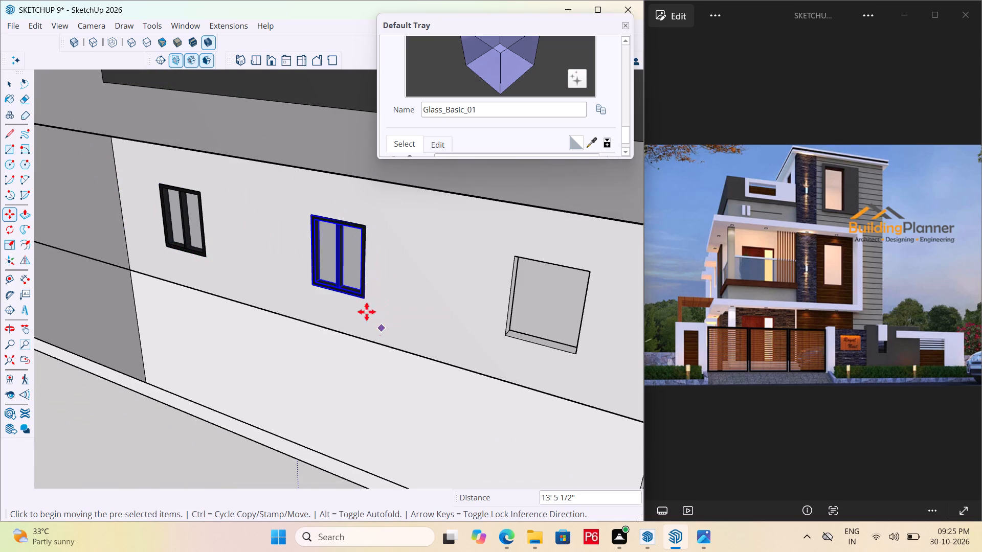
pyautogui.scroll(6, 359, 305)
pyautogui.click(367, 297)
pyautogui.scroll(-7, 268, 264)
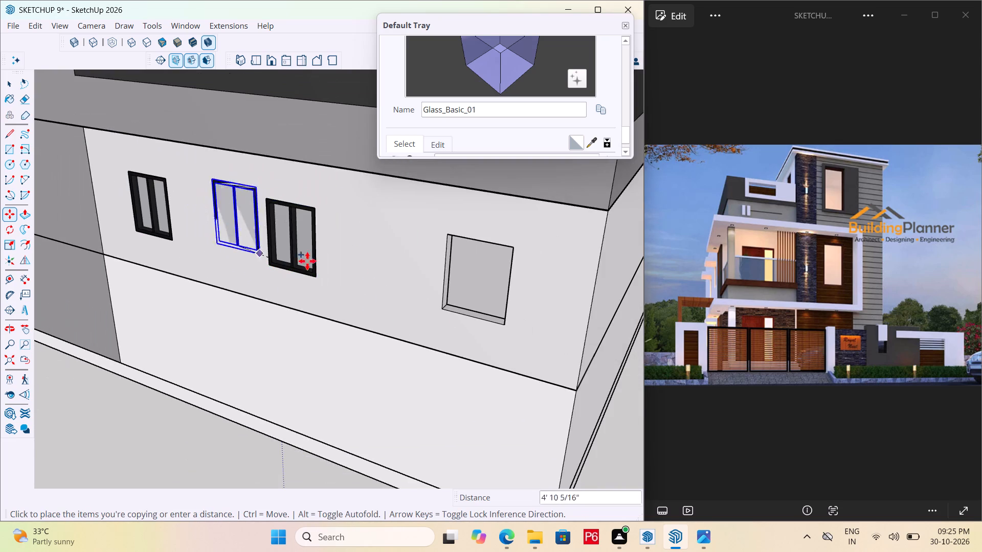
pyautogui.scroll(2, 490, 315)
pyautogui.click(509, 327)
pyautogui.scroll(-6, 476, 318)
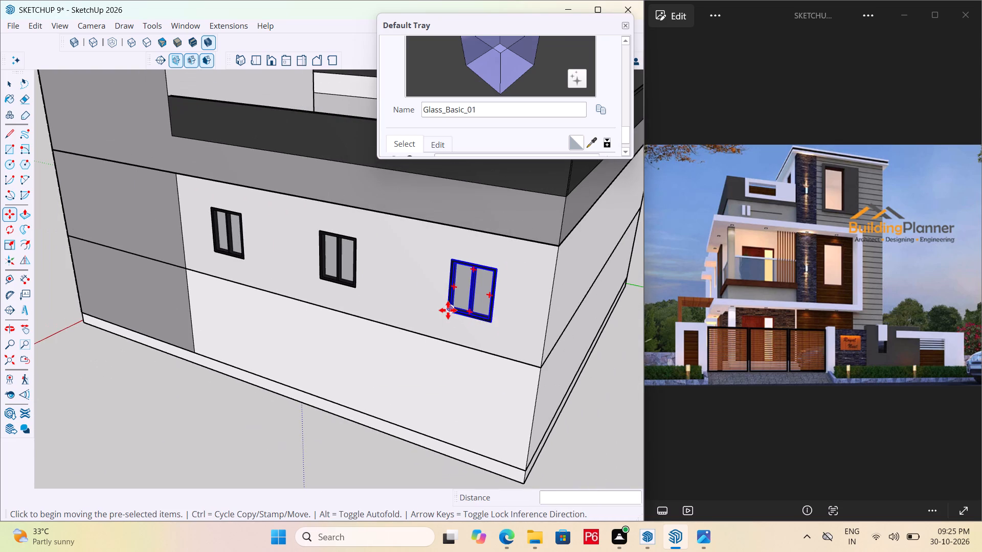
# Save the model with the three side windows placed.
pyautogui.hotkey('ctrl', 's')
pyautogui.hotkey('ctrl', 's')
pyautogui.hotkey('ctrl', 's')
pyautogui.hotkey('ctrl', 's')
pyautogui.hotkey('ctrl', 's')
pyautogui.hotkey('ctrl', 's')
pyautogui.hotkey('ctrl', 's')
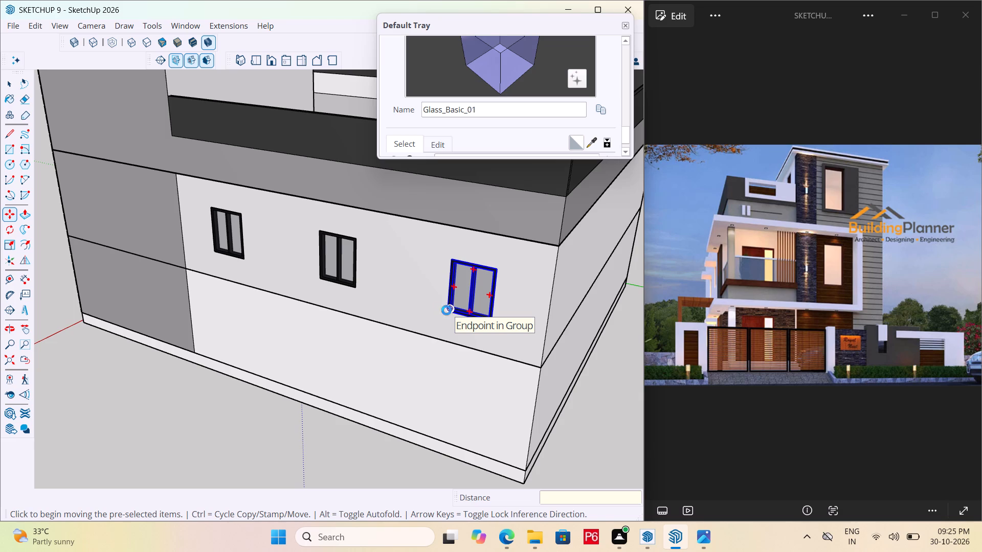
pyautogui.hotkey('ctrl', 's')
pyautogui.hotkey('ctrl', 's')
pyautogui.hotkey('ctrl', 's')
pyautogui.hotkey('ctrl', 's')
# Inside the lower-storey wall group, add horizontal guides 3' below the side face's top edge and 3' above its bottom edge.
pyautogui.scroll(-6, 378, 302)
pyautogui.scroll(-2, 288, 291)
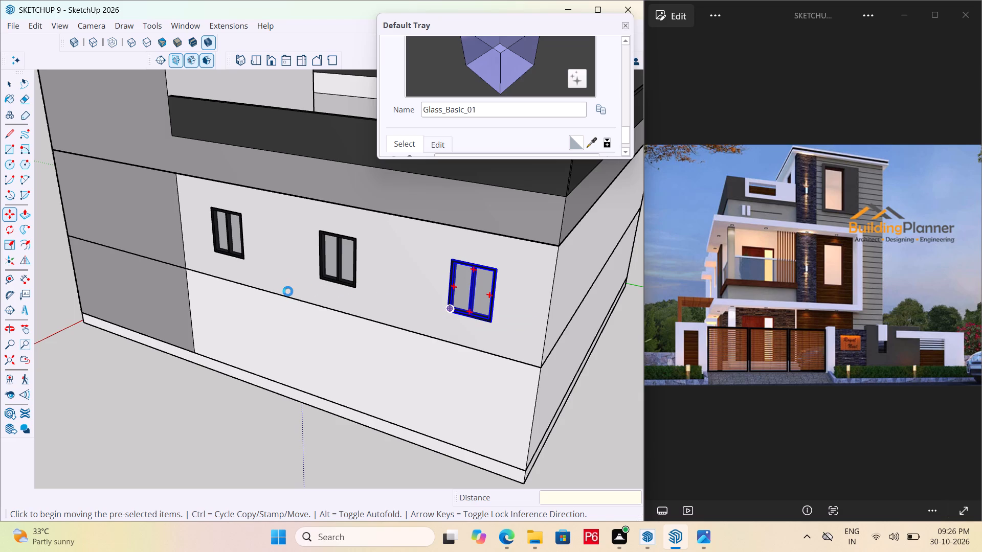
pyautogui.scroll(-6, 288, 291)
pyautogui.moveTo(270, 307); pyautogui.dragTo(460, 307, button='middle')
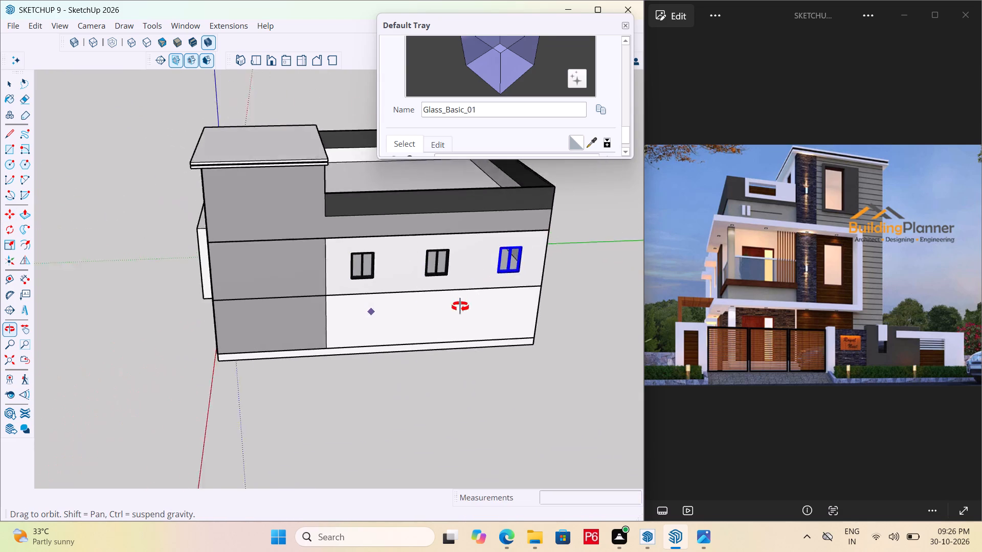
pyautogui.moveTo(460, 307); pyautogui.dragTo(515, 309, button='middle')
pyautogui.press('space')
pyautogui.click(468, 360)
pyautogui.scroll(8, 446, 303)
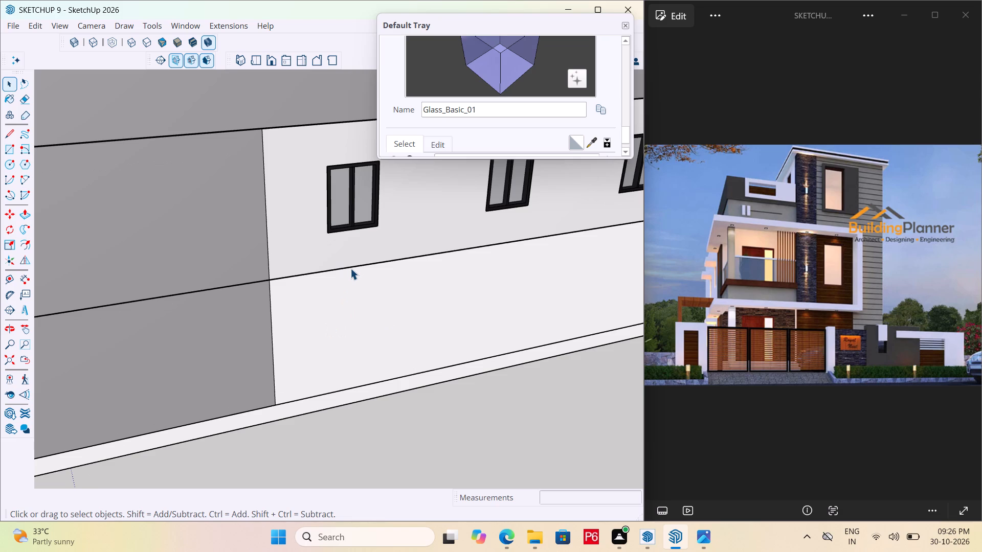
pyautogui.write('T')
pyautogui.press('space')
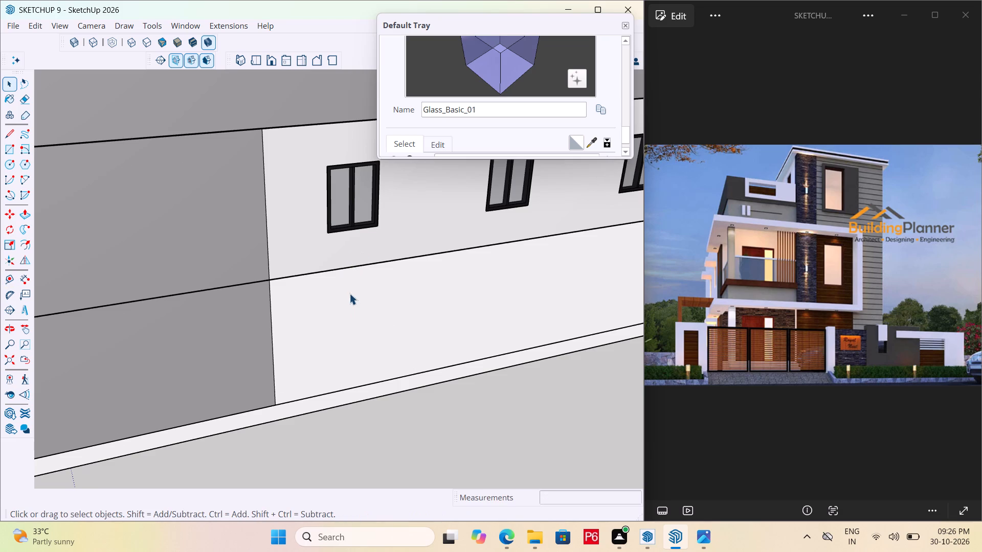
pyautogui.doubleClick(349, 293)
pyautogui.click(338, 294)
pyautogui.press('t')
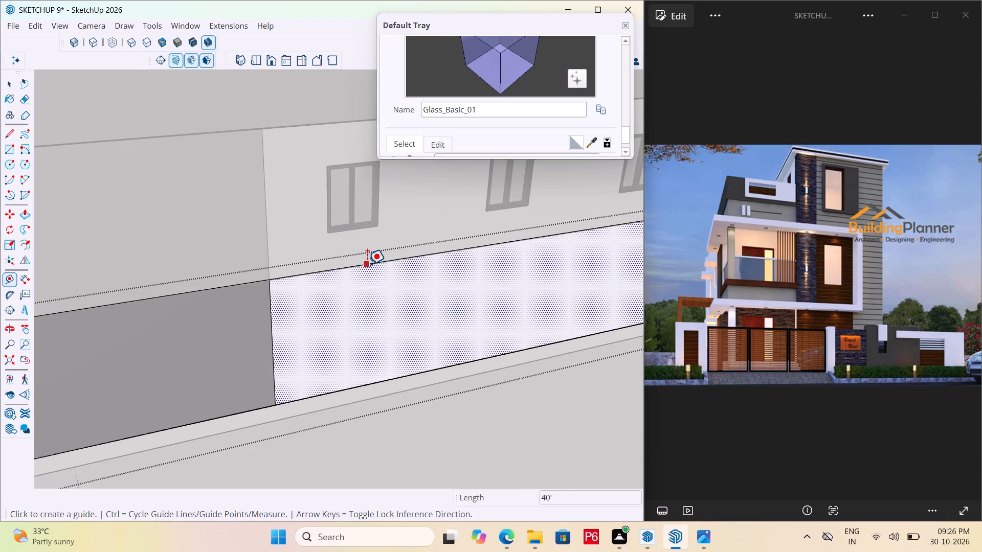
pyautogui.click(367, 265)
pyautogui.write("3'")
pyautogui.press('Return')
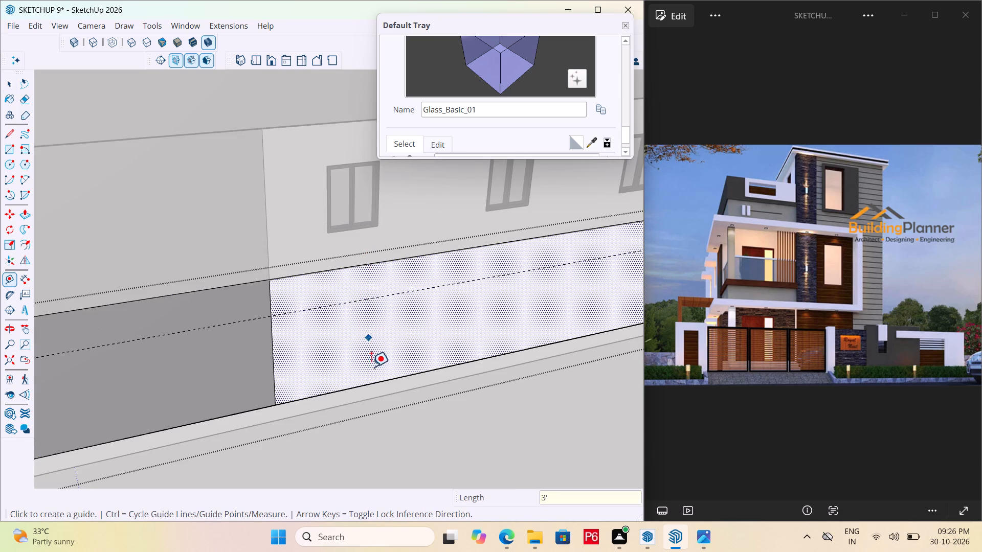
pyautogui.click(374, 382)
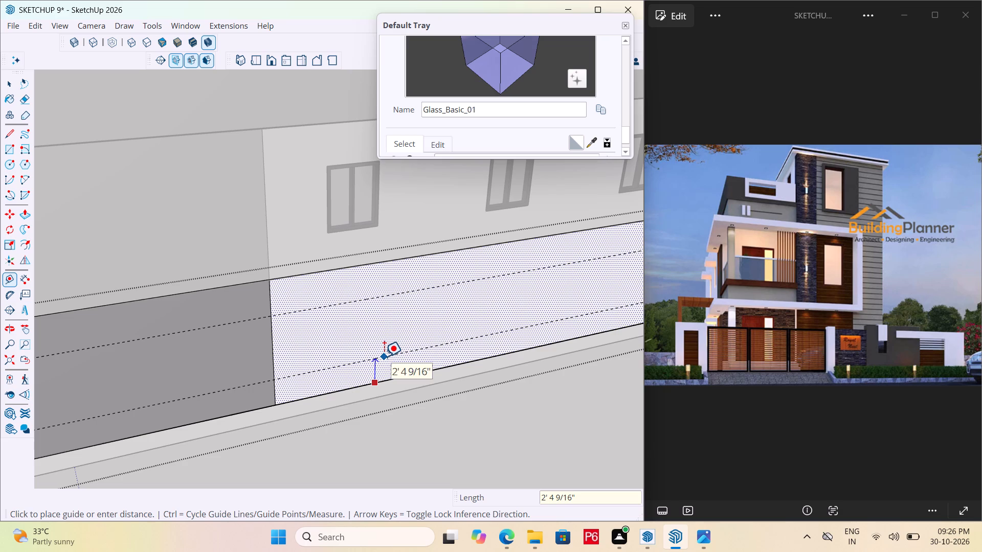
pyautogui.write("3'")
pyautogui.press('Return')
# Add vertical guides on the lower wall aligned with both sides of the upper window nearest the stair tower, the first 4' 6 9/16" from the wall division.
pyautogui.moveTo(271, 331); pyautogui.dragTo(283, 329)
pyautogui.scroll(5, 334, 218)
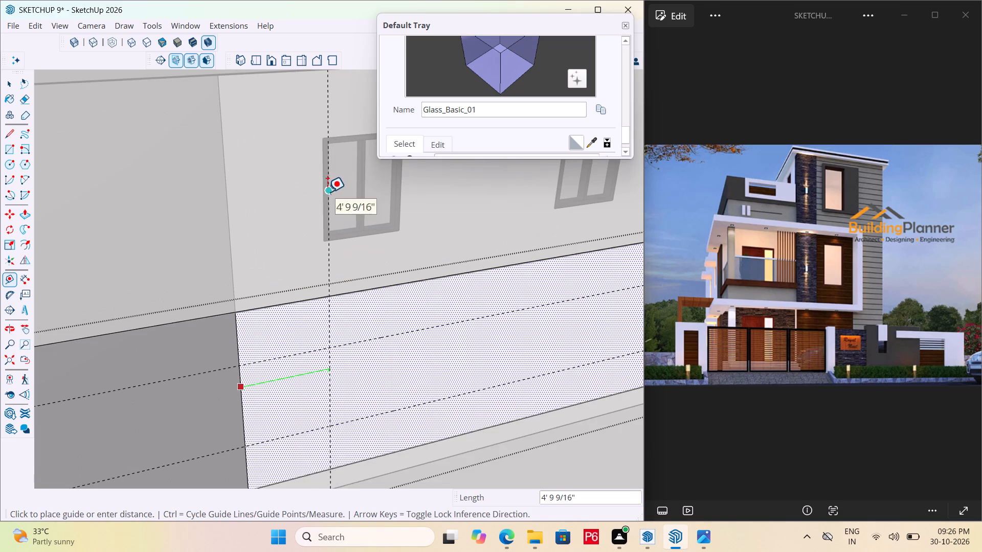
pyautogui.click(323, 194)
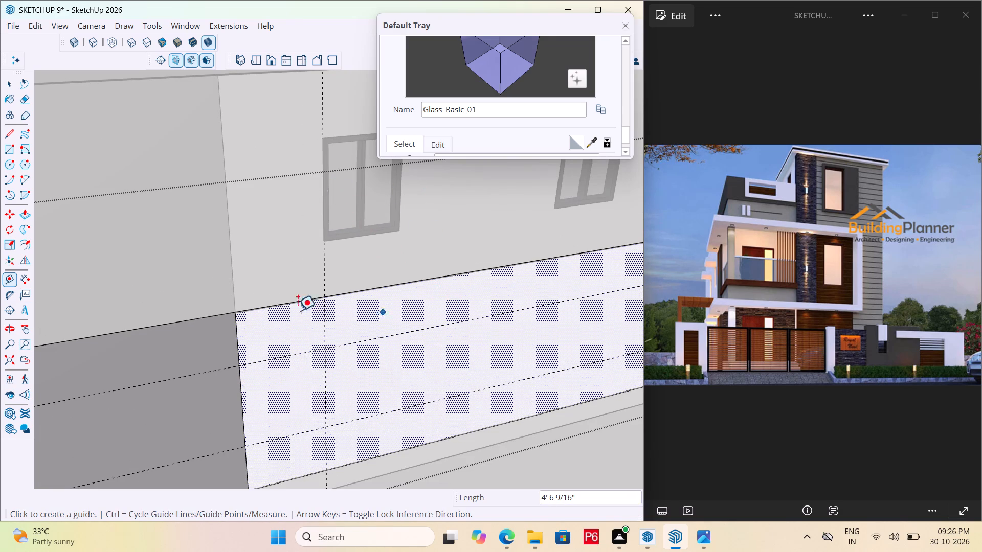
pyautogui.scroll(-6, 239, 329)
pyautogui.click(625, 291)
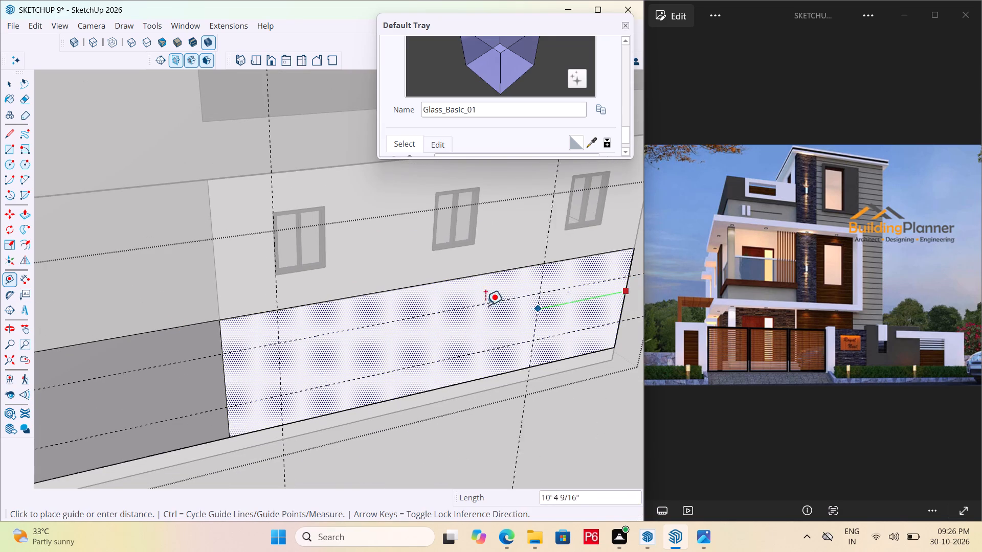
pyautogui.scroll(5, 323, 252)
pyautogui.click(328, 234)
pyautogui.scroll(-5, 165, 261)
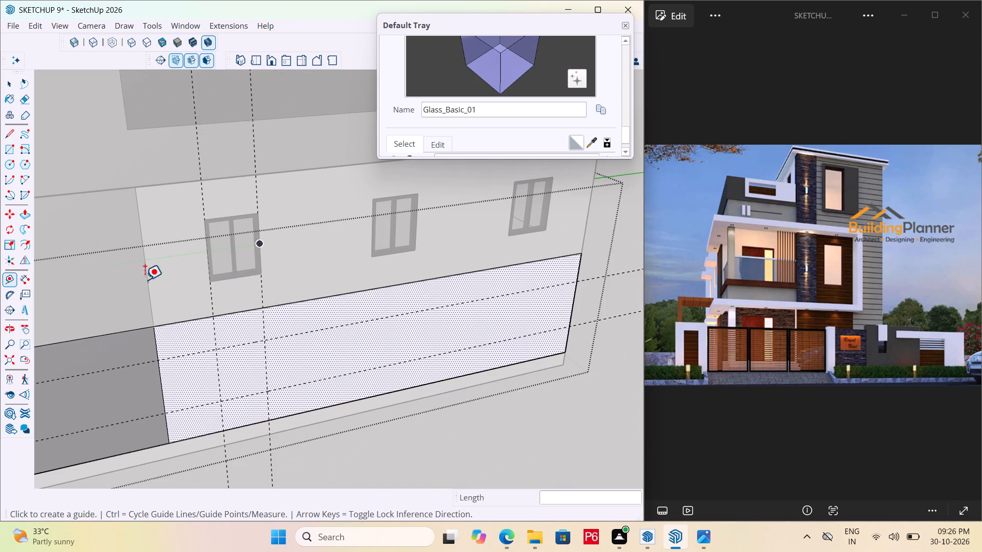
# Add two vertical guides on the lower wall aligned with both sides of the middle upper window.
pyautogui.moveTo(264, 371); pyautogui.dragTo(269, 368)
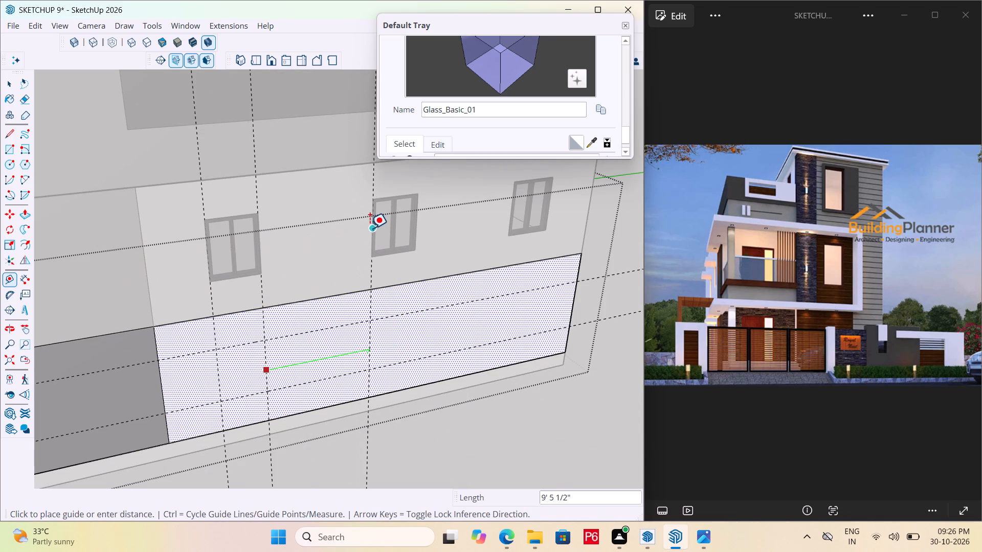
pyautogui.click(370, 226)
pyautogui.moveTo(369, 340); pyautogui.dragTo(380, 337)
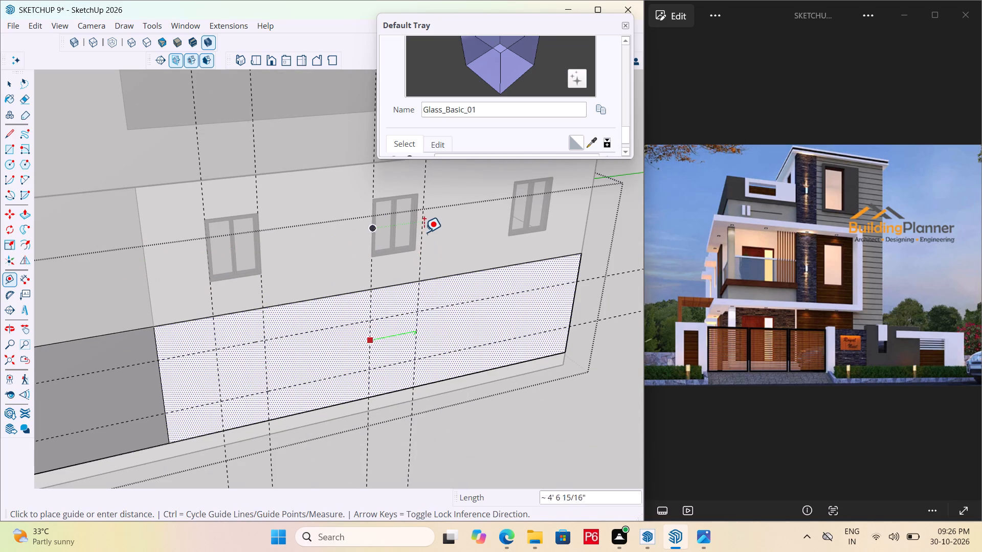
pyautogui.scroll(12, 447, 222)
pyautogui.scroll(4, 407, 212)
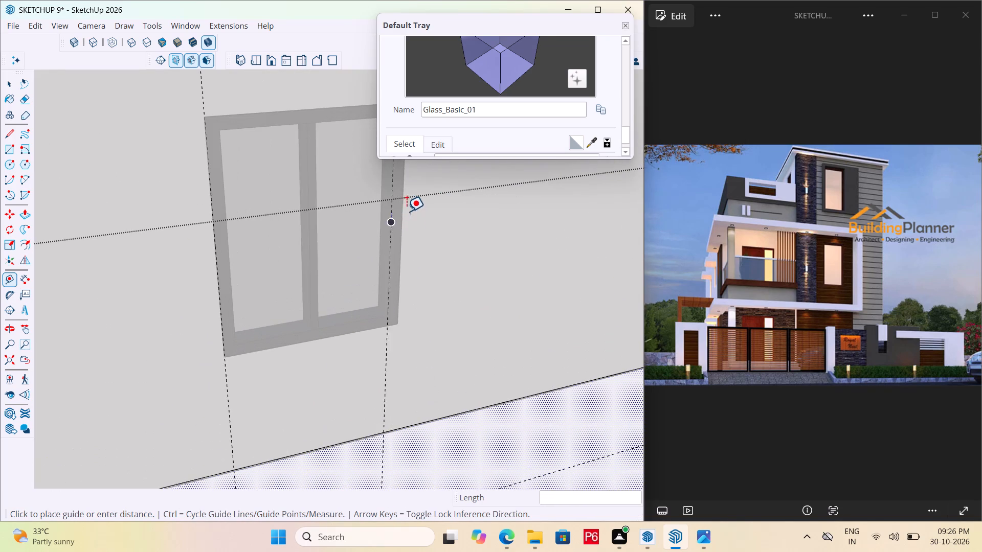
pyautogui.click(400, 225)
pyautogui.scroll(-7, 167, 266)
pyautogui.scroll(-5, 237, 351)
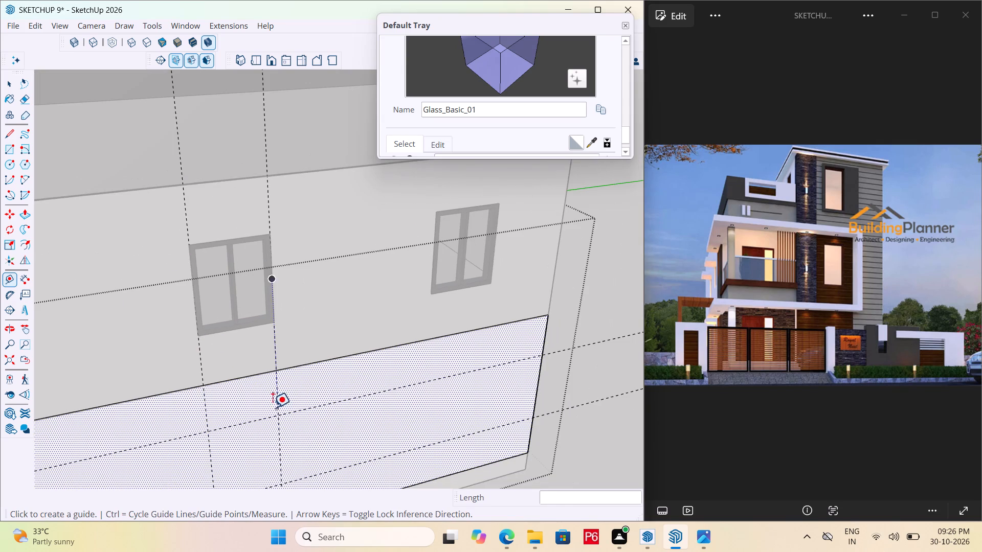
# Add vertical guides aligned with both sides of the far upper window, 9' 4 1/2" from the previous guide and 4' apart.
pyautogui.click(278, 400)
pyautogui.scroll(4, 427, 267)
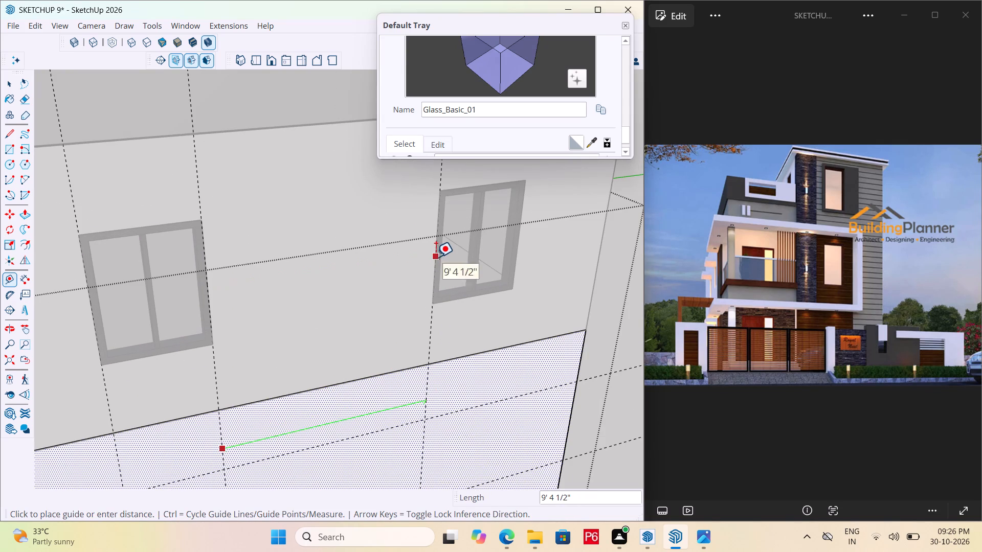
pyautogui.click(436, 257)
pyautogui.moveTo(427, 389); pyautogui.dragTo(438, 380)
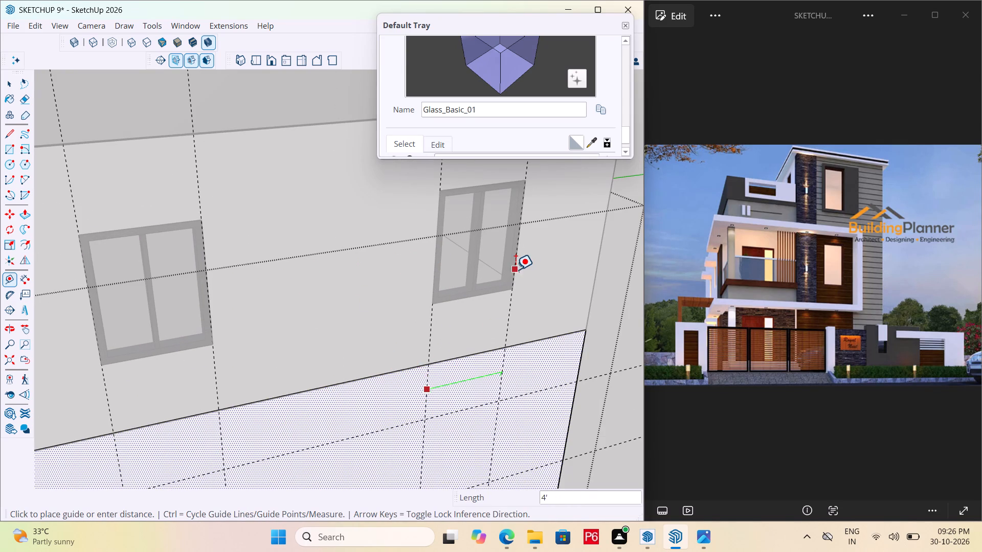
pyautogui.click(516, 270)
# Save the model with the lower-wall window guides in place.
pyautogui.scroll(-9, 503, 243)
pyautogui.hotkey('ctrl', 's')
pyautogui.hotkey('ctrl', 's')
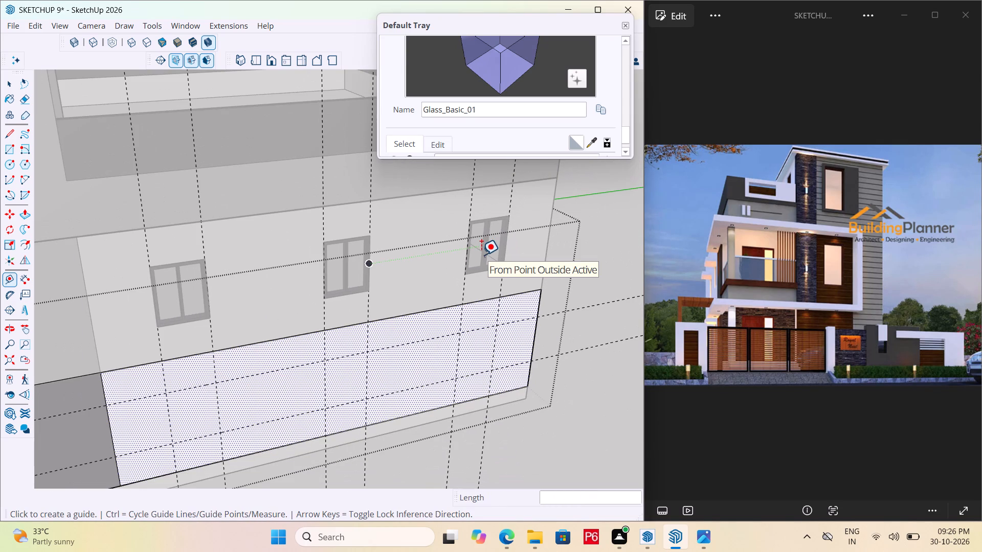
pyautogui.hotkey('ctrl', 's')
pyautogui.hotkey('ctrl', 's')
pyautogui.hotkey('ctrl', 's')
pyautogui.hotkey('ctrl', 's')
pyautogui.scroll(-2, 481, 256)
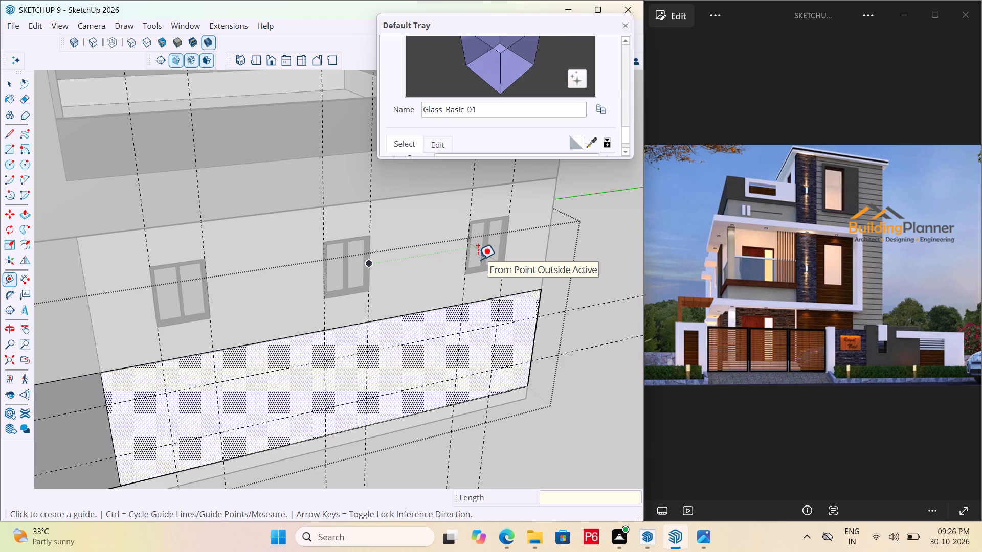
# Draw three window rectangles on the lower side wall at the guide intersections beneath the upper windows, the first 5' by 4'.
pyautogui.scroll(-8, 478, 260)
pyautogui.moveTo(164, 311); pyautogui.dragTo(792, 330, button='middle')
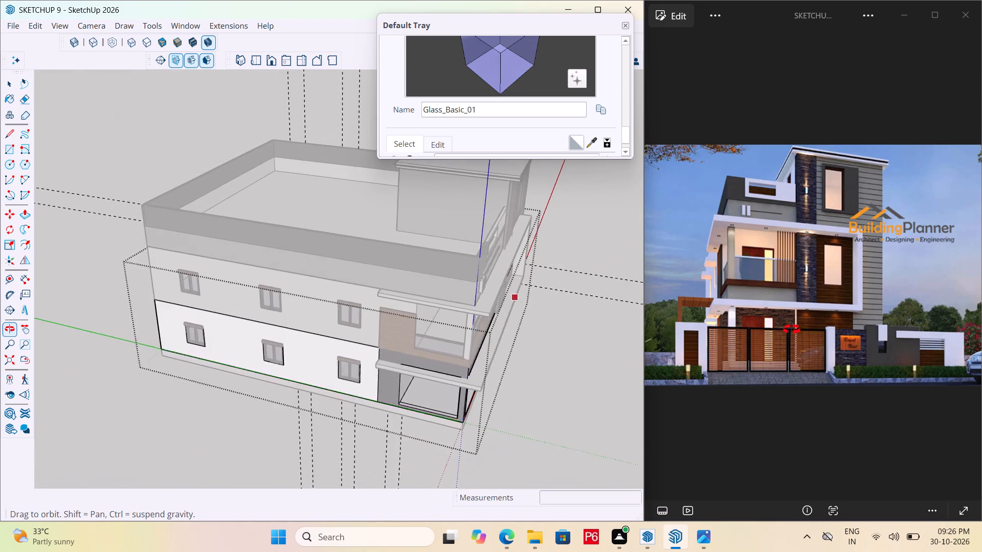
pyautogui.moveTo(792, 330); pyautogui.dragTo(209, 318, button='middle')
pyautogui.scroll(5, 469, 344)
pyautogui.scroll(-4, 278, 346)
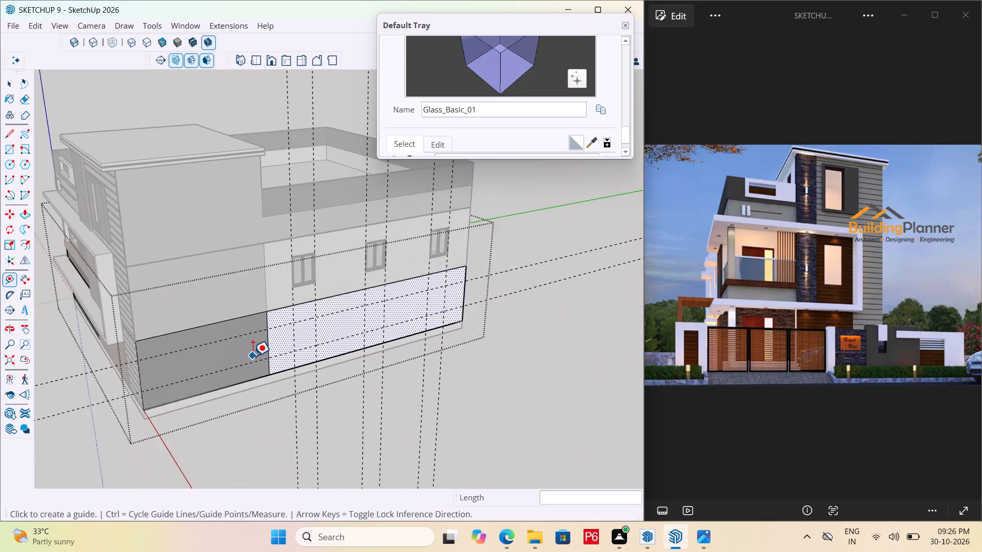
pyautogui.moveTo(253, 356); pyautogui.dragTo(234, 372, button='middle')
pyautogui.scroll(8, 297, 311)
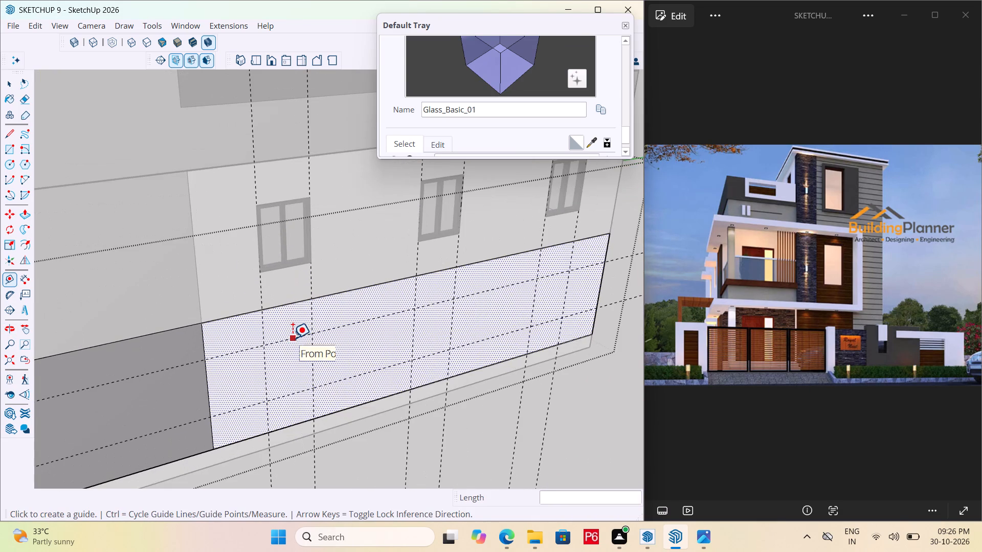
pyautogui.press('r')
pyautogui.moveTo(265, 347); pyautogui.dragTo(274, 350)
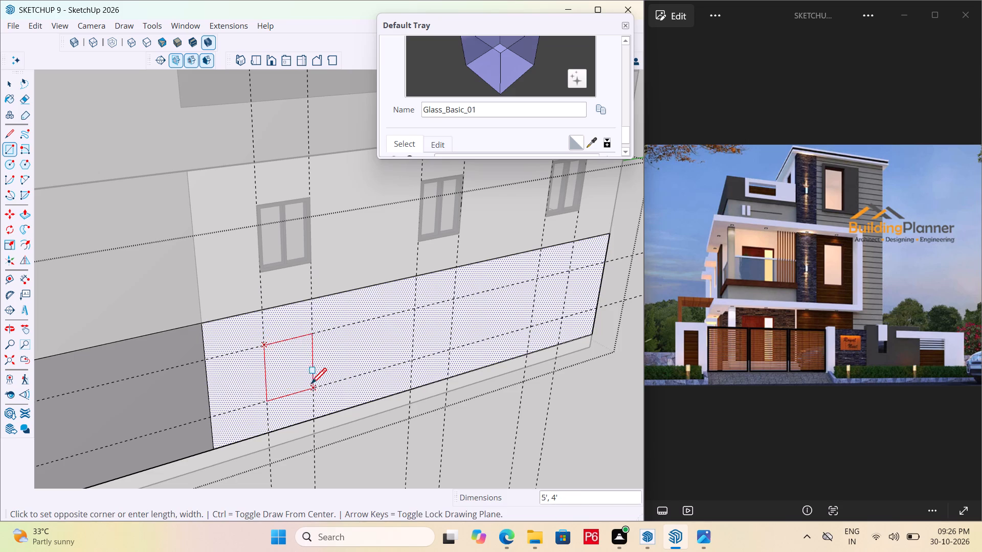
pyautogui.click(314, 386)
pyautogui.click(416, 308)
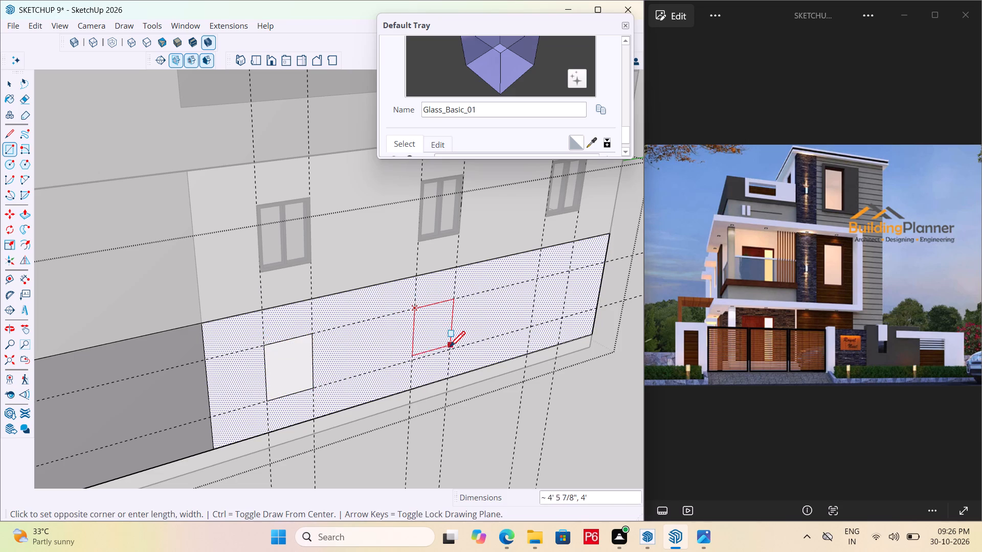
pyautogui.click(450, 352)
pyautogui.moveTo(535, 277); pyautogui.dragTo(551, 289)
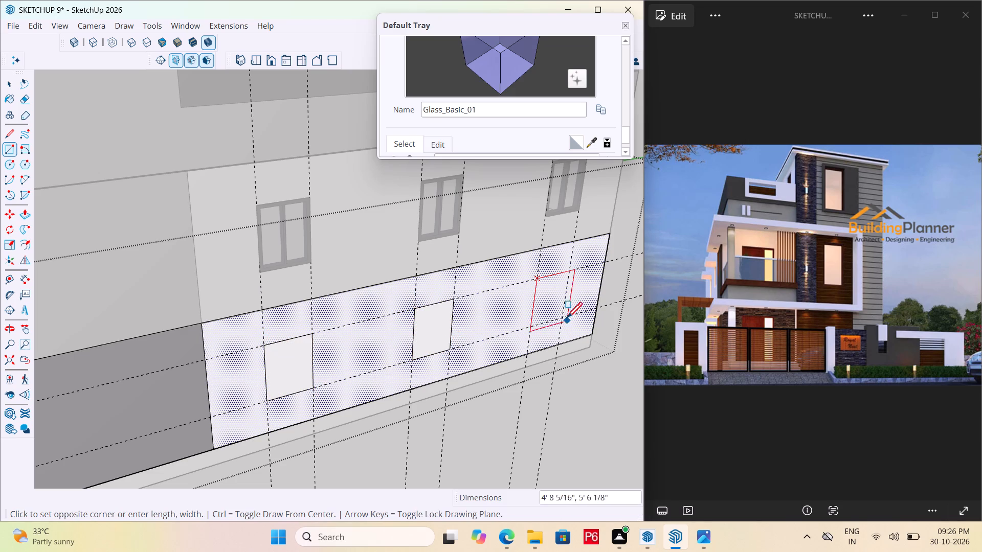
pyautogui.click(562, 315)
# Save the model with the three lower-wall window outlines in place.
pyautogui.scroll(-3, 512, 326)
pyautogui.hotkey('ctrl', 's')
pyautogui.hotkey('ctrl', 's')
pyautogui.hotkey('ctrl', 's')
pyautogui.keyDown('ctrl'); pyautogui.scroll(-5, 427, 325); pyautogui.keyUp('ctrl')
pyautogui.hotkey('ctrl', 's')
pyautogui.hotkey('ctrl', 's')
pyautogui.scroll(-7, 358, 311)
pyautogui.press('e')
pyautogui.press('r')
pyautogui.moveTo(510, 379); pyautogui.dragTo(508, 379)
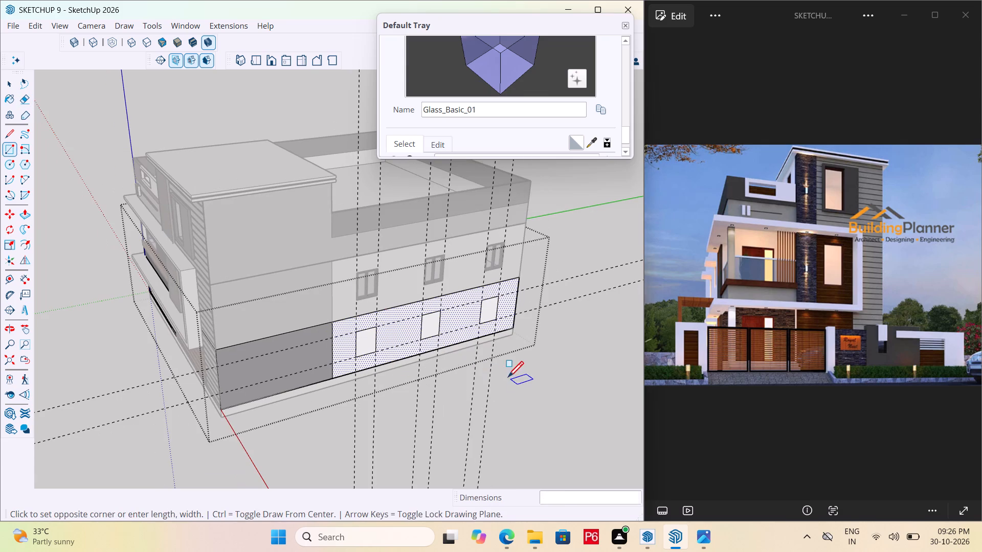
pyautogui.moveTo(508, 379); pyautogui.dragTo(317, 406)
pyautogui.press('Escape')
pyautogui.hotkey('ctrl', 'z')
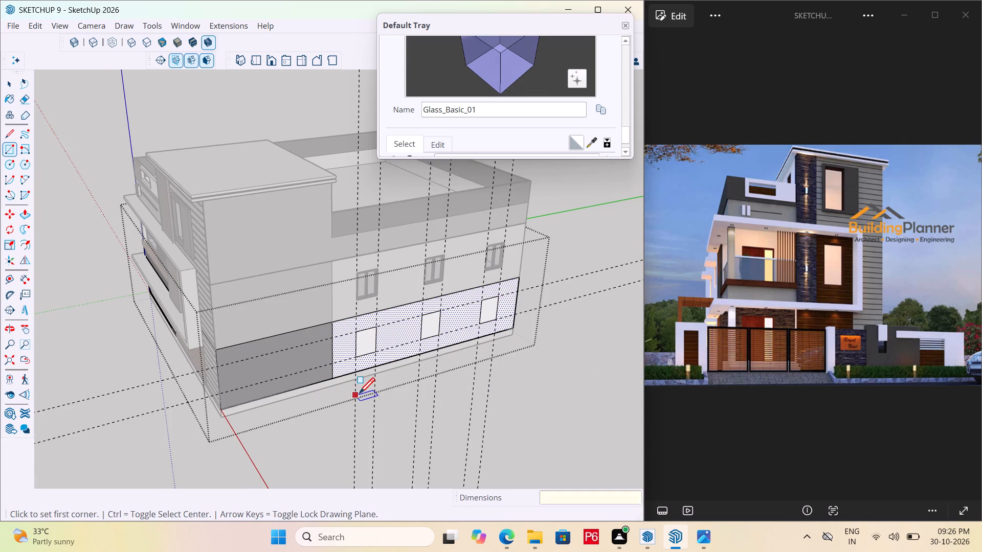
# Erase all the vertical and horizontal construction guides used to lay out the lower-wall windows.
pyautogui.press('e')
pyautogui.moveTo(505, 393); pyautogui.dragTo(351, 410)
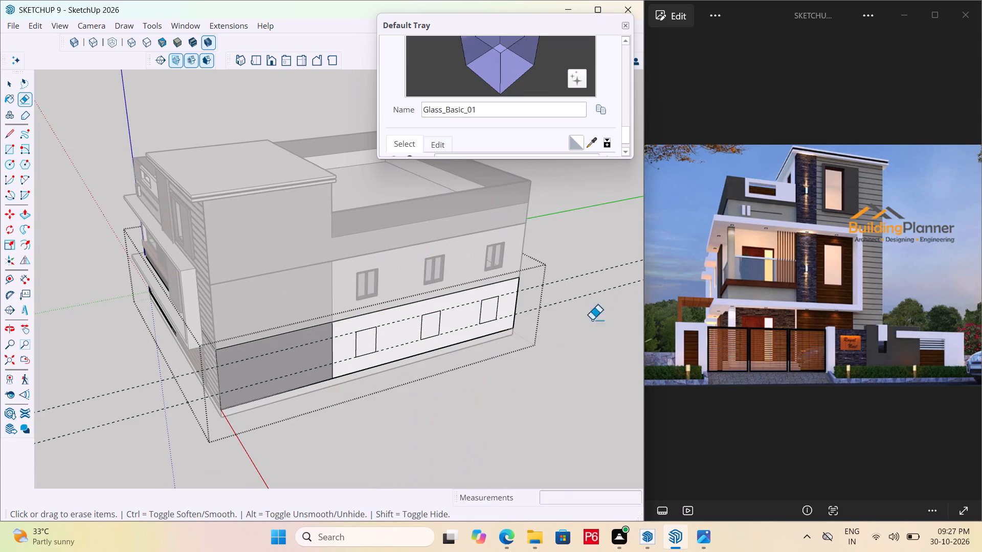
pyautogui.moveTo(587, 251); pyautogui.dragTo(584, 317)
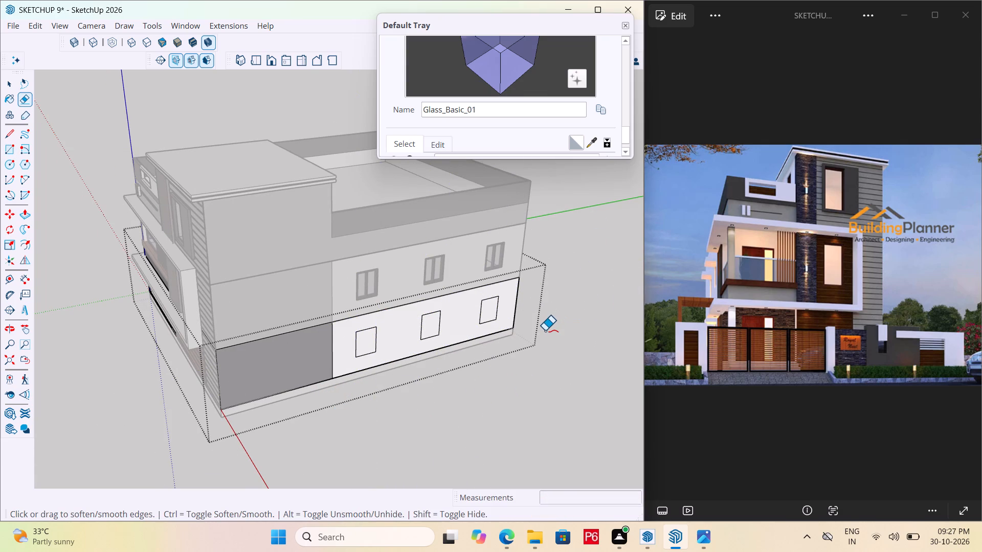
# Save the model with the window guides removed.
pyautogui.hotkey('ctrl', 's')
pyautogui.hotkey('ctrl', 's')
pyautogui.hotkey('ctrl', 's')
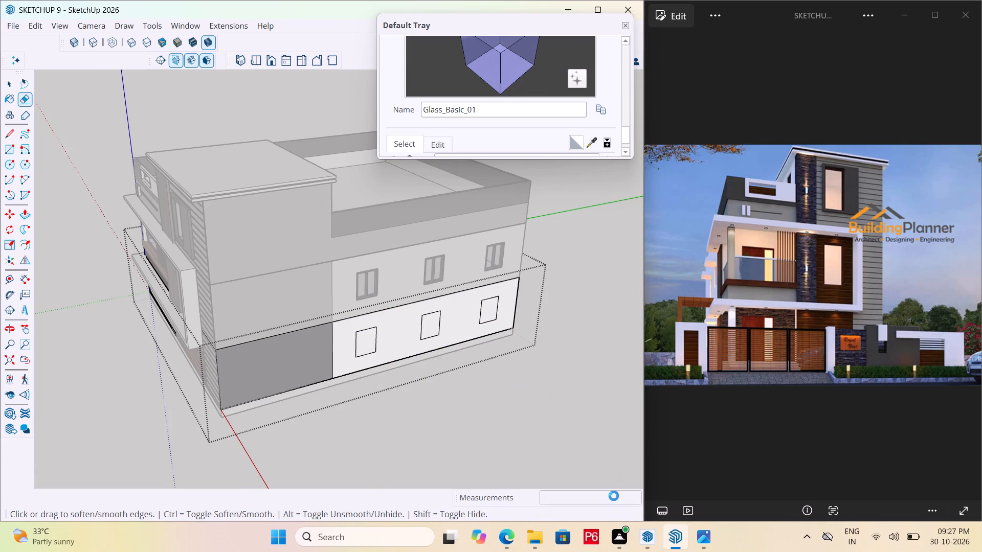
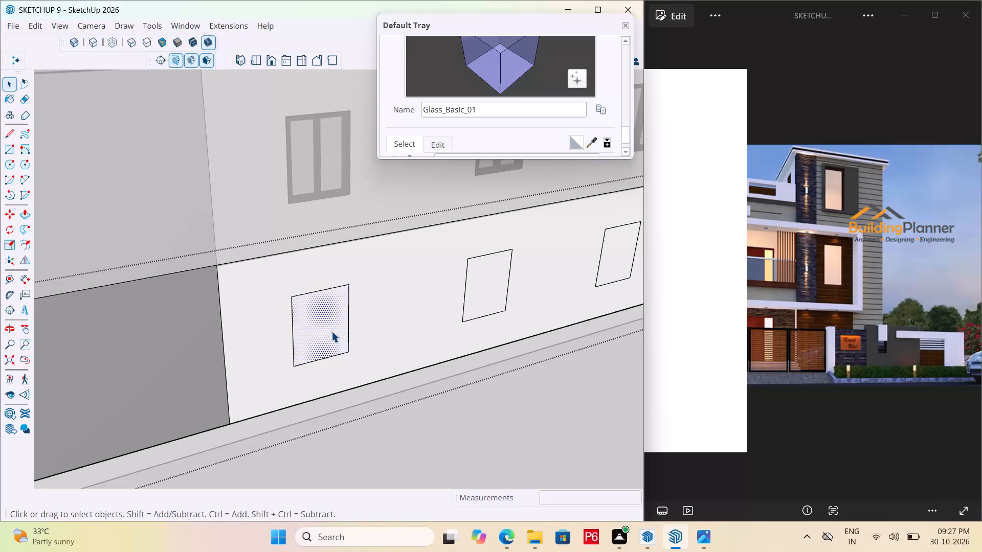
# Push the three window rectangles on the lower side wall inward by 9" to form recessed openings.
pyautogui.press('p')
pyautogui.click(331, 330)
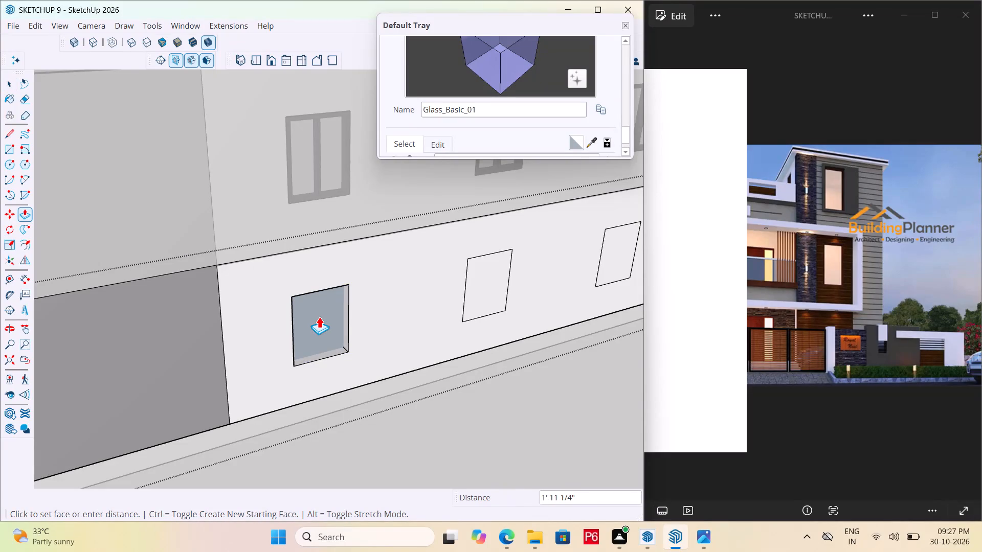
pyautogui.write('9/')
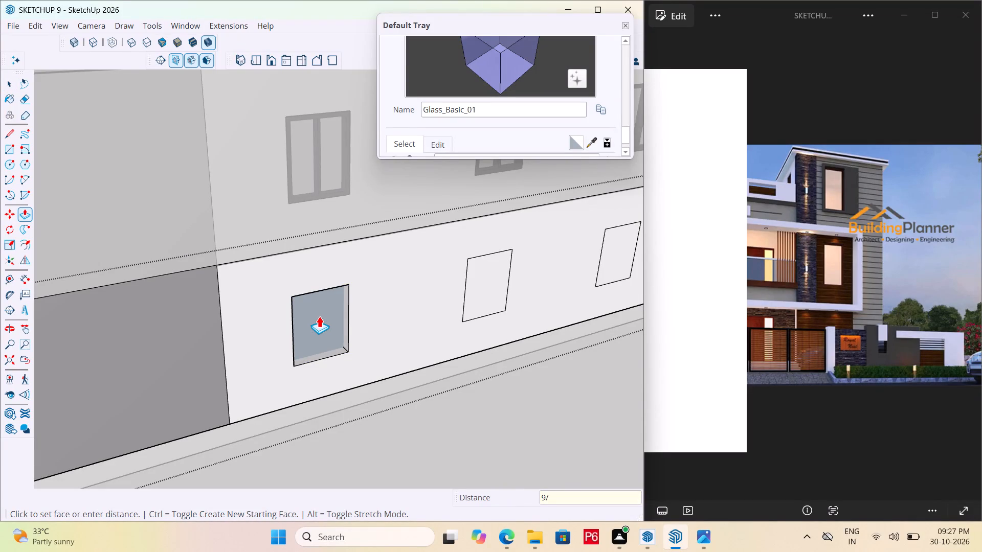
pyautogui.hotkey('shift', '"')
pyautogui.press('Return')
pyautogui.click(320, 327)
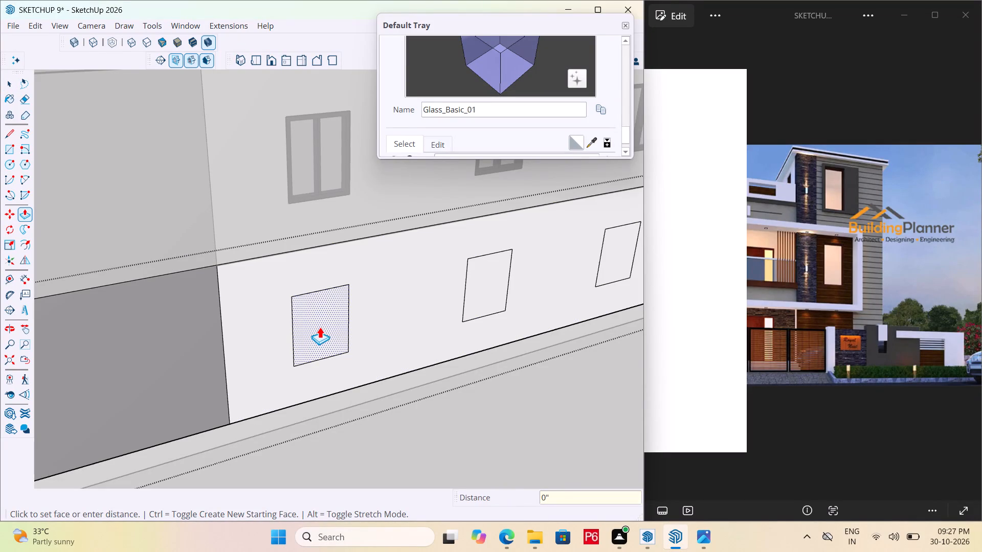
pyautogui.write('9"')
pyautogui.press('Return')
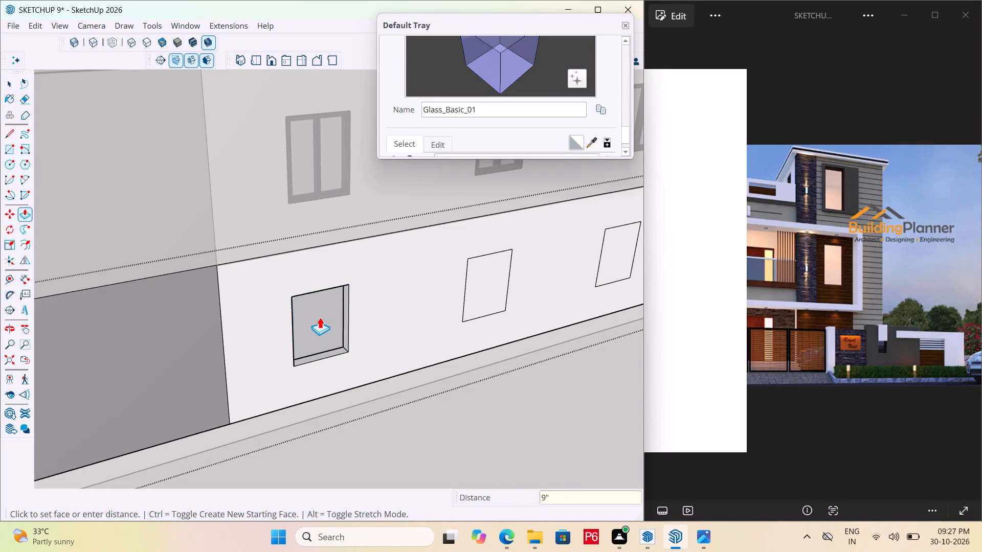
pyautogui.doubleClick(488, 290)
pyautogui.doubleClick(613, 258)
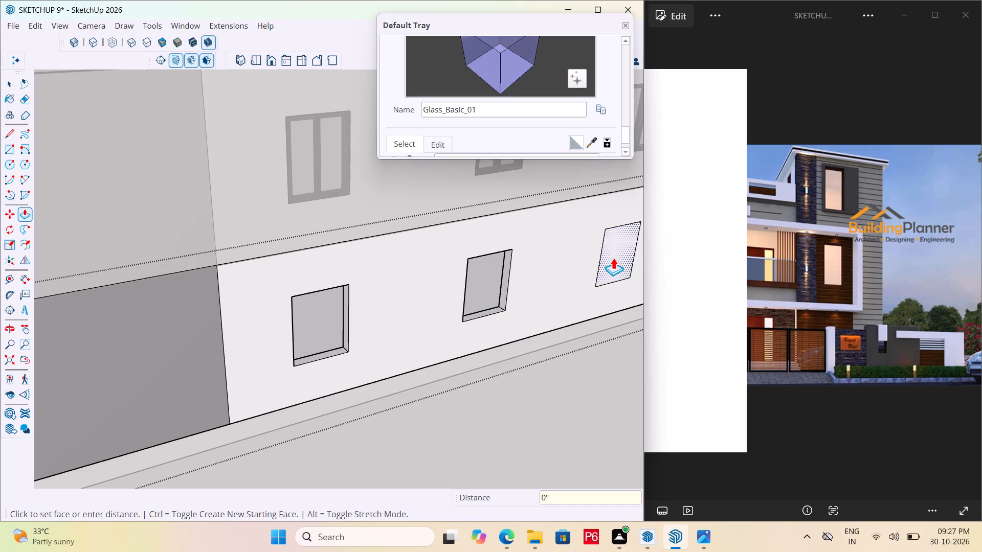
# Save the model with the three recessed lower-wall openings.
pyautogui.moveTo(608, 290); pyautogui.dragTo(540, 256, button='middle')
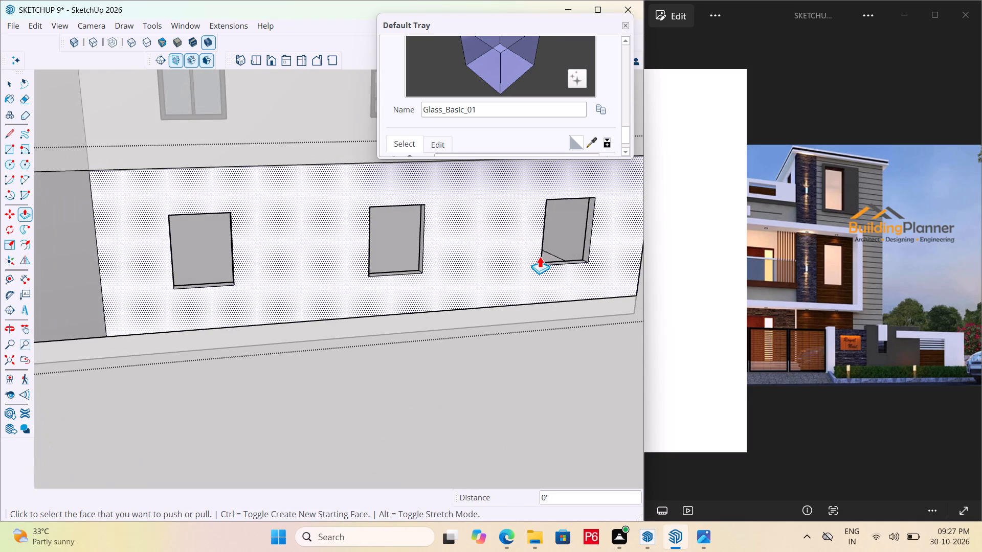
pyautogui.hotkey('ctrl', 's')
pyautogui.hotkey('ctrl', 's')
pyautogui.hotkey('ctrl', 's')
pyautogui.hotkey('ctrl', 's')
pyautogui.hotkey('ctrl', 's')
# Copy the first upper-floor window frame straight down 11' into the opening directly below it.
pyautogui.press('space')
pyautogui.middleClick(396, 349)
pyautogui.scroll(-2, 397, 349)
pyautogui.moveTo(400, 351); pyautogui.dragTo(473, 363, button='middle')
pyautogui.scroll(-1, 400, 351)
pyautogui.press('space')
pyautogui.click(489, 379)
pyautogui.click(365, 197)
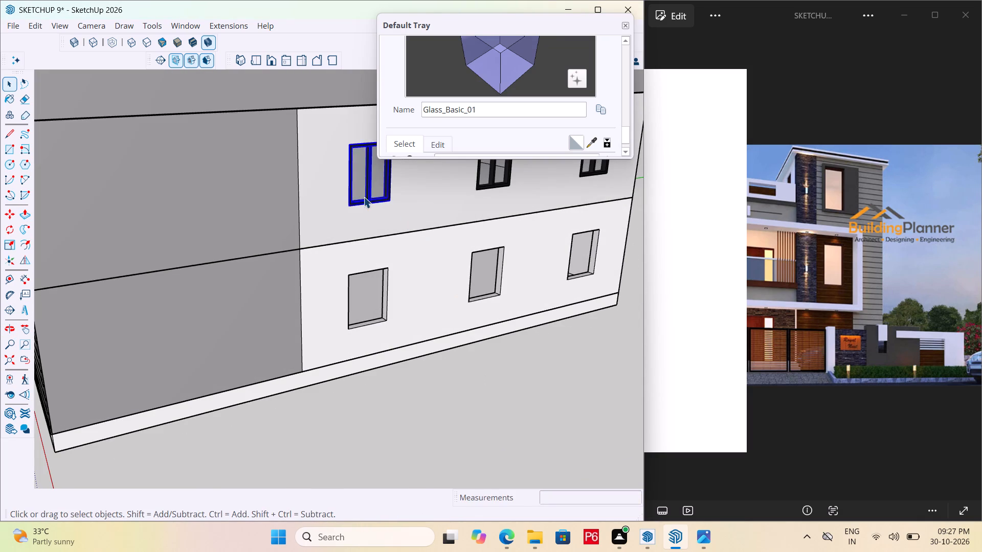
pyautogui.scroll(6, 337, 191)
pyautogui.press('m')
pyautogui.moveTo(360, 219); pyautogui.dragTo(363, 269)
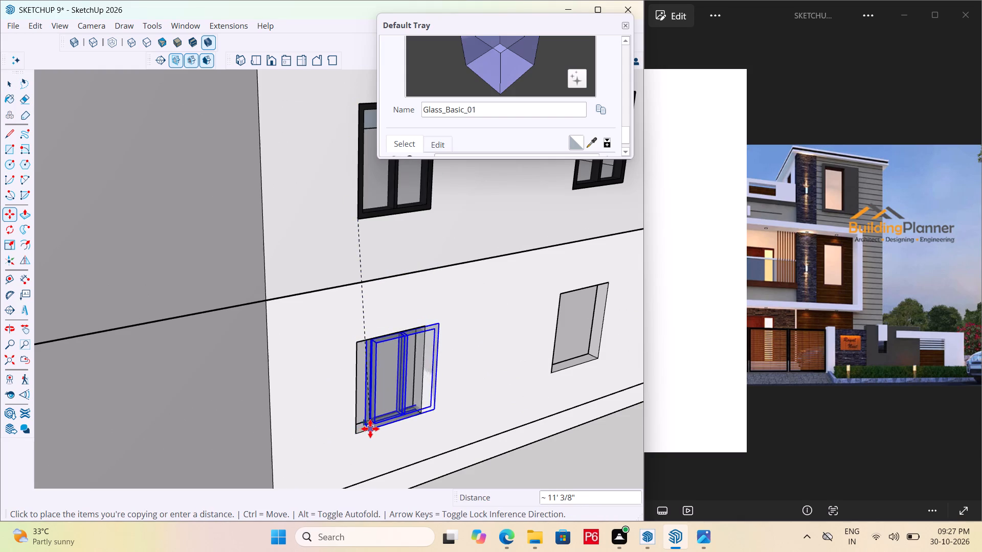
pyautogui.scroll(7, 370, 429)
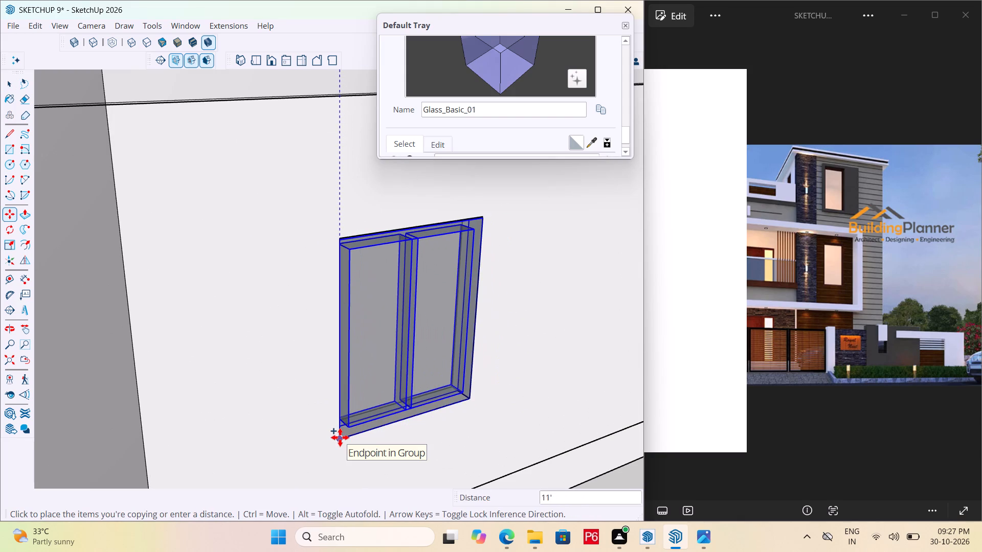
pyautogui.click(340, 438)
# Copy the lower window frame along the wall into the middle and far openings, snapping to their bottom corners.
pyautogui.scroll(-4, 241, 372)
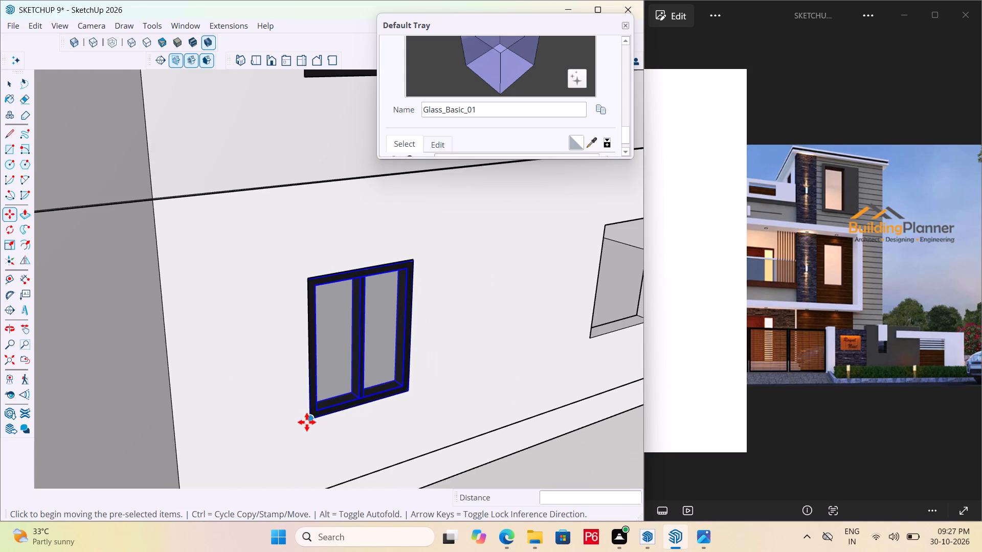
pyautogui.click(315, 419)
pyautogui.scroll(-6, 179, 355)
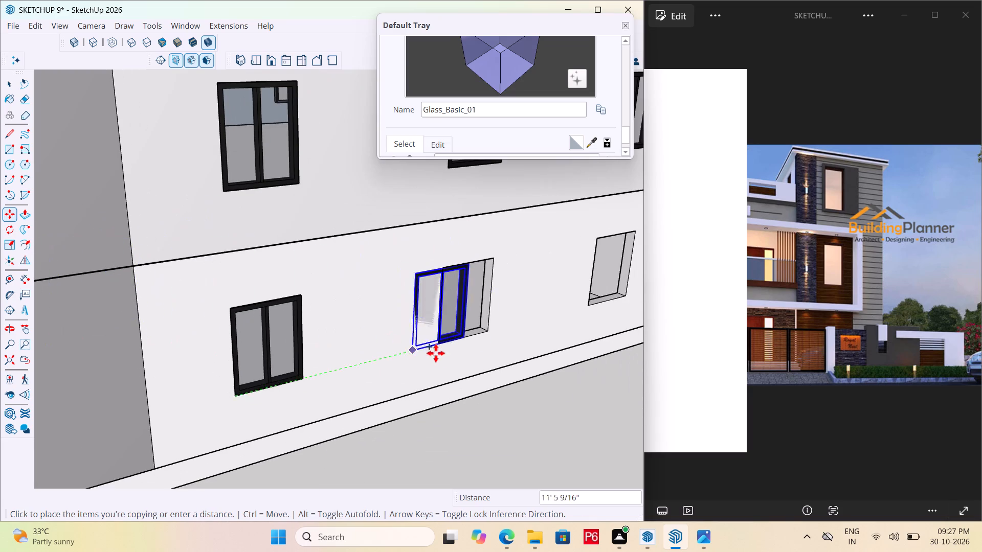
pyautogui.click(441, 343)
pyautogui.scroll(-2, 338, 325)
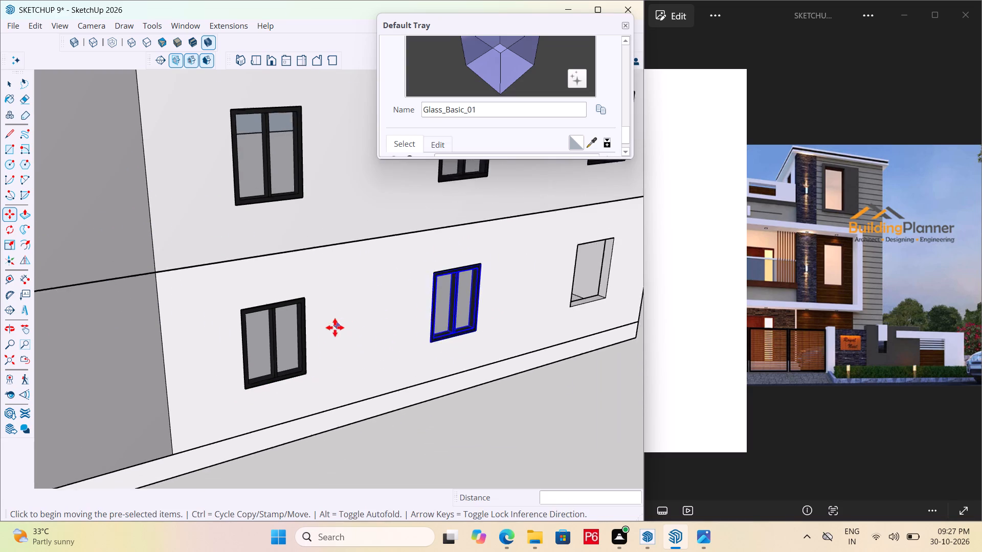
pyautogui.scroll(-1, 335, 328)
pyautogui.scroll(10, 469, 329)
pyautogui.click(365, 346)
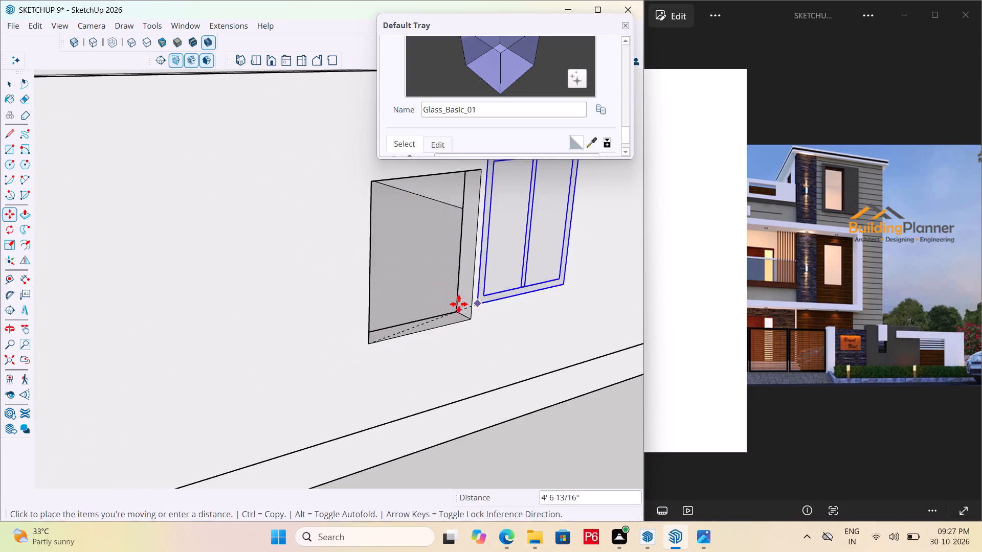
pyautogui.scroll(-1, 346, 315)
pyautogui.scroll(-6, 228, 318)
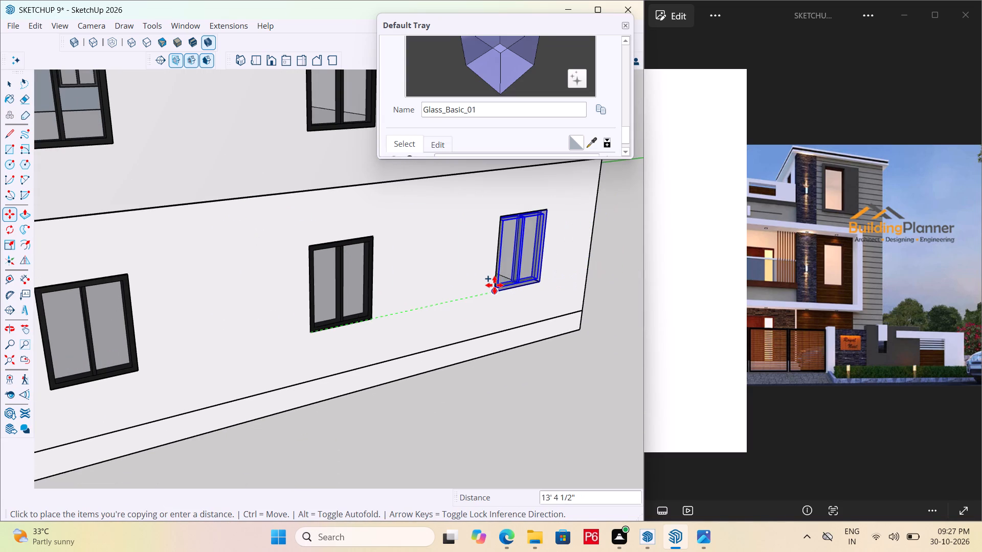
pyautogui.click(497, 285)
# Save the model with the three ground-floor side windows in place.
pyautogui.scroll(-6, 328, 274)
pyautogui.scroll(-2, 450, 271)
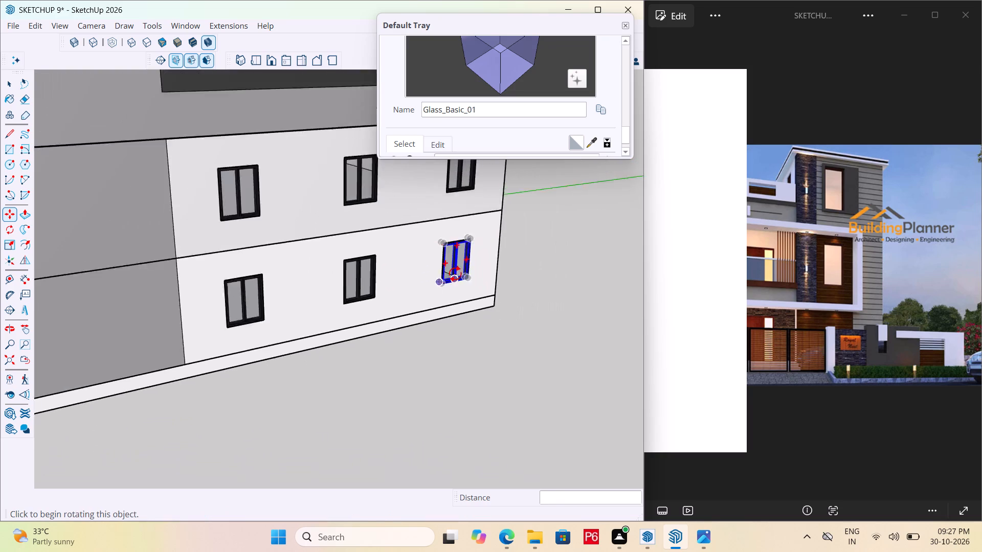
pyautogui.scroll(-10, 455, 273)
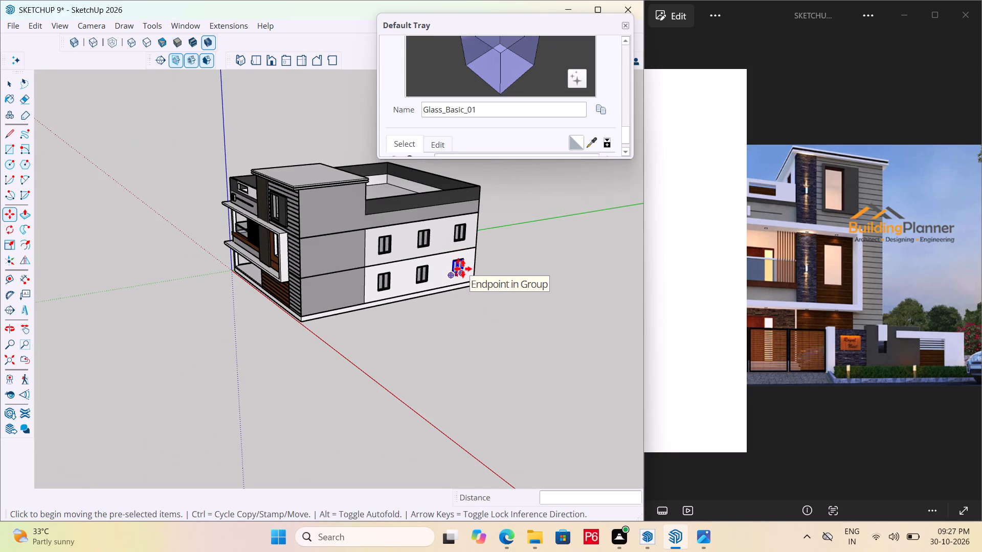
pyautogui.hotkey('ctrl', 's')
pyautogui.hotkey('ctrl', 's')
pyautogui.hotkey('ctrl', 's')
pyautogui.hotkey('ctrl', 's')
pyautogui.hotkey('ctrl', 's')
pyautogui.hotkey('ctrl', 's')
pyautogui.hotkey('ctrl', 's')
pyautogui.hotkey('ctrl', 's')
pyautogui.hotkey('ctrl', 's')
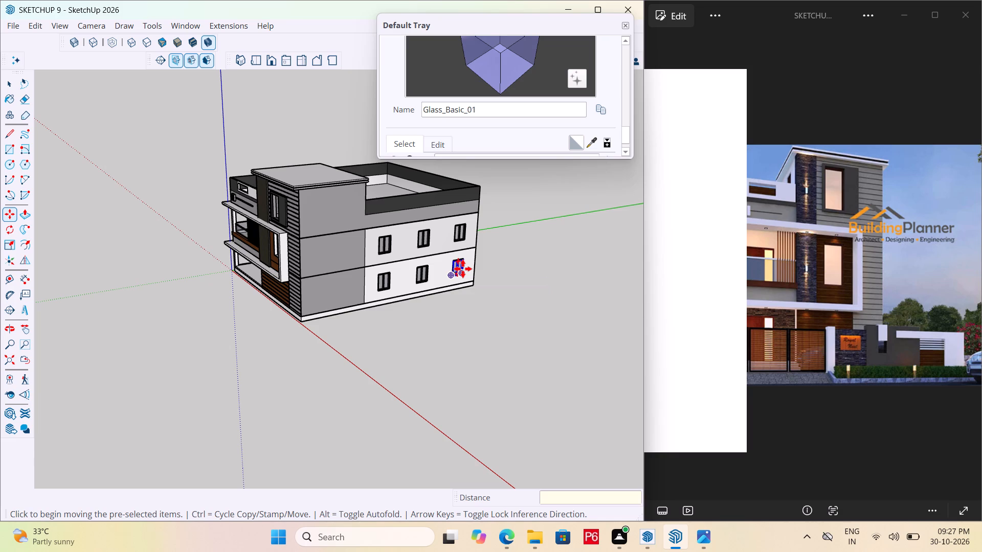
pyautogui.hotkey('ctrl', 's')
# Examine the whole house from the opposite side wall, the front facade and the newly windowed side.
pyautogui.scroll(-4, 293, 297)
pyautogui.press('space')
pyautogui.click(448, 326)
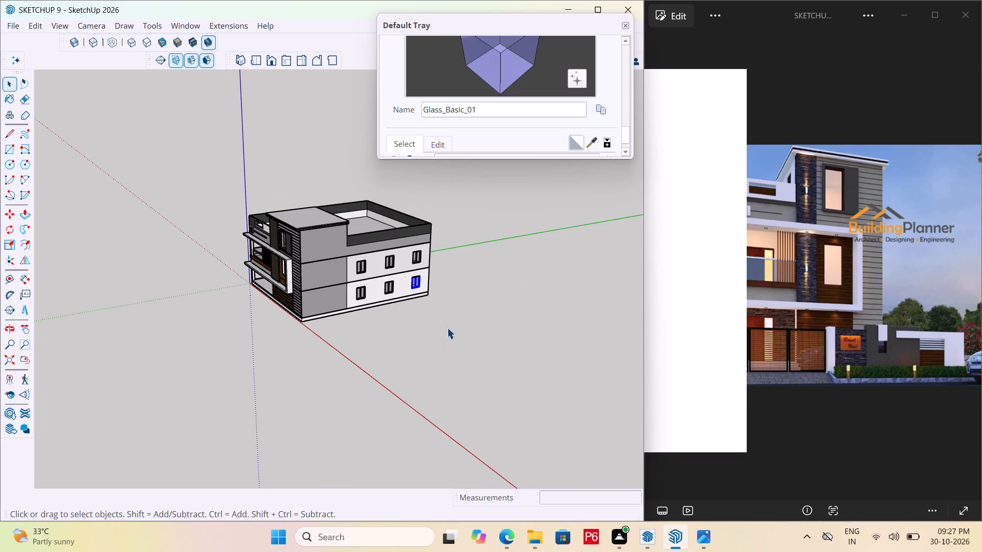
pyautogui.moveTo(159, 297); pyautogui.dragTo(827, 339, button='middle')
pyautogui.scroll(-1, 159, 297)
pyautogui.scroll(12, 330, 309)
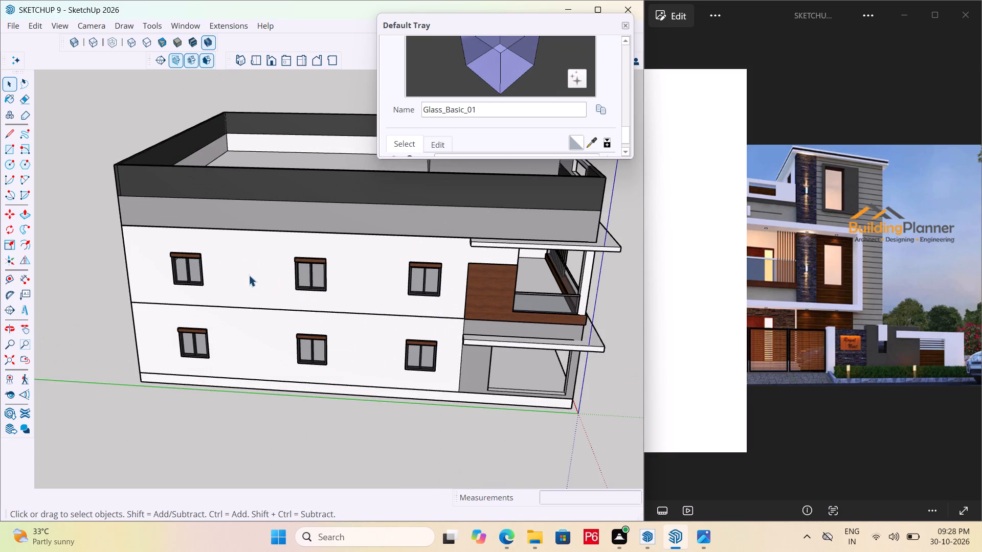
pyautogui.moveTo(407, 288); pyautogui.dragTo(60, 302, button='middle')
pyautogui.moveTo(501, 302); pyautogui.dragTo(252, 271, button='middle')
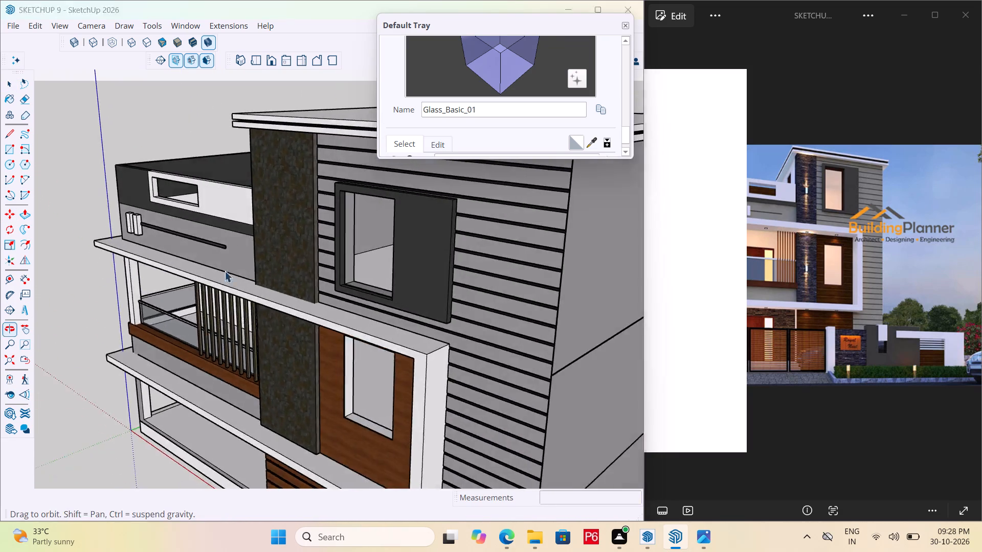
pyautogui.scroll(-6, 193, 264)
pyautogui.scroll(3, 509, 271)
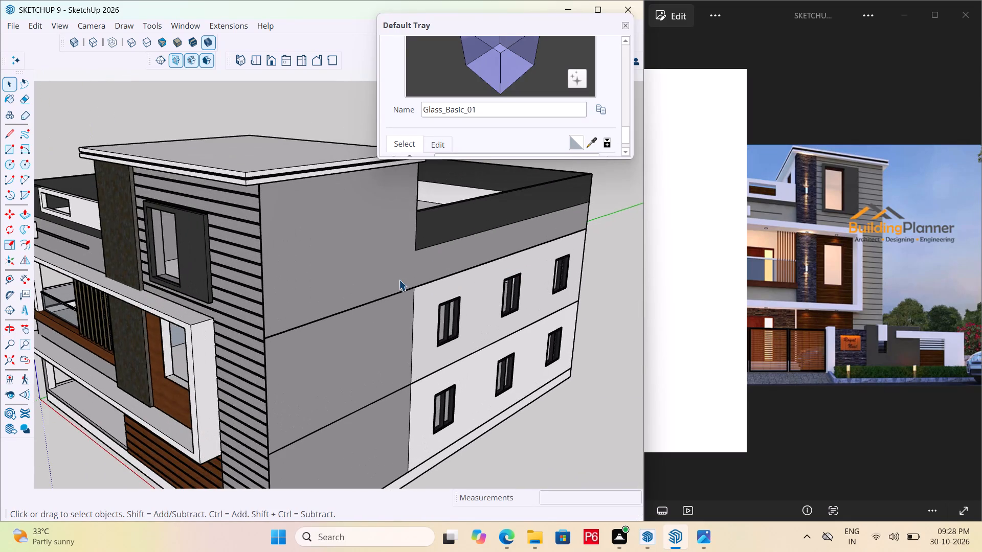
pyautogui.moveTo(393, 282); pyautogui.dragTo(587, 278, button='middle')
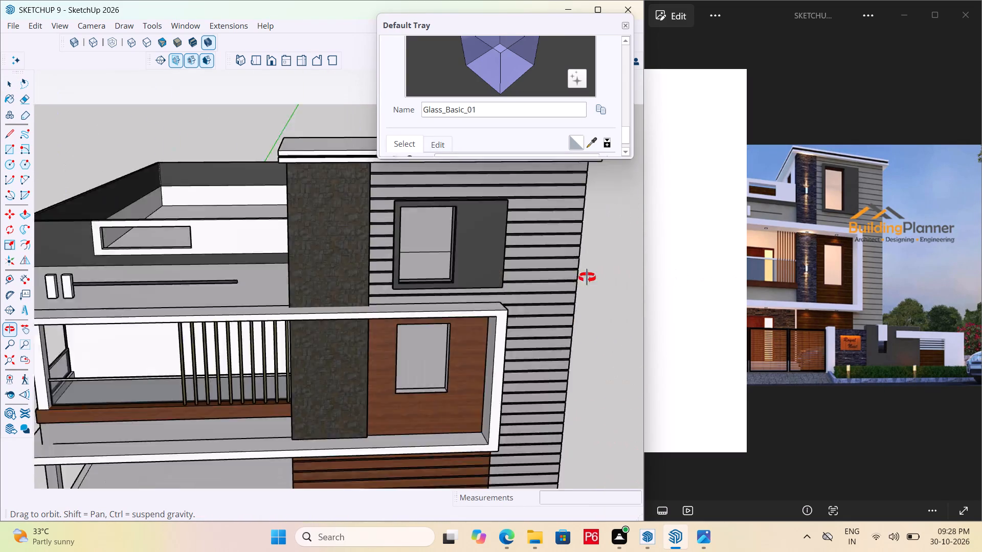
pyautogui.moveTo(587, 278); pyautogui.dragTo(360, 285, button='middle')
# Open the top-storey side wall group for editing and select its grey outer face.
pyautogui.scroll(6, 401, 266)
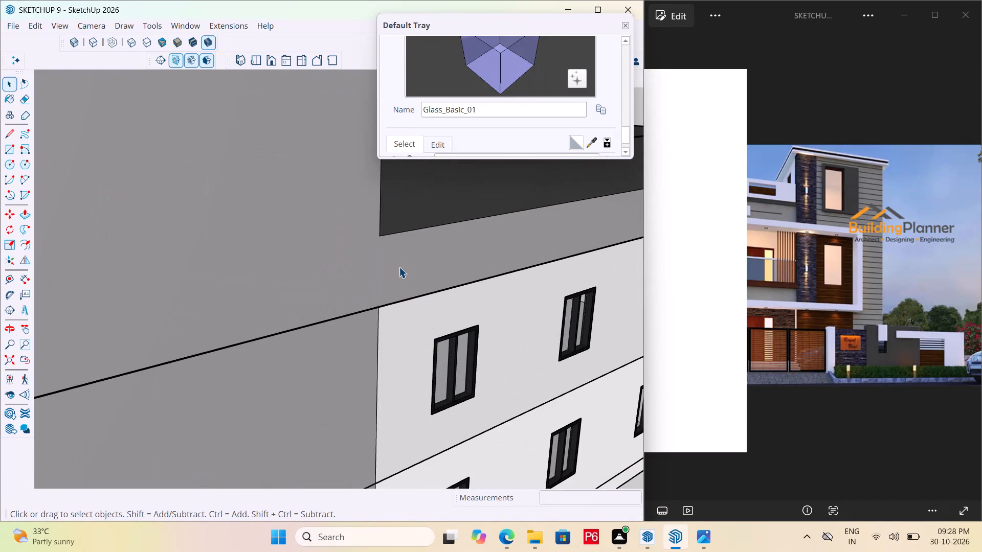
pyautogui.doubleClick(396, 268)
pyautogui.click(387, 268)
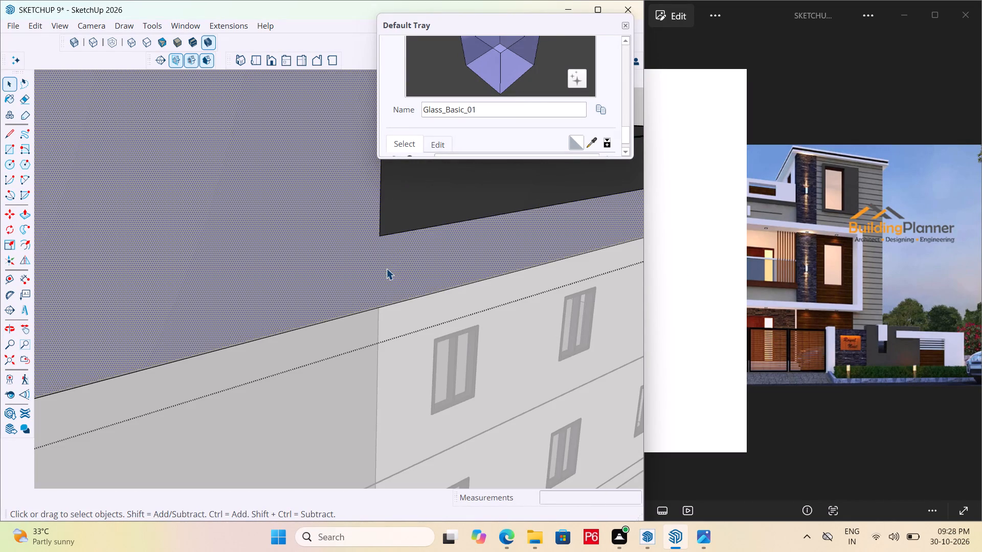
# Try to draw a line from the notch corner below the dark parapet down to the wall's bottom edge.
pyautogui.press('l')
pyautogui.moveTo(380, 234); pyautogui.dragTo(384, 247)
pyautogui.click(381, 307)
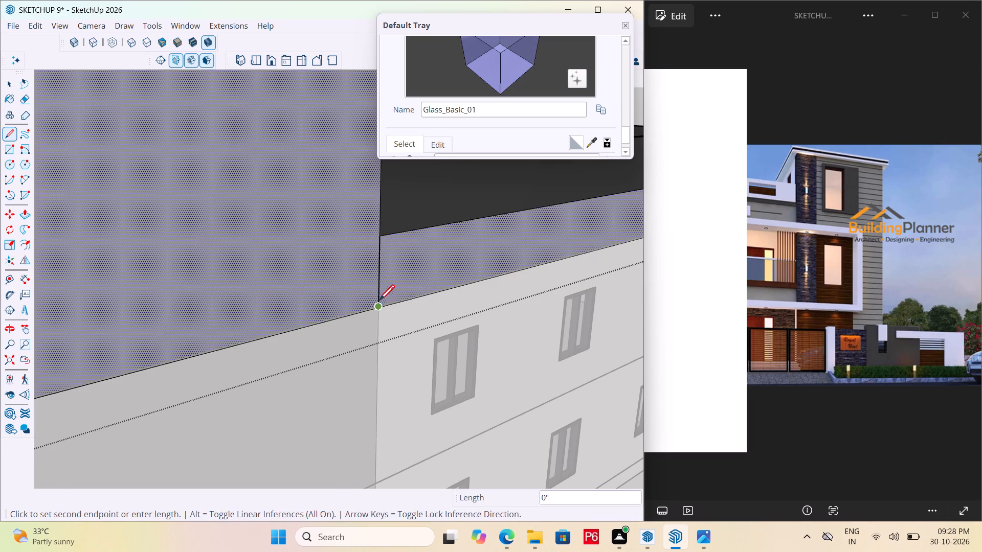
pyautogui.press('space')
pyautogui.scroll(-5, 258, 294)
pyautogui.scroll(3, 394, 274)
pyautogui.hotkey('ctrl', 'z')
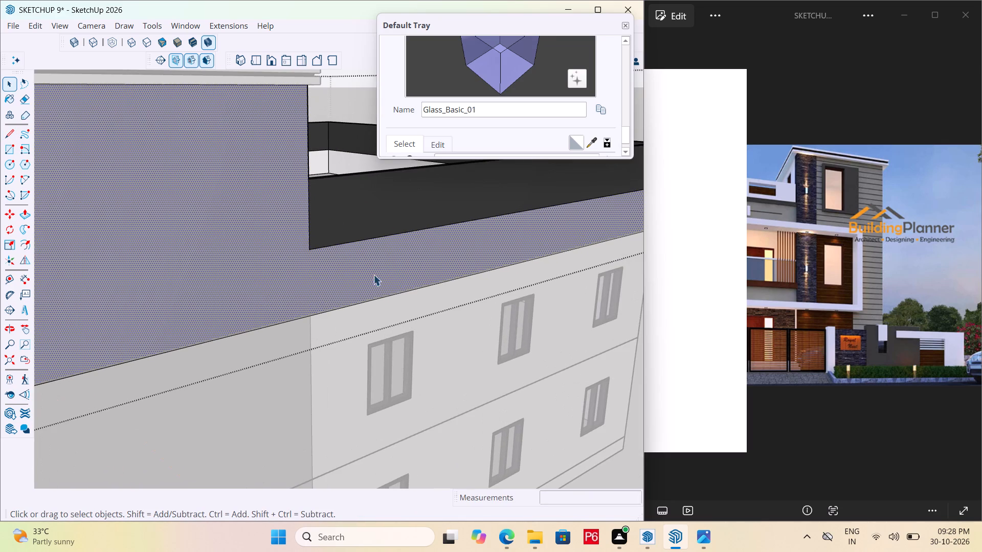
# Split the grey face with a line about 3' 11 5/8" long from its bottom edge at the wall seam up to the parapet notch corner.
pyautogui.doubleClick(321, 268)
pyautogui.scroll(2, 325, 312)
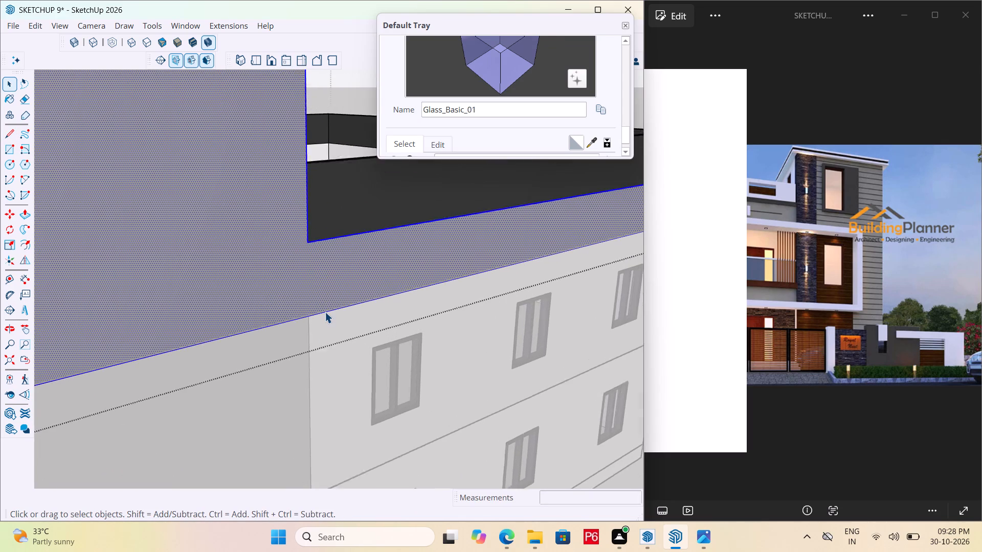
pyautogui.scroll(20, 325, 312)
pyautogui.scroll(11, 325, 312)
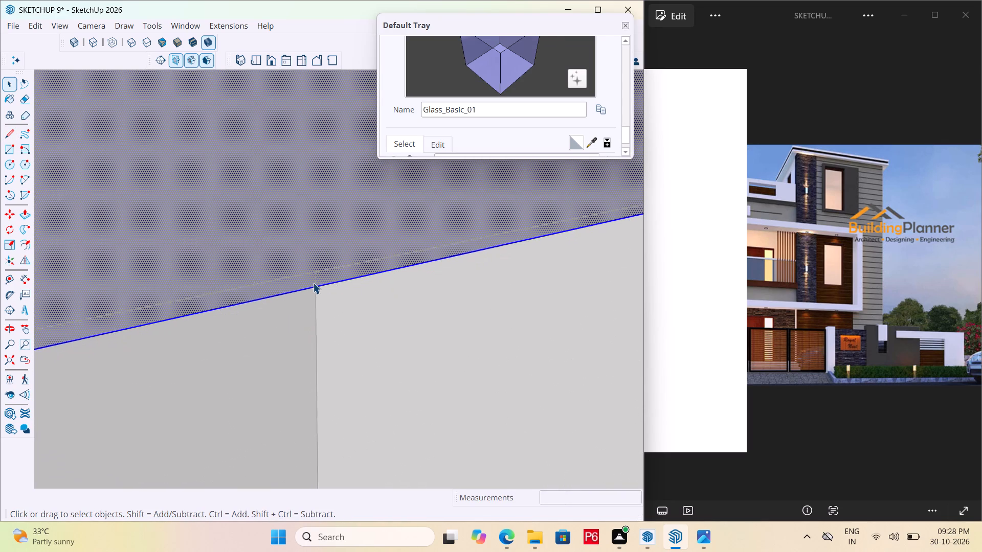
pyautogui.scroll(3, 313, 283)
pyautogui.press('l')
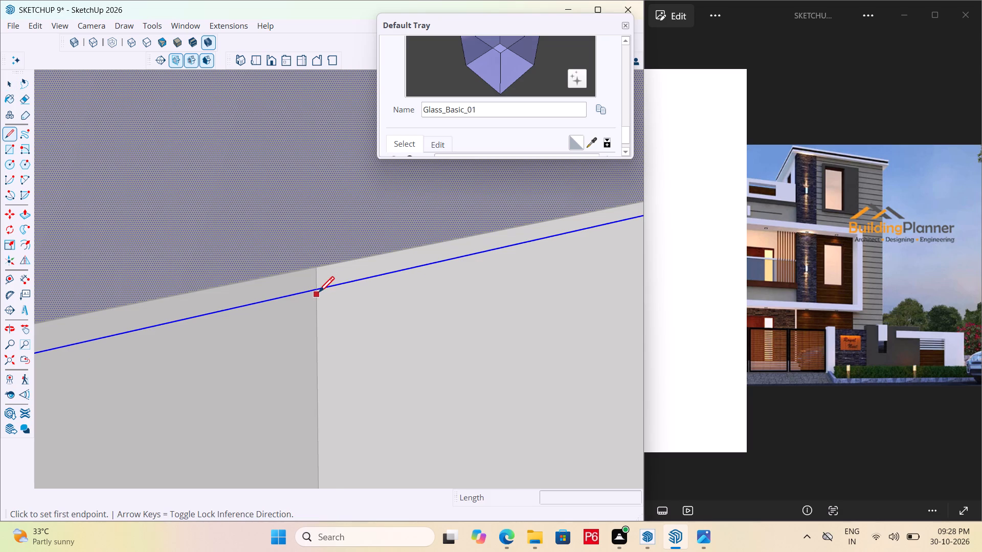
pyautogui.click(314, 289)
pyautogui.scroll(-7, 271, 229)
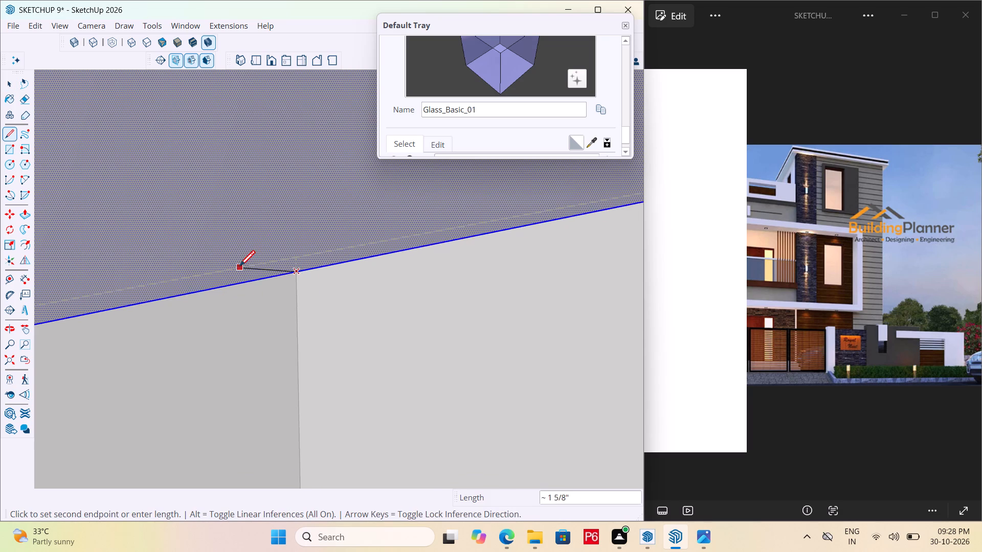
pyautogui.scroll(-20, 261, 382)
pyautogui.scroll(-3, 261, 382)
pyautogui.scroll(-15, 240, 306)
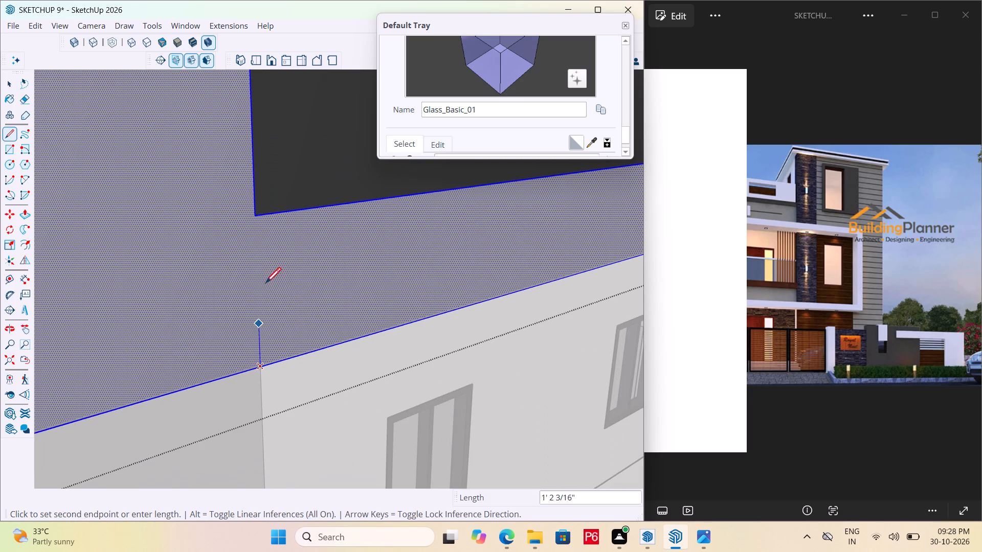
pyautogui.click(255, 219)
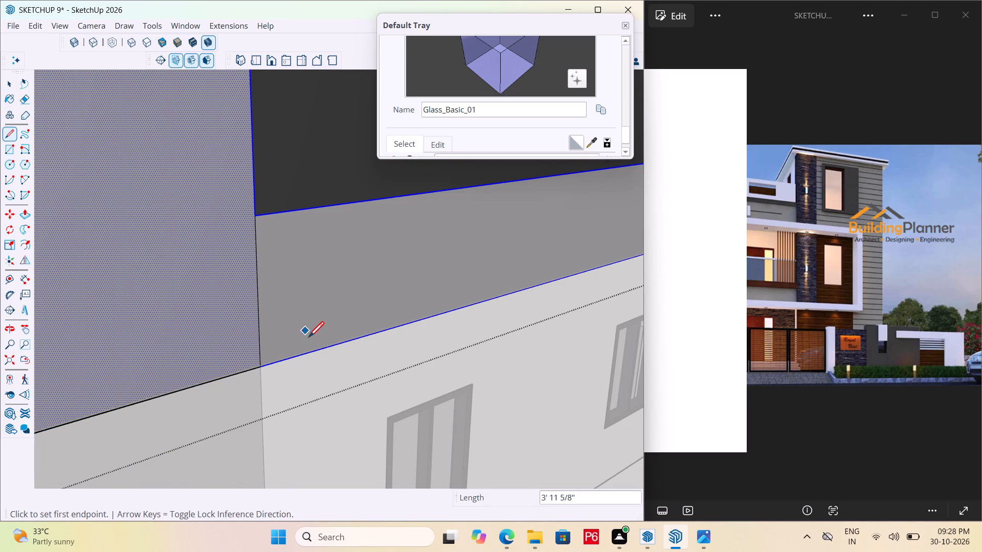
# Paint the strip below the dark parapet on the top-storey side wall with M00_Soft_Cloud, sampled from the wall below.
pyautogui.press('b')
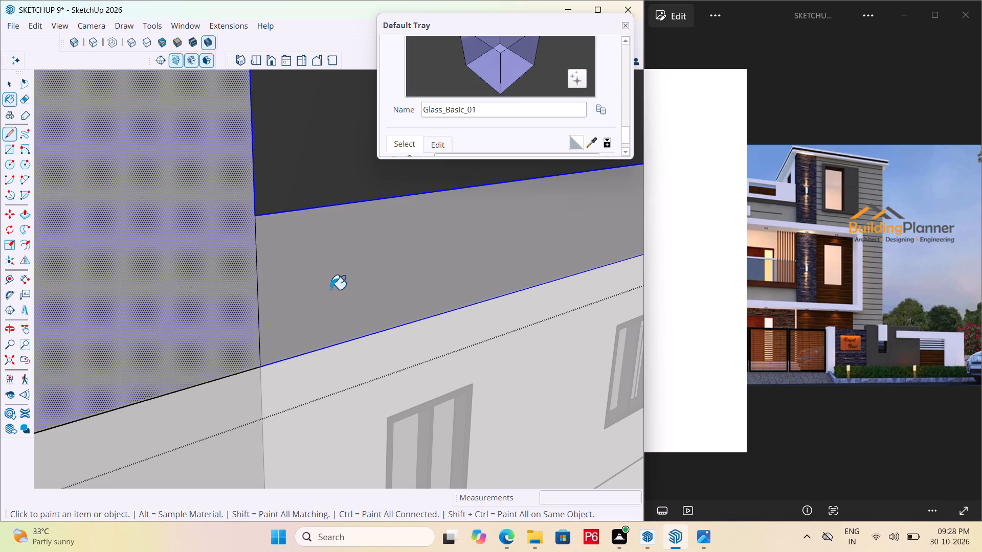
pyautogui.click(595, 141)
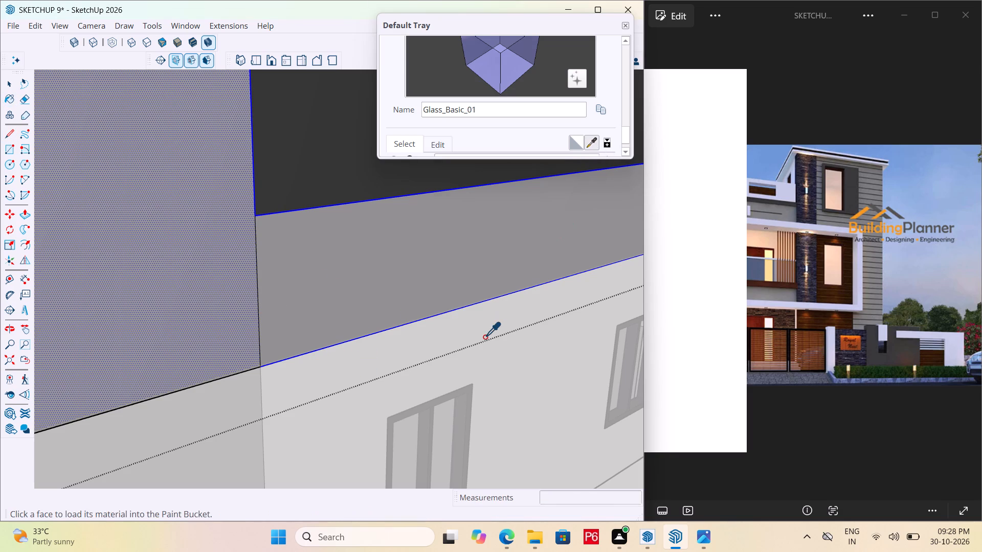
pyautogui.moveTo(484, 337); pyautogui.dragTo(482, 325)
pyautogui.click(461, 259)
pyautogui.scroll(-20, 172, 306)
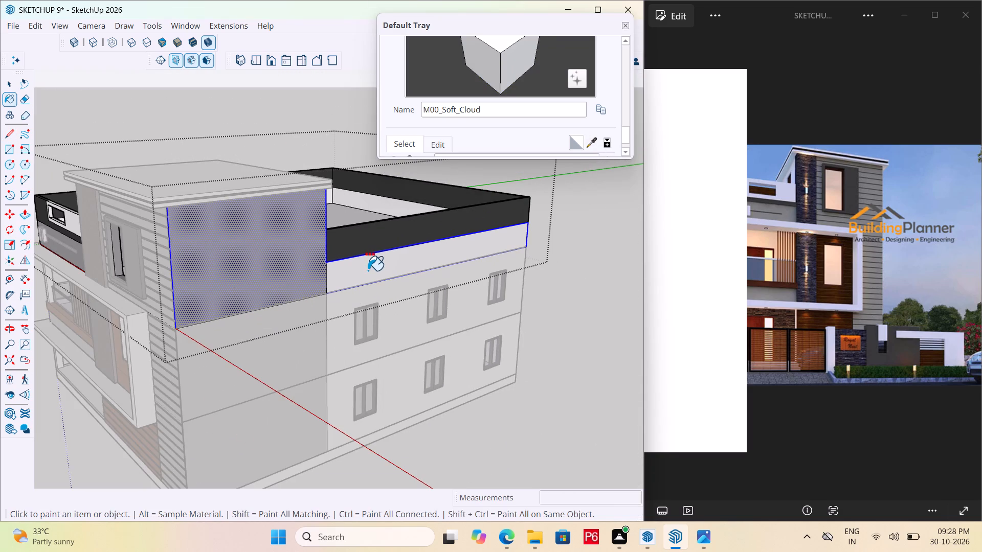
# Save the model and leave editing of the top-storey side wall group.
pyautogui.hotkey('ctrl', 's')
pyautogui.hotkey('ctrl', 's')
pyautogui.keyDown('ctrl'); pyautogui.scroll(-5, 363, 270); pyautogui.keyUp('ctrl')
pyautogui.hotkey('ctrl', 's')
pyautogui.press('space')
pyautogui.click(550, 428)
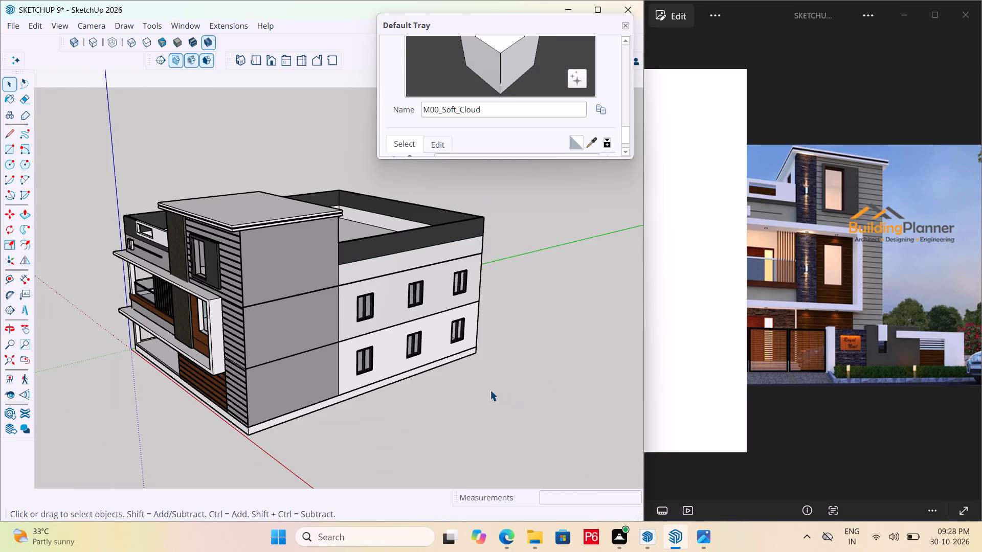
pyautogui.press('space')
pyautogui.click(447, 388)
# Within its group, push/pull the top face of the wooden panel beside the balcony up about 2' 8 9/16" to the overhanging slab.
pyautogui.moveTo(299, 365); pyautogui.dragTo(464, 353, button='middle')
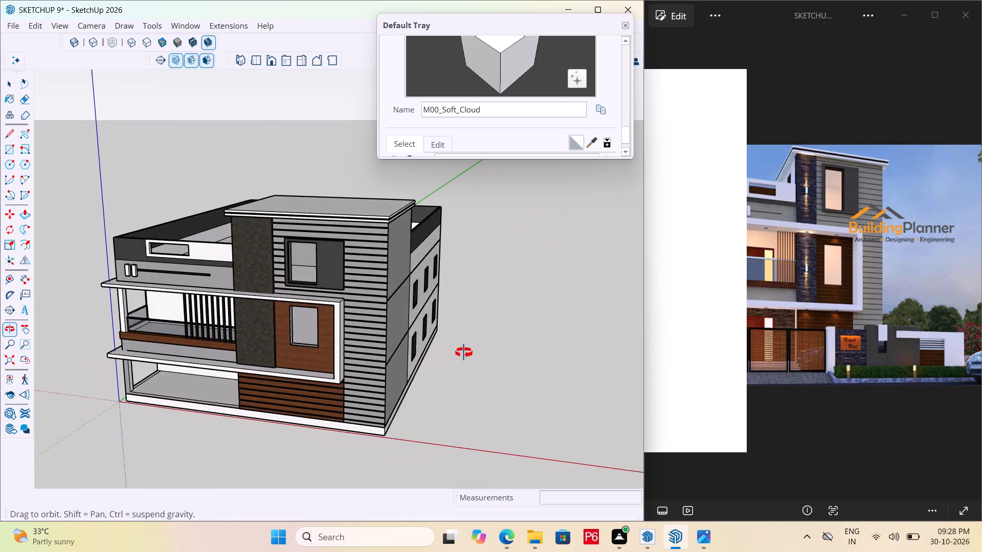
pyautogui.moveTo(464, 353); pyautogui.dragTo(742, 346, button='middle')
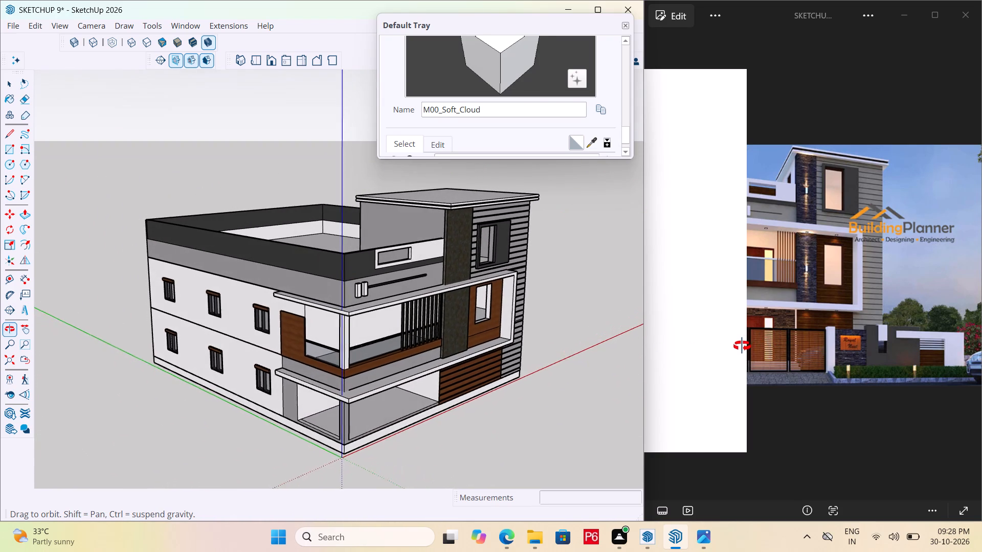
pyautogui.moveTo(742, 346); pyautogui.dragTo(728, 354, button='middle')
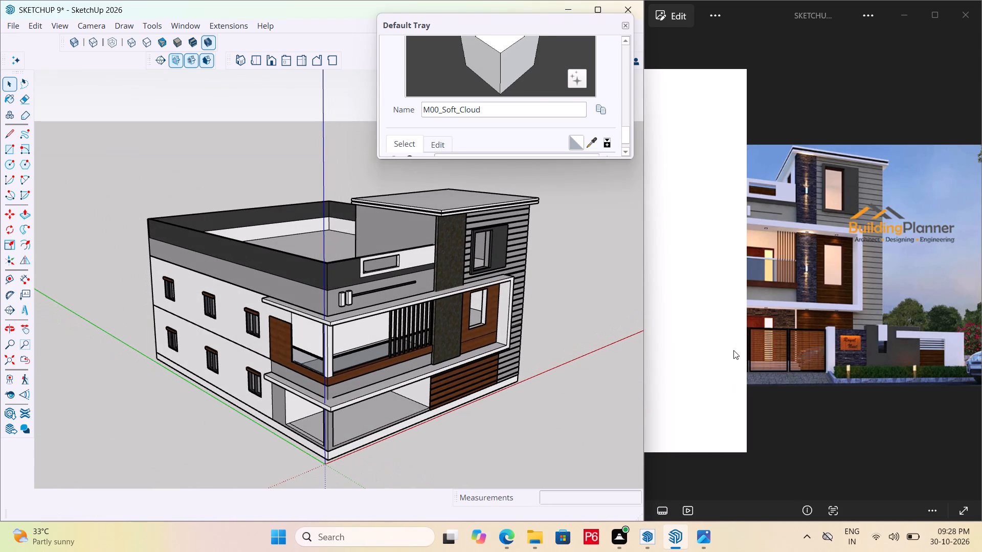
pyautogui.scroll(16, 356, 340)
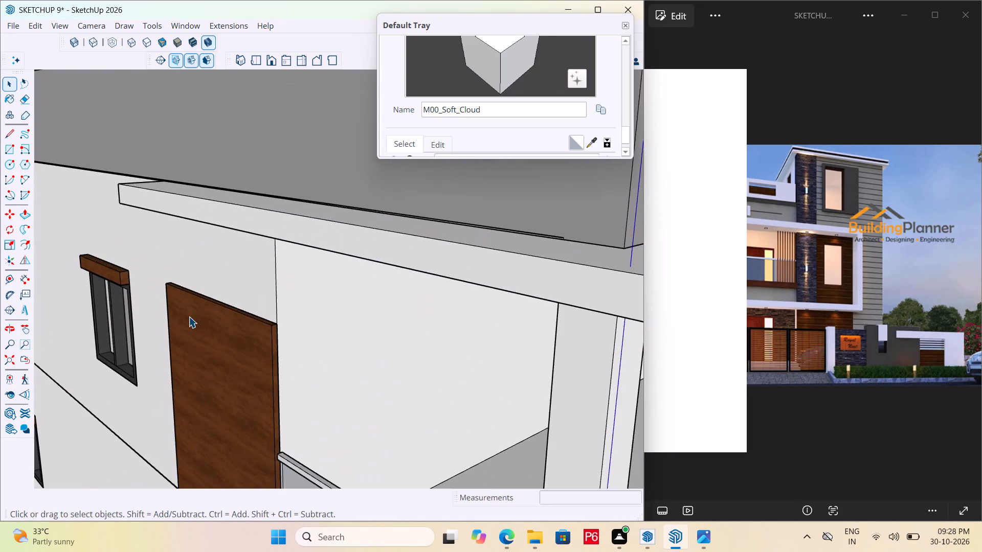
pyautogui.moveTo(192, 320); pyautogui.dragTo(197, 370, button='middle')
pyautogui.scroll(13, 197, 366)
pyautogui.click(259, 348)
pyautogui.doubleClick(257, 346)
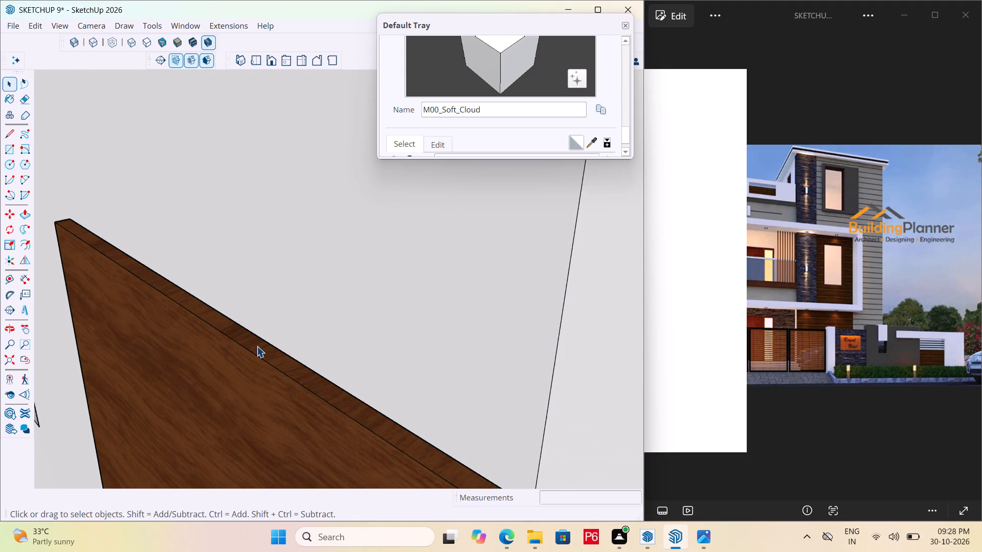
pyautogui.tripleClick(253, 344)
pyautogui.tripleClick(253, 344)
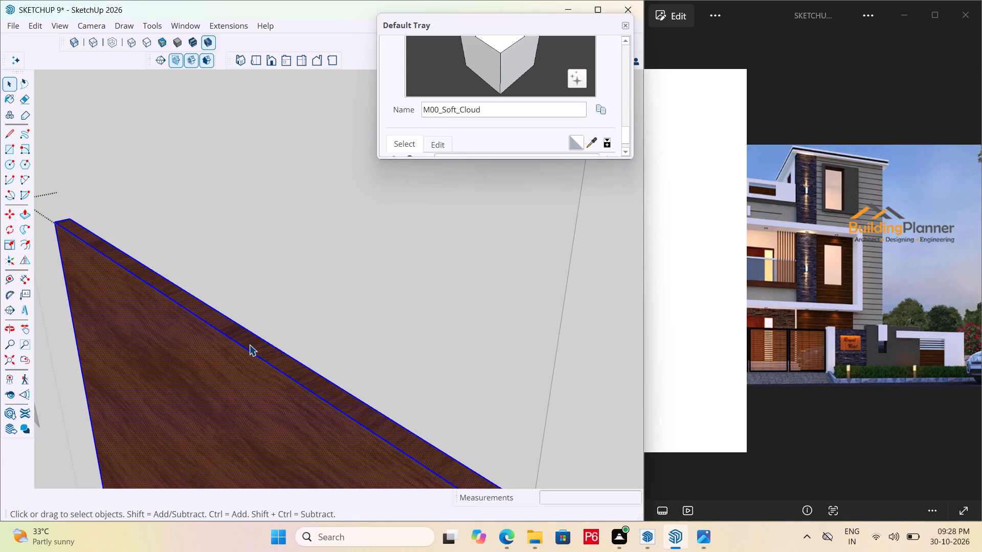
pyautogui.click(249, 344)
pyautogui.click(277, 359)
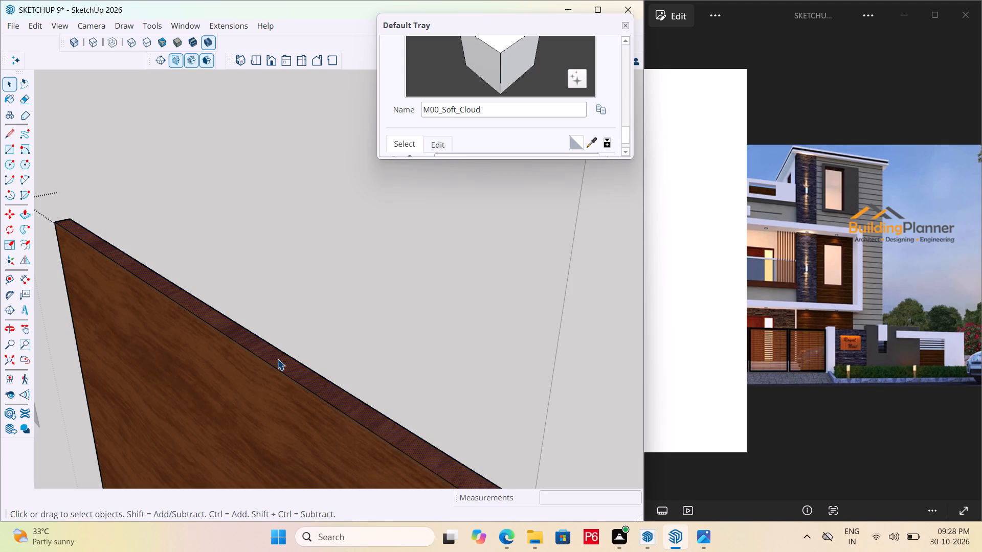
pyautogui.press('p')
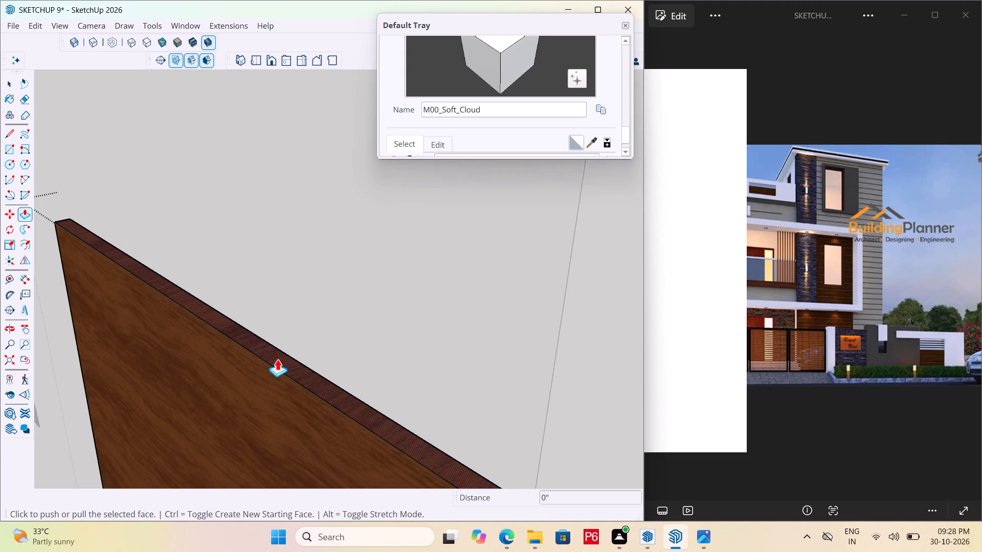
pyautogui.click(277, 359)
pyautogui.scroll(-14, 275, 252)
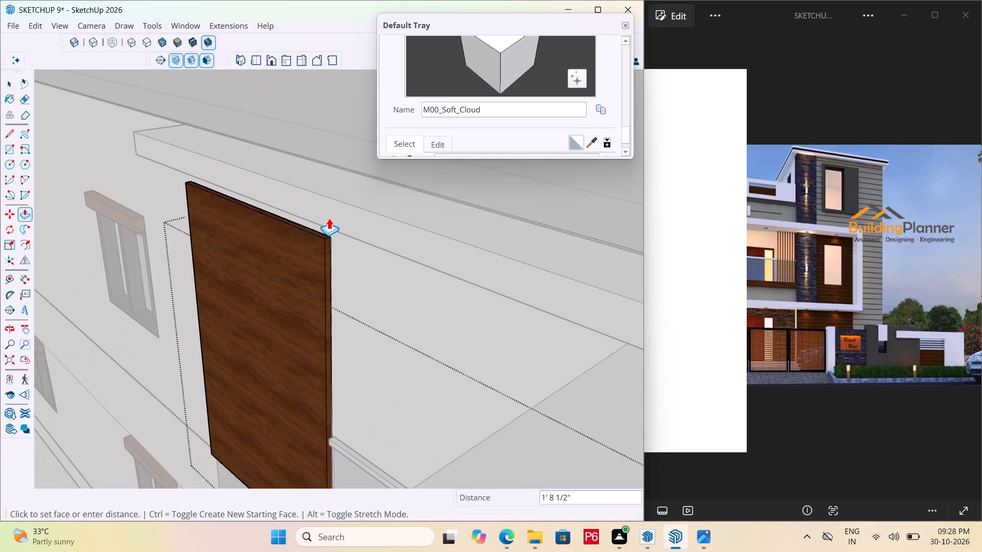
pyautogui.moveTo(329, 218); pyautogui.dragTo(335, 69, button='middle')
pyautogui.click(227, 88)
pyautogui.scroll(-2, 150, 261)
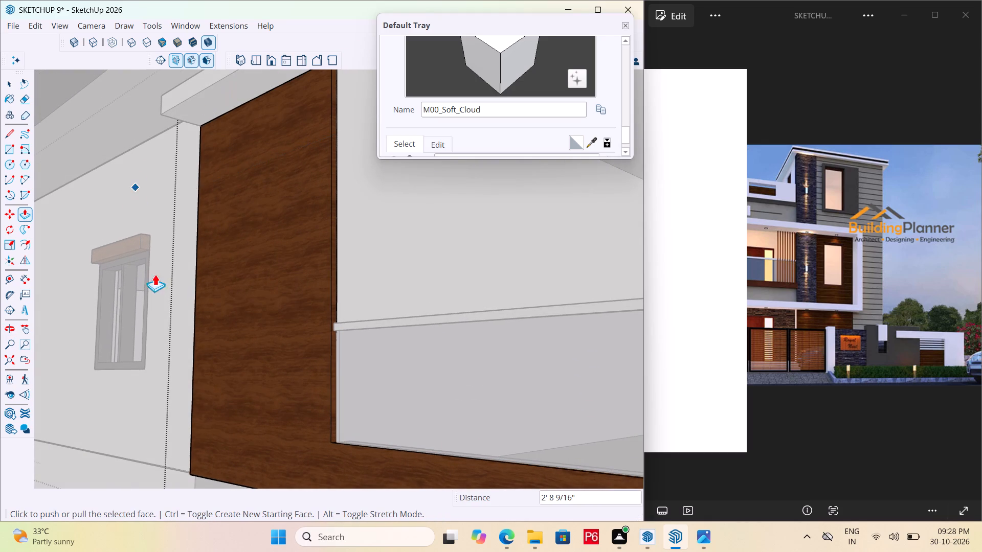
pyautogui.scroll(-13, 155, 274)
pyautogui.scroll(-6, 221, 259)
pyautogui.moveTo(221, 264); pyautogui.dragTo(216, 318, button='middle')
# Save the model and leave editing of the wooden balcony panel group.
pyautogui.hotkey('ctrl', 's')
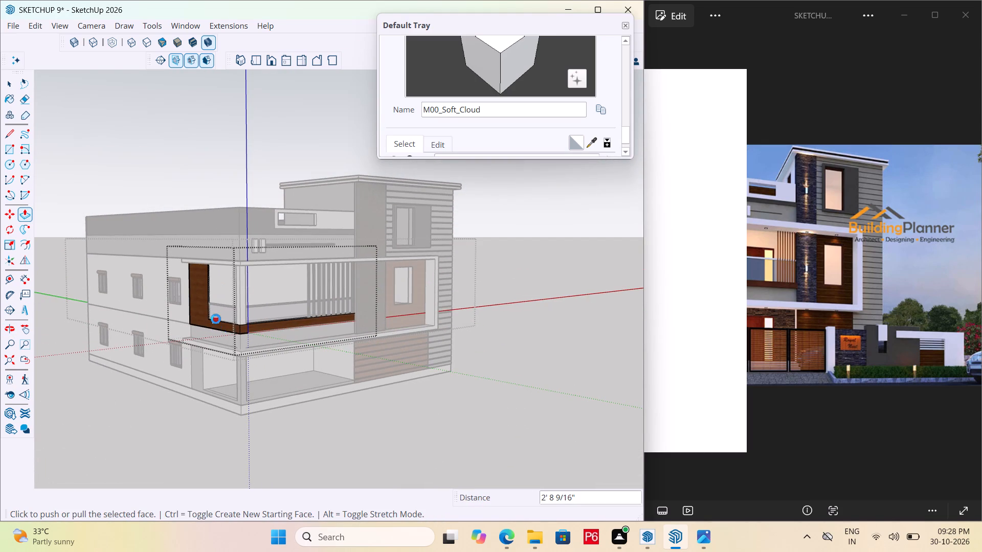
pyautogui.hotkey('ctrl', 's')
pyautogui.hotkey('ctrl', 's')
pyautogui.hotkey('ctrl', 's')
pyautogui.hotkey('ctrl', 's')
pyautogui.hotkey('ctrl', 's')
pyautogui.hotkey('ctrl', 's')
pyautogui.hotkey('ctrl', 's')
pyautogui.press('space')
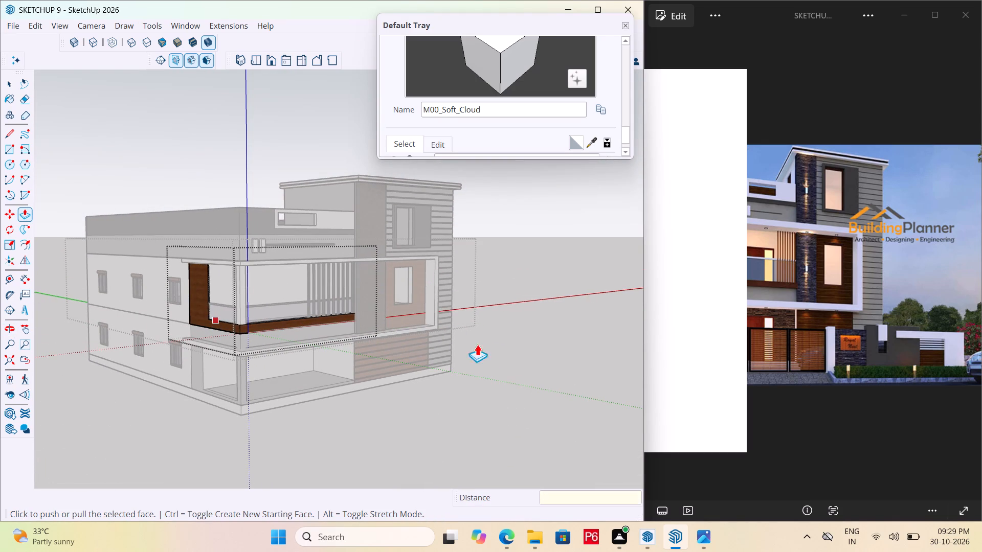
pyautogui.press('space')
pyautogui.click(499, 340)
pyautogui.tripleClick(499, 340)
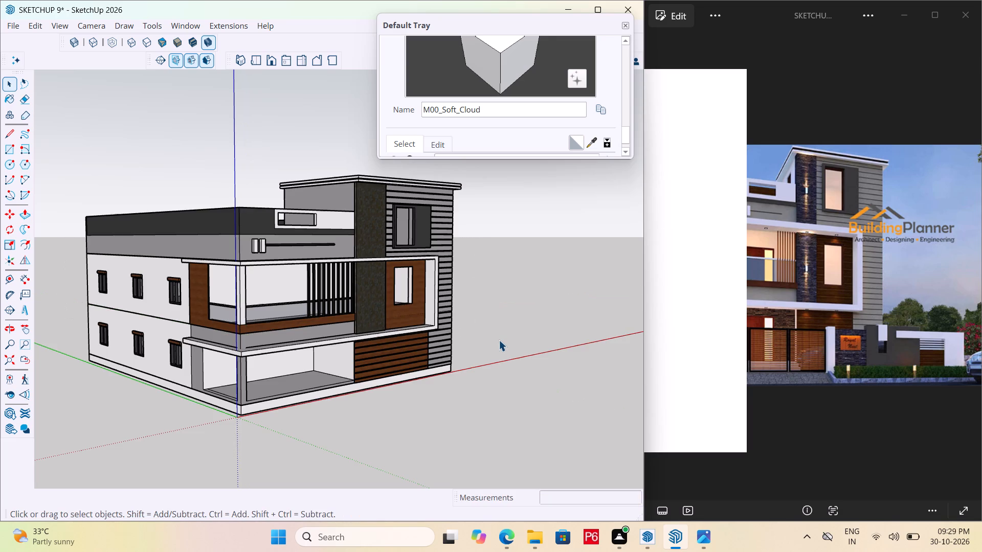
pyautogui.doubleClick(499, 340)
# Move the wooden lintel from the upper window nearest the balcony onto the opposite side wall's upper window nearest the front, about 50' 8 11/16" away.
pyautogui.scroll(-2, 492, 337)
pyautogui.moveTo(490, 337); pyautogui.dragTo(420, 366, button='middle')
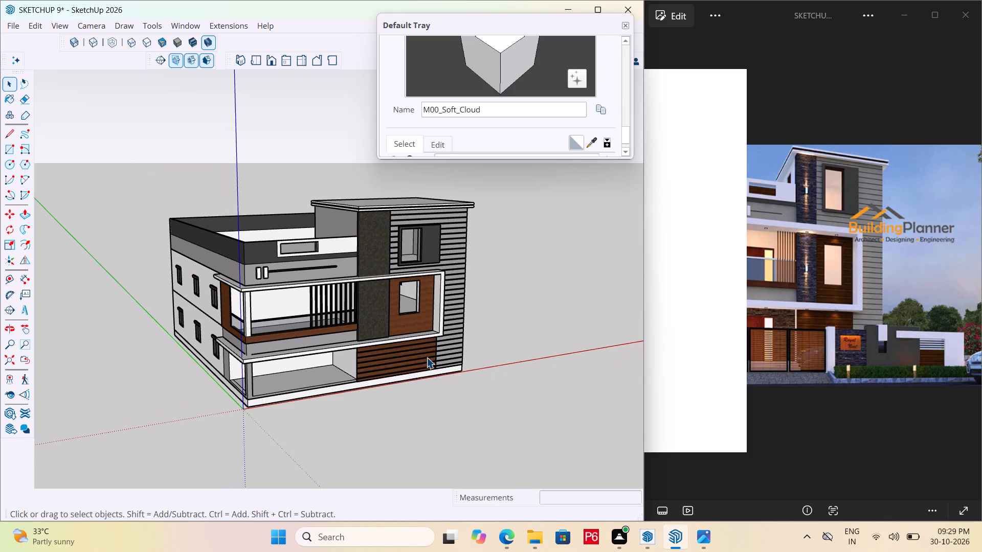
pyautogui.moveTo(296, 328); pyautogui.dragTo(0, 338, button='middle')
pyautogui.scroll(4, 510, 335)
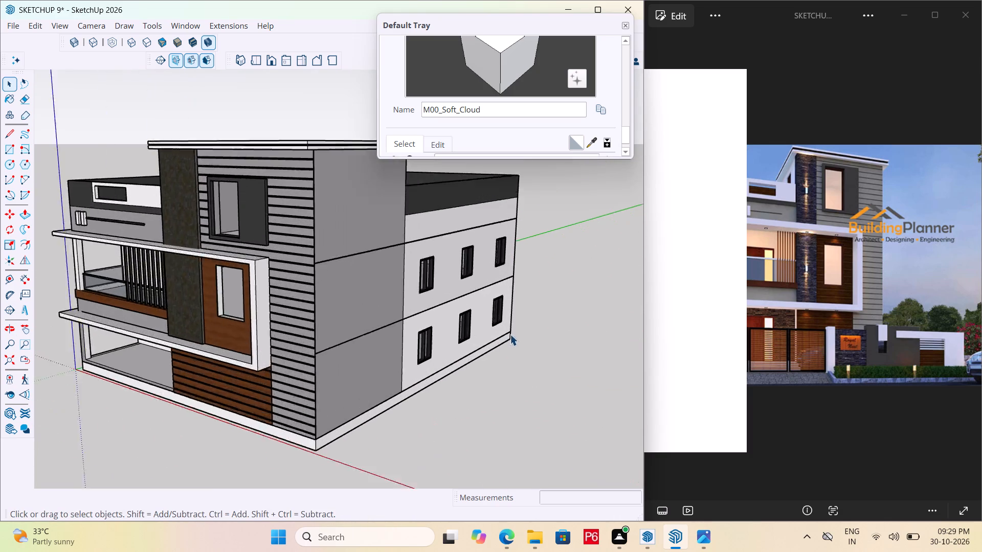
pyautogui.scroll(2, 510, 334)
pyautogui.moveTo(439, 233); pyautogui.dragTo(981, 214, button='middle')
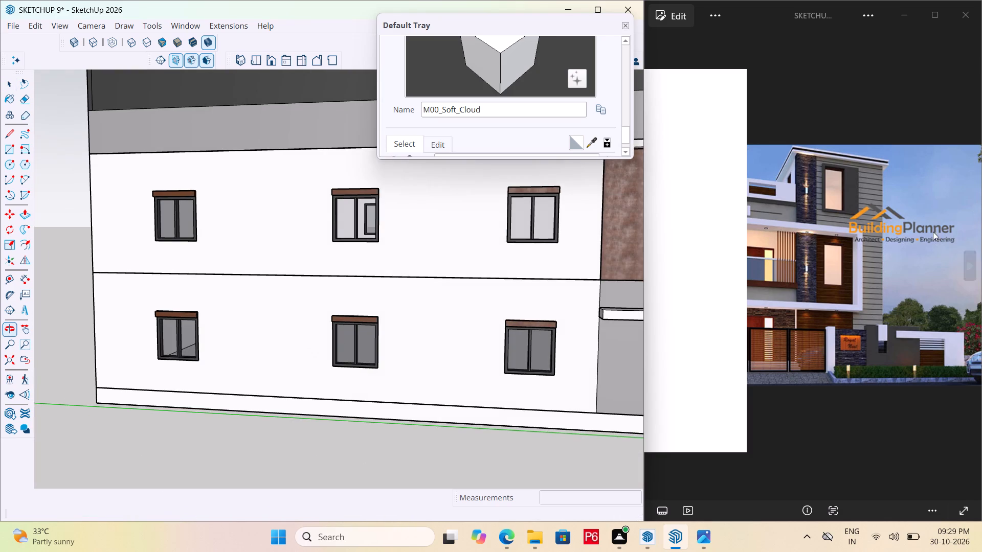
pyautogui.scroll(4, 509, 185)
pyautogui.click(526, 190)
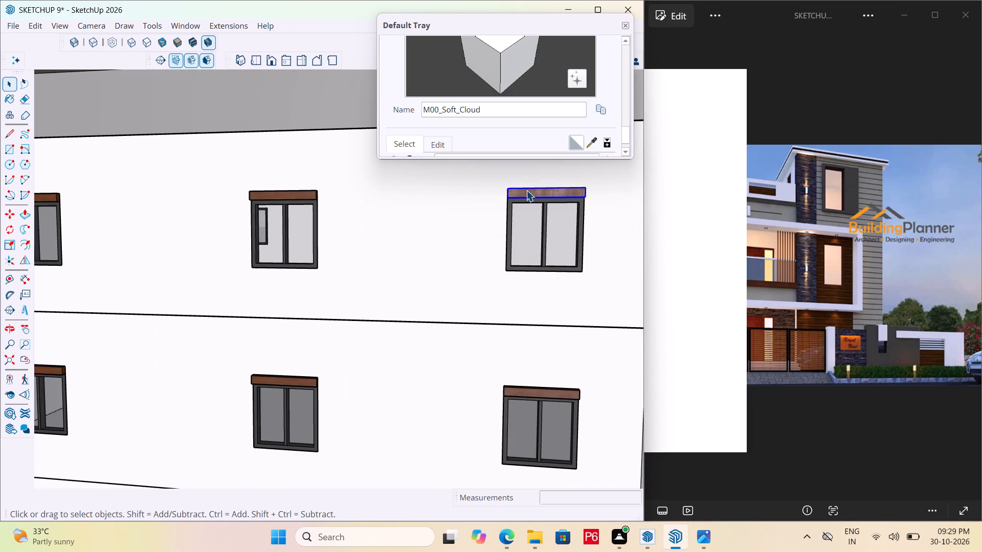
pyautogui.moveTo(621, 205); pyautogui.dragTo(338, 255, button='middle')
pyautogui.scroll(3, 416, 238)
pyautogui.press('m')
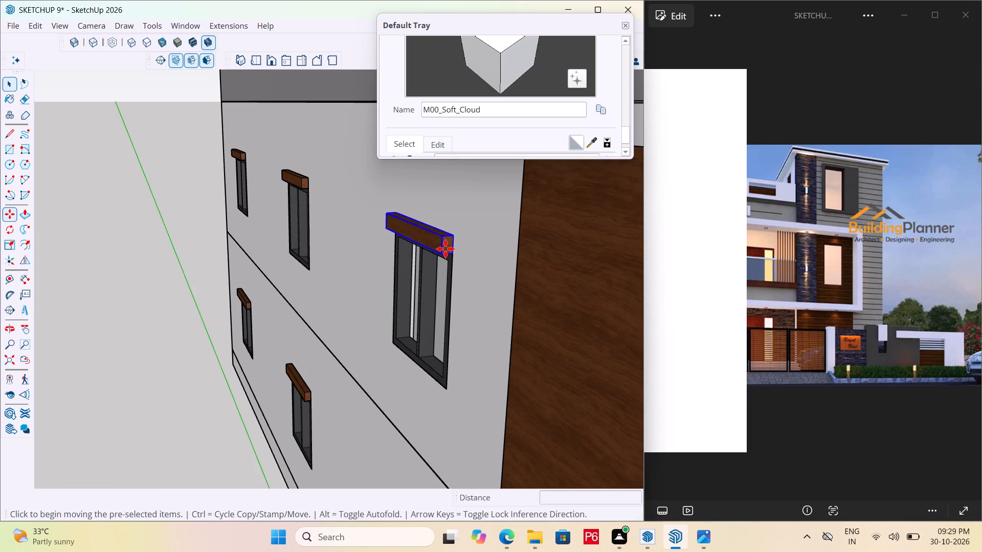
pyautogui.click(443, 257)
pyautogui.scroll(-6, 131, 314)
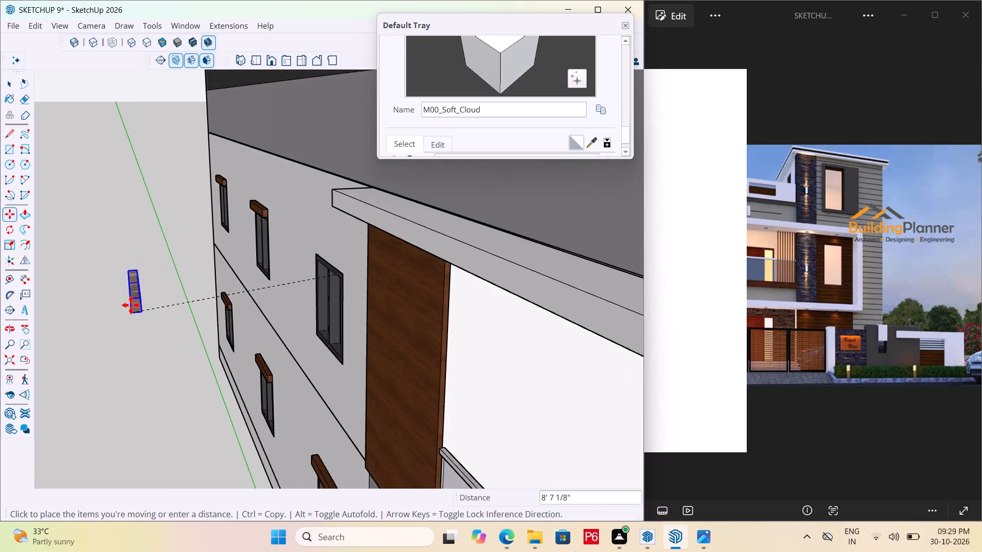
pyautogui.scroll(-20, 131, 305)
pyautogui.scroll(-2, 131, 305)
pyautogui.scroll(1, 529, 285)
pyautogui.moveTo(518, 285); pyautogui.dragTo(222, 313, button='middle')
pyautogui.scroll(3, 222, 313)
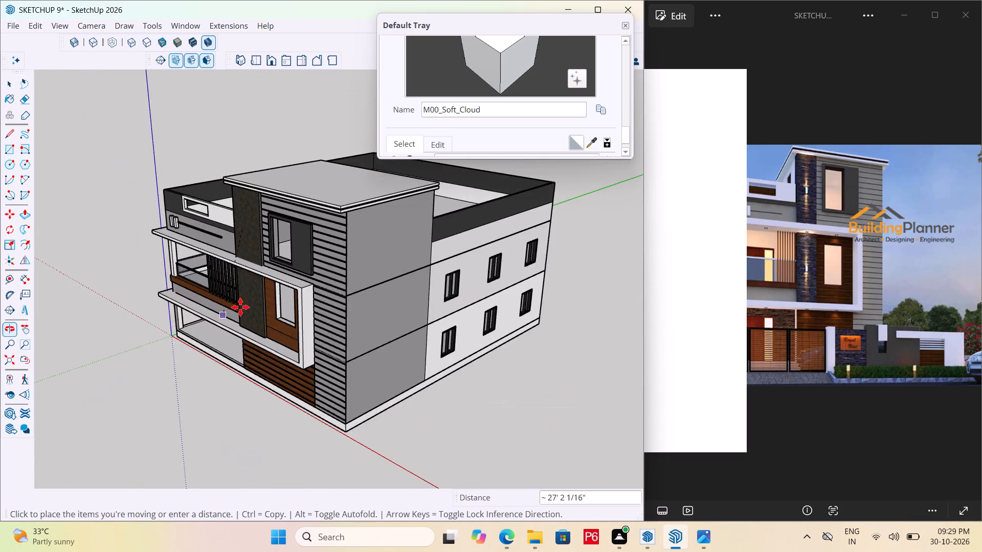
pyautogui.scroll(17, 240, 307)
pyautogui.click(352, 246)
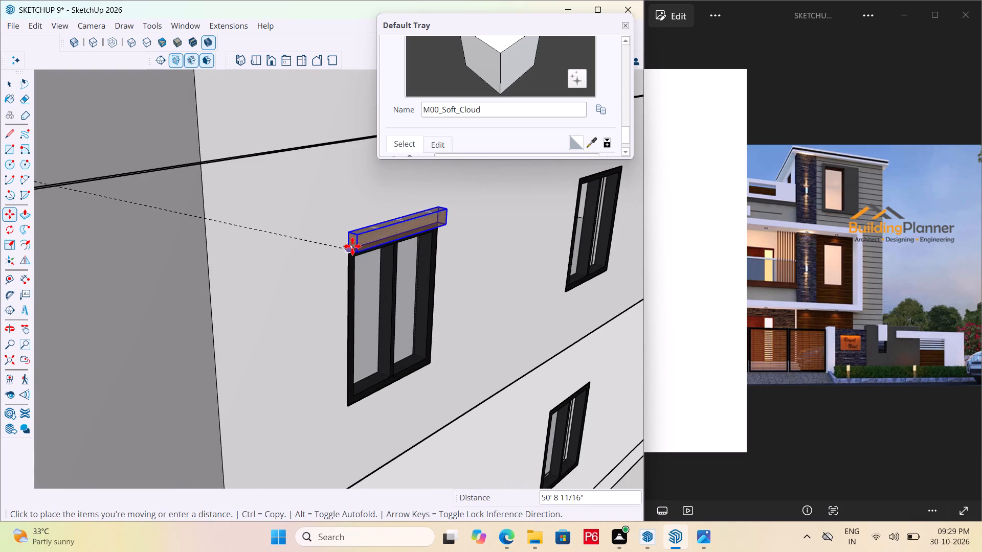
pyautogui.scroll(5, 350, 263)
# Copy the wooden lintel about 13' 5 1/2" along the side wall onto the top corner of the middle upper window.
pyautogui.click(349, 241)
pyautogui.scroll(-3, 100, 319)
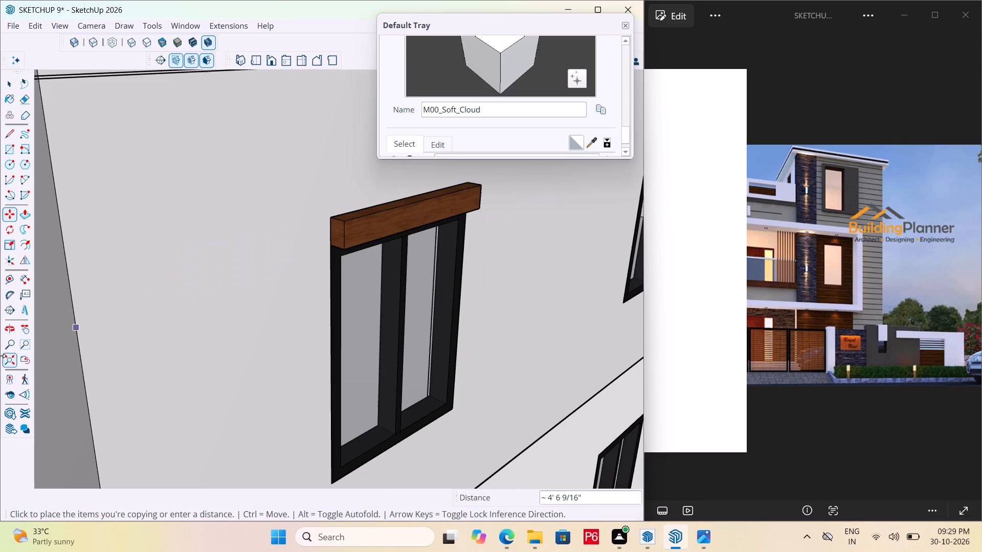
pyautogui.scroll(-11, 0, 356)
pyautogui.scroll(-13, 391, 295)
pyautogui.scroll(-7, 103, 333)
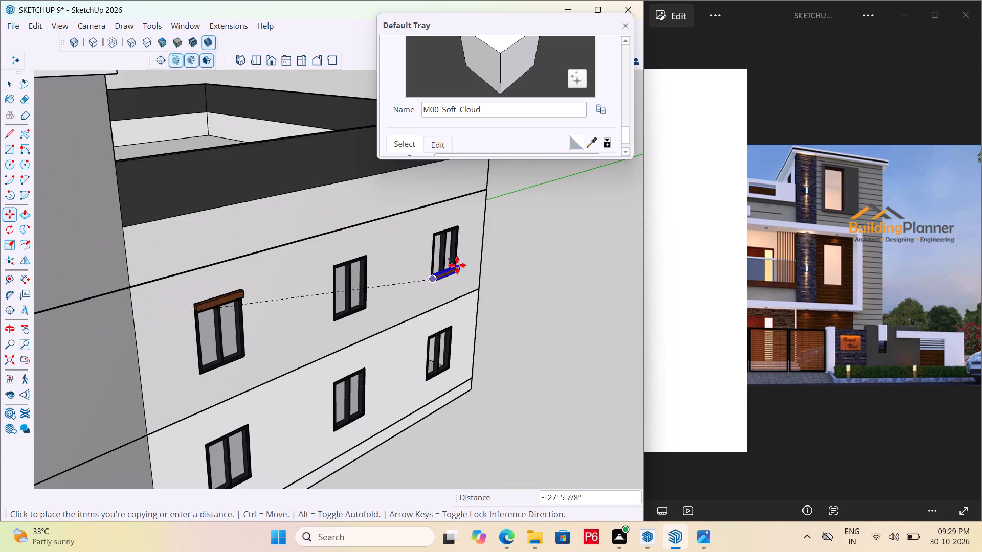
pyautogui.scroll(10, 454, 267)
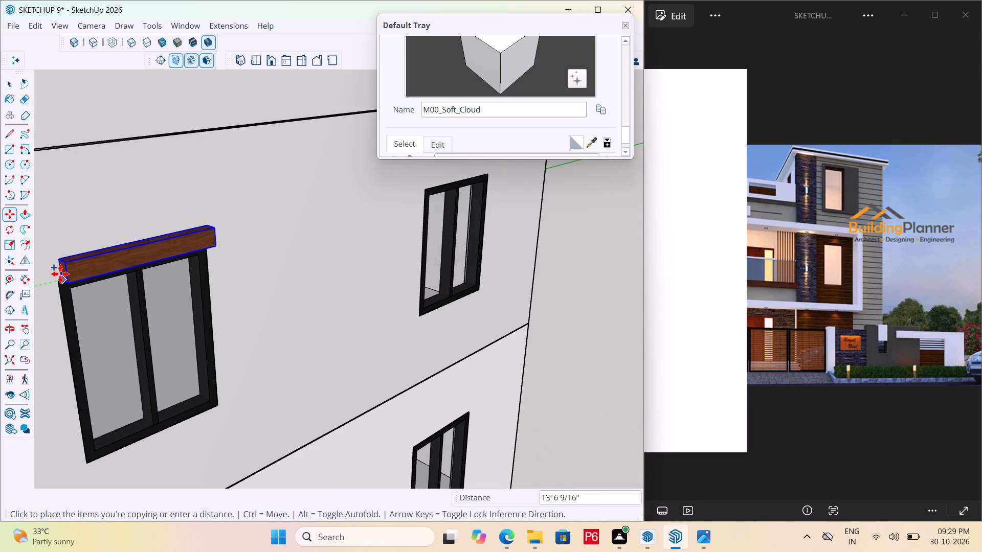
pyautogui.scroll(1, 58, 277)
pyautogui.moveTo(58, 277); pyautogui.dragTo(158, 265, button='middle')
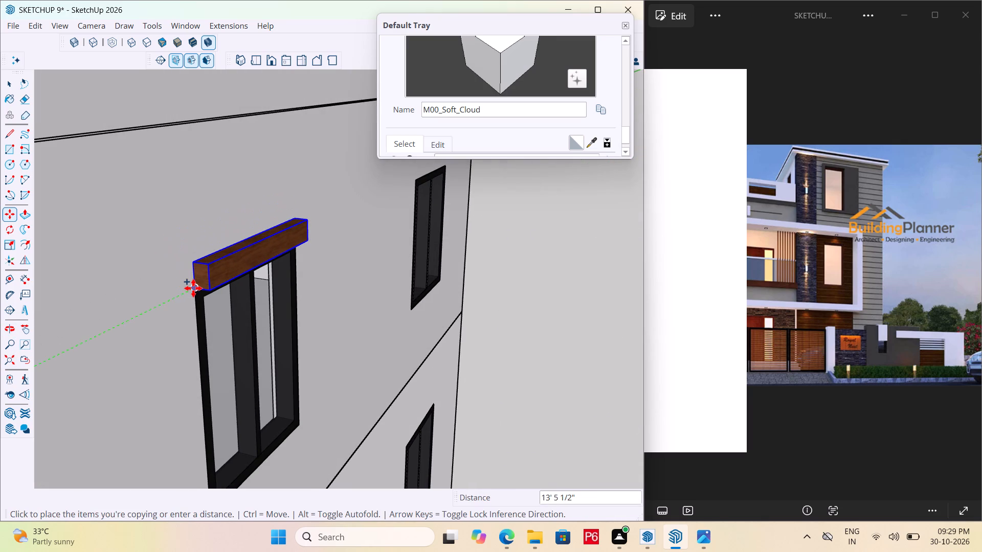
pyautogui.click(193, 289)
# Copy the wooden lintel from the middle upper window about 13' 4 1/2" onto the upper window nearest the rear.
pyautogui.click(194, 288)
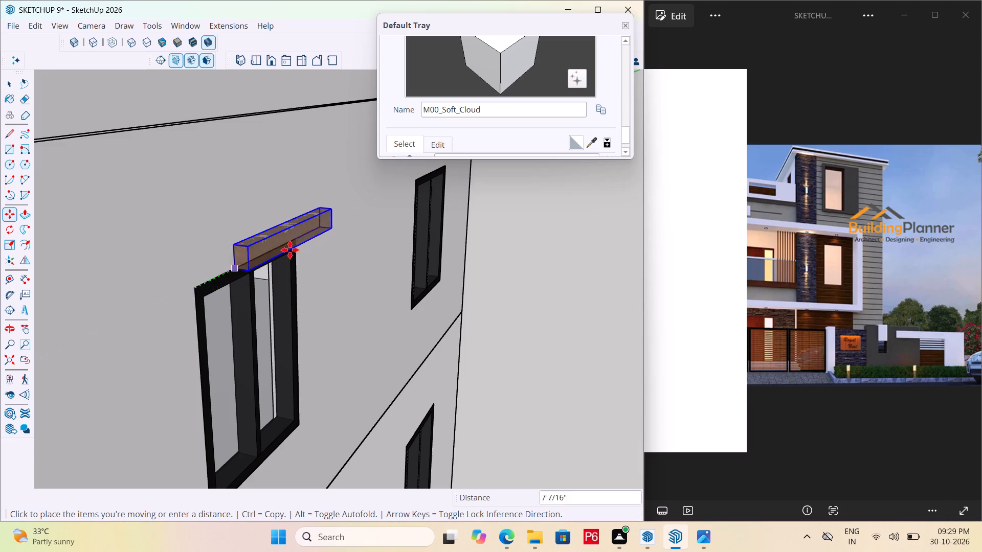
pyautogui.scroll(-7, 211, 253)
pyautogui.scroll(-5, 76, 288)
pyautogui.scroll(4, 307, 210)
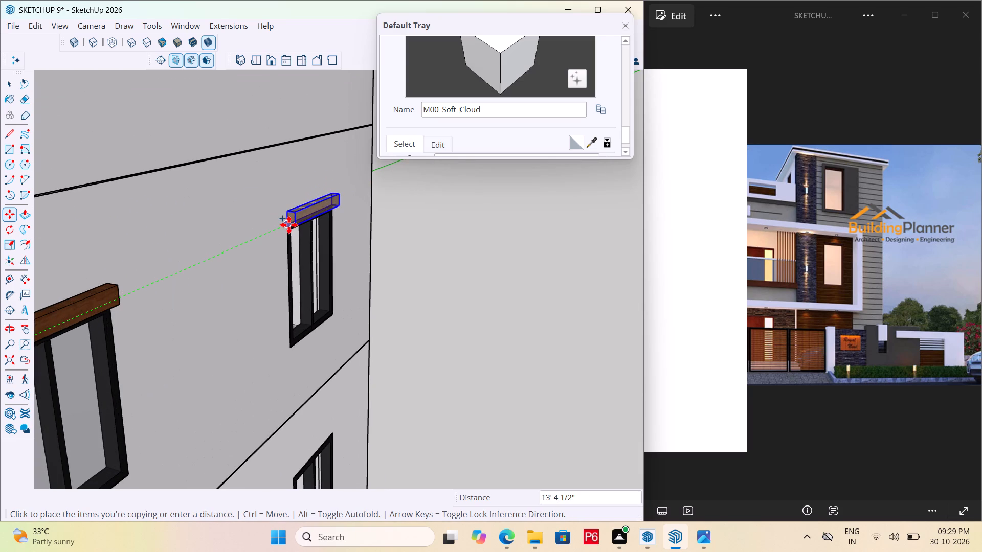
pyautogui.click(289, 225)
# Copy the rear upper window's wooden lintel down about 10' 11 5/8" onto the lower window directly beneath it.
pyautogui.click(289, 225)
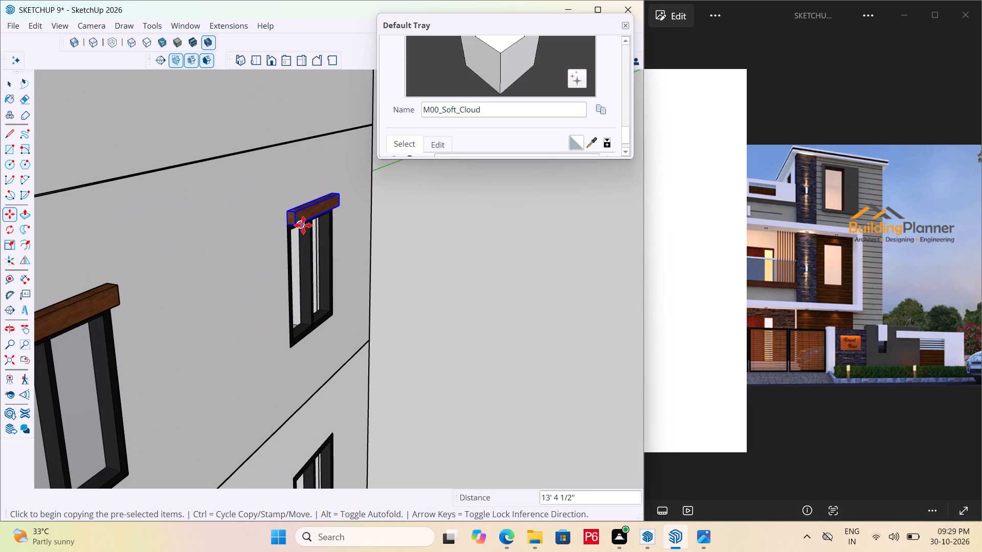
pyautogui.scroll(4, 313, 199)
pyautogui.click(277, 241)
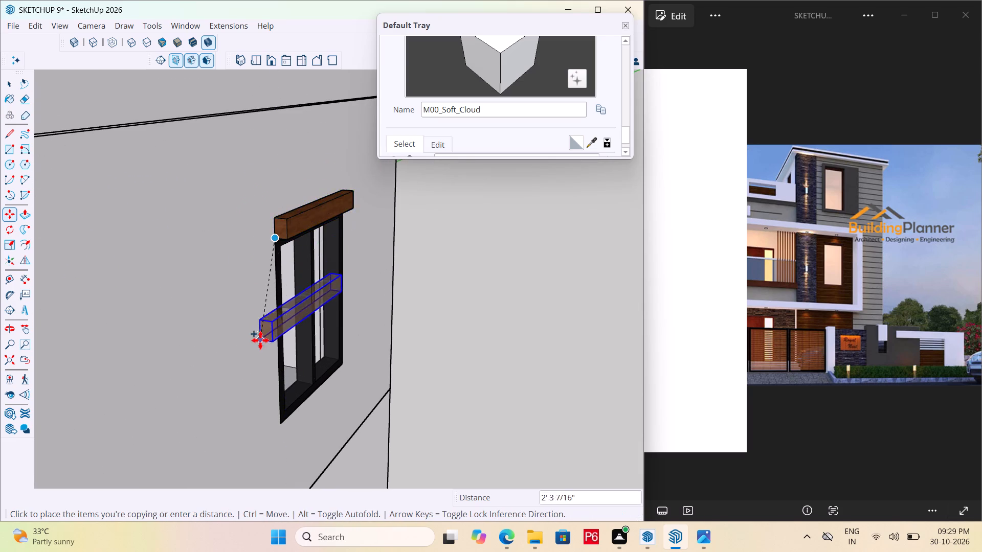
pyautogui.scroll(-13, 282, 286)
pyautogui.scroll(12, 275, 383)
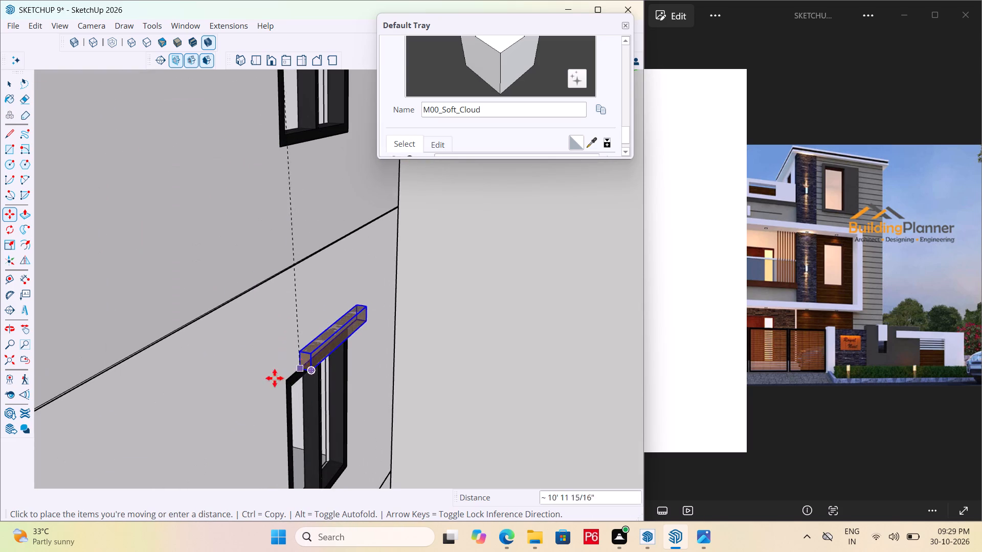
pyautogui.click(285, 380)
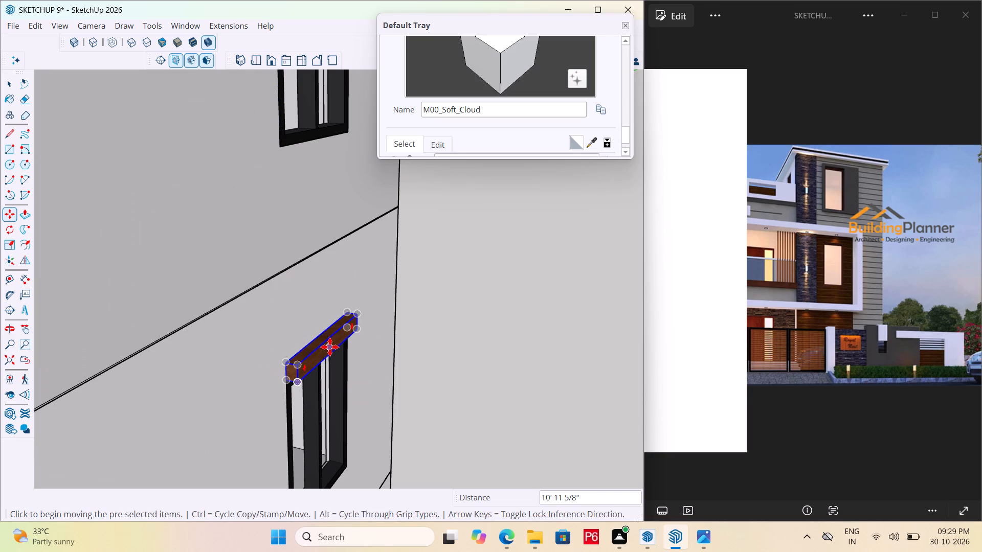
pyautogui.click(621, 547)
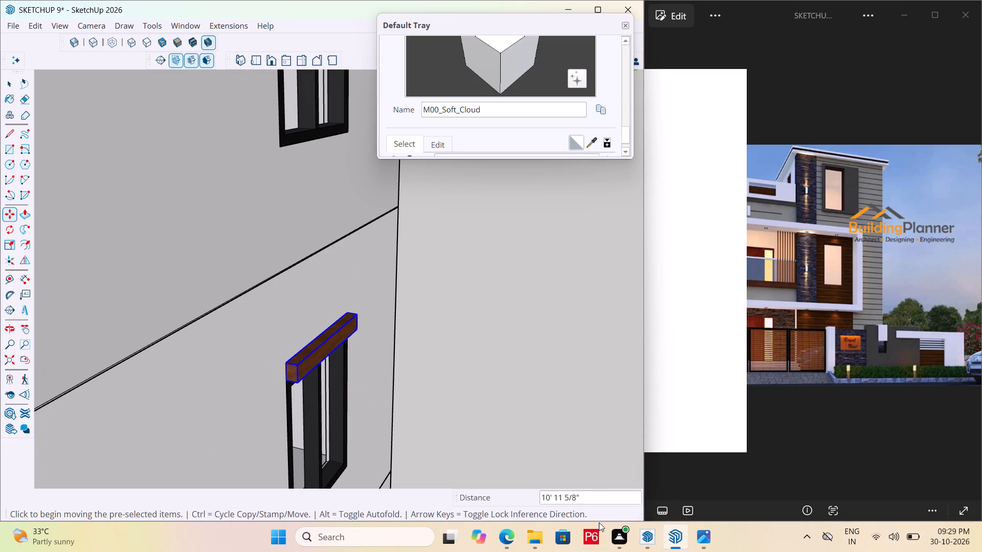
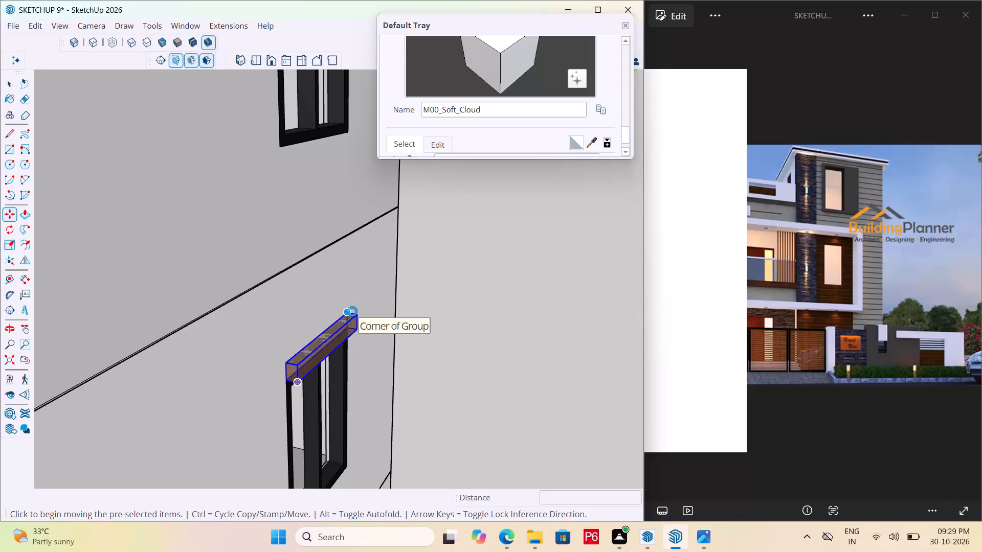
# Save the model.
pyautogui.hotkey('ctrl', 's')
pyautogui.hotkey('ctrl', 's')
pyautogui.hotkey('ctrl', 's')
pyautogui.hotkey('ctrl', 's')
pyautogui.scroll(-1, 443, 289)
pyautogui.press('space')
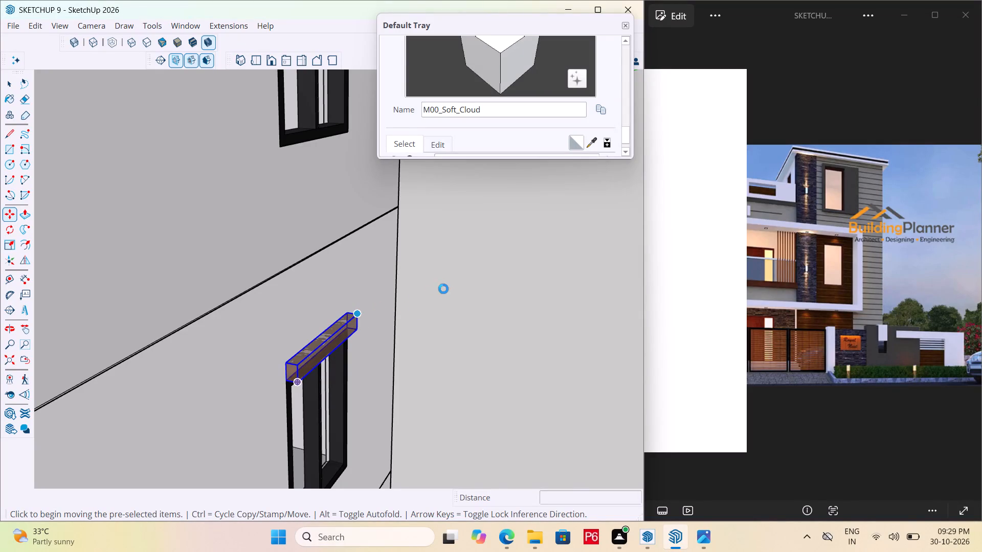
# Copy the wooden lintel from the rear lower window about 13' 4 1/2" along the side wall onto the middle lower window.
pyautogui.scroll(-6, 477, 287)
pyautogui.scroll(3, 331, 400)
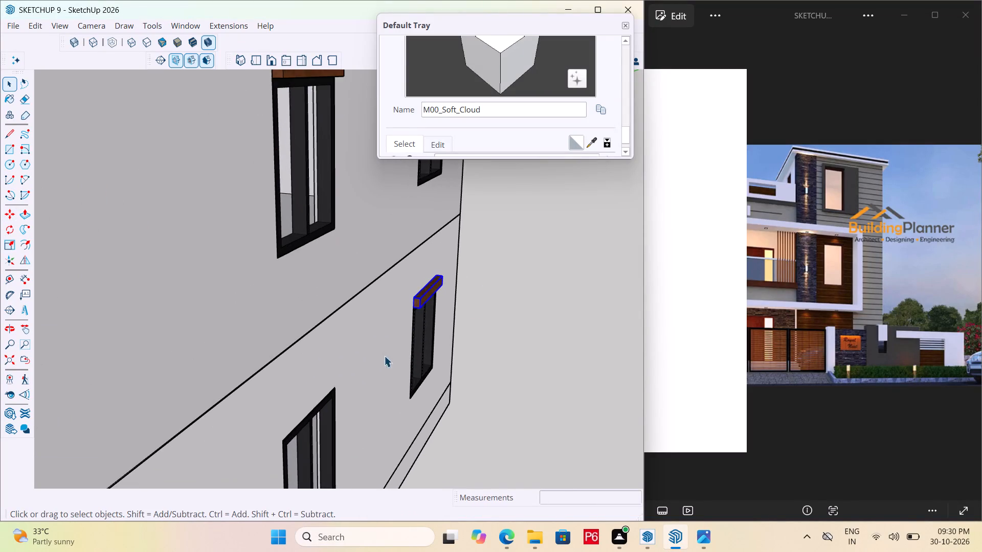
pyautogui.scroll(9, 426, 313)
pyautogui.press('m')
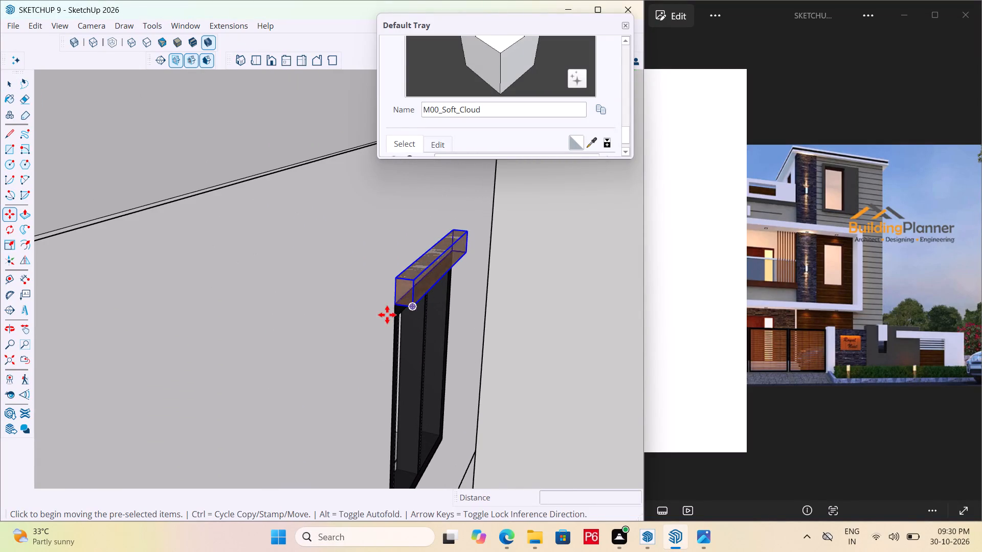
pyautogui.moveTo(394, 307); pyautogui.dragTo(391, 312)
pyautogui.scroll(-6, 441, 318)
pyautogui.scroll(-6, 520, 267)
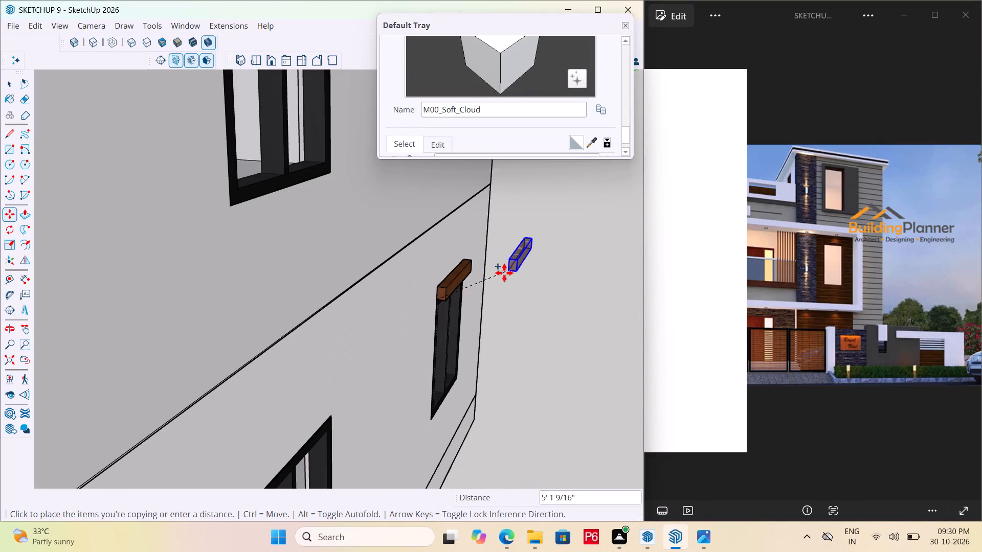
pyautogui.scroll(-5, 487, 283)
pyautogui.scroll(5, 361, 363)
pyautogui.click(399, 382)
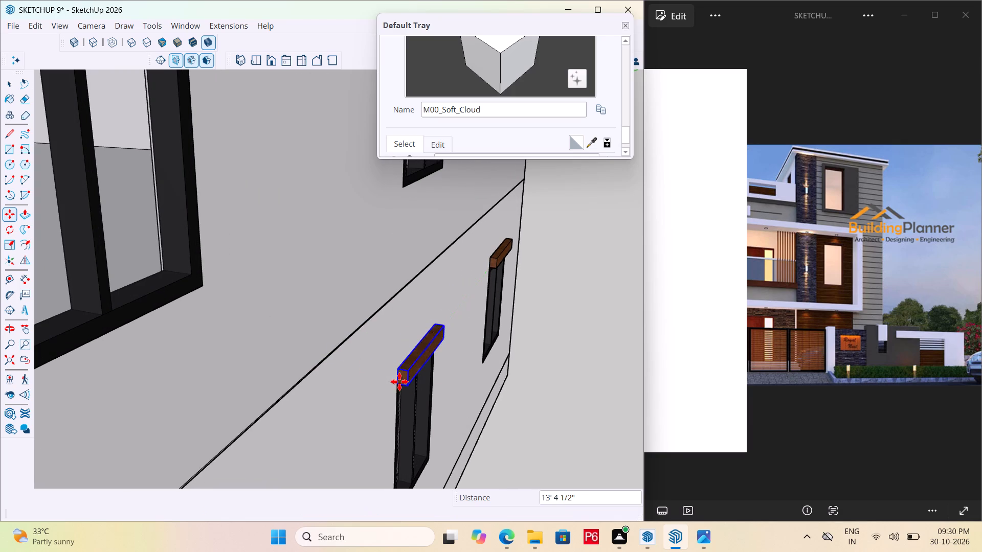
# Copy the middle lower window's wooden lintel about 13' 5 1/2" onto the top corner of the lower window nearest the front.
pyautogui.click(396, 386)
pyautogui.scroll(-3, 335, 366)
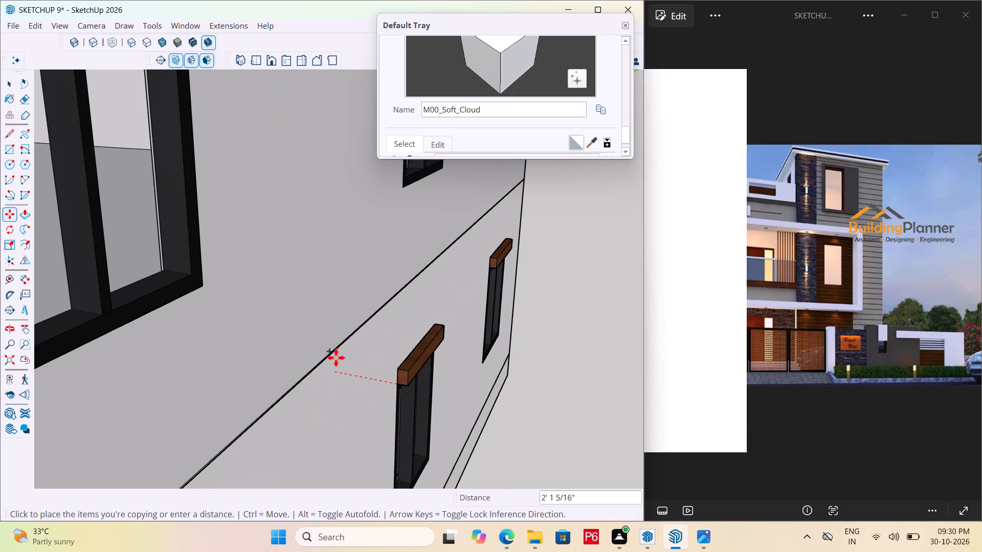
pyautogui.scroll(-10, 336, 358)
pyautogui.scroll(10, 264, 438)
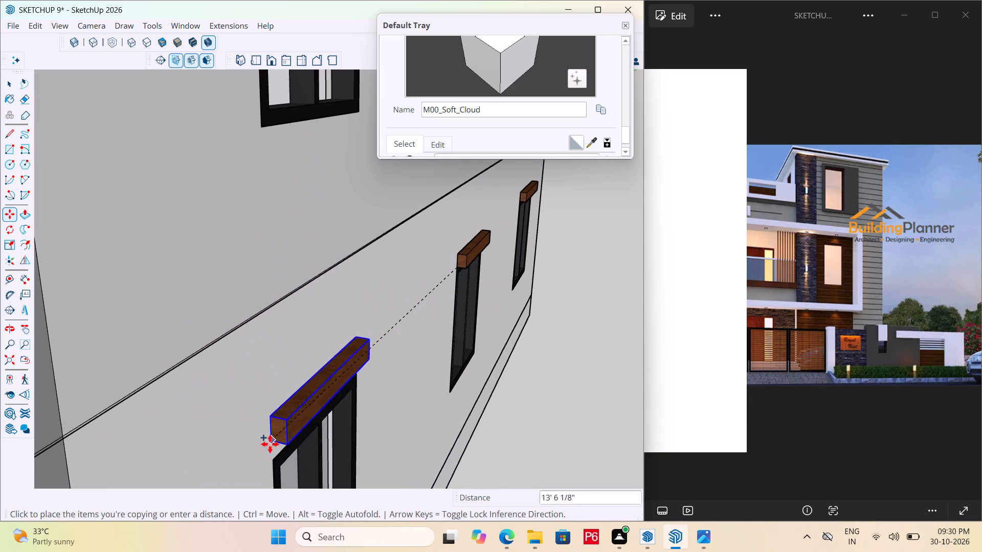
pyautogui.scroll(11, 274, 478)
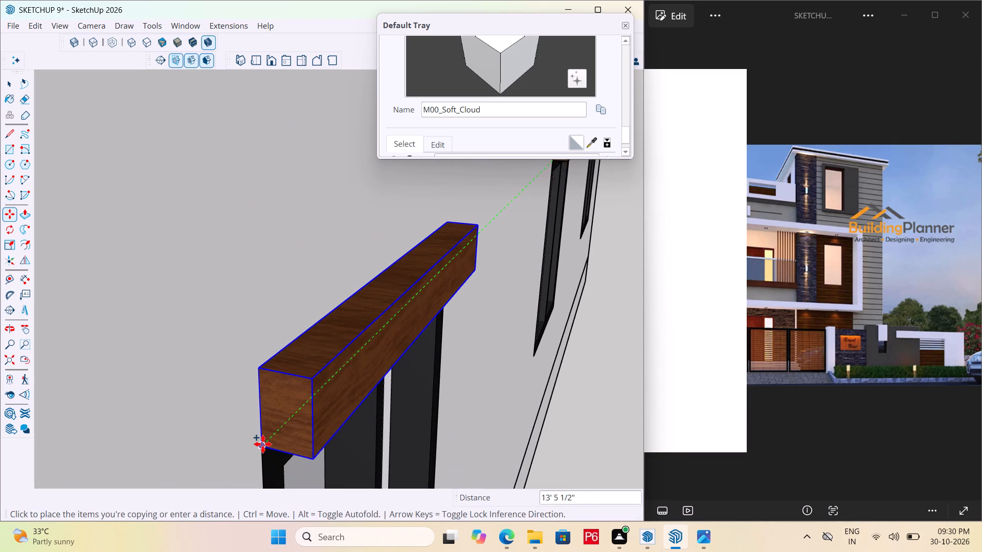
pyautogui.click(260, 448)
# Save the model with the lower-floor lintels in place.
pyautogui.scroll(-7, 263, 378)
pyautogui.keyDown('ctrl'); pyautogui.scroll(-3, 259, 369); pyautogui.keyUp('ctrl')
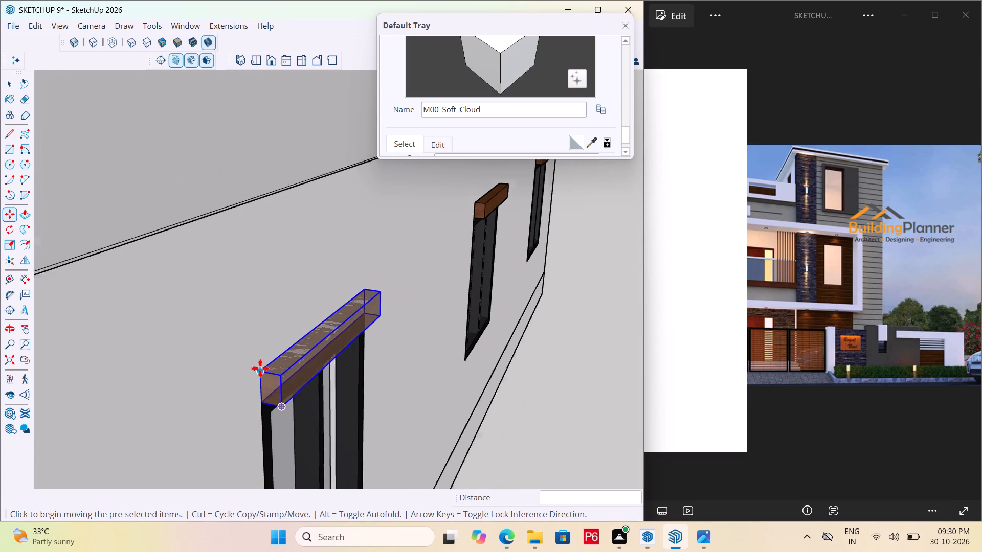
pyautogui.hotkey('ctrl', 's')
pyautogui.keyDown('ctrl'); pyautogui.scroll(-2, 260, 369); pyautogui.keyUp('ctrl')
pyautogui.hotkey('ctrl', 's')
pyautogui.hotkey('ctrl', 's')
pyautogui.keyDown('ctrl'); pyautogui.scroll(-5, 282, 367); pyautogui.keyUp('ctrl')
pyautogui.hotkey('ctrl', 's')
pyautogui.hotkey('ctrl', 's')
pyautogui.hotkey('ctrl', 's')
pyautogui.hotkey('ctrl', 's')
pyautogui.hotkey('ctrl', 's')
pyautogui.hotkey('ctrl', 's')
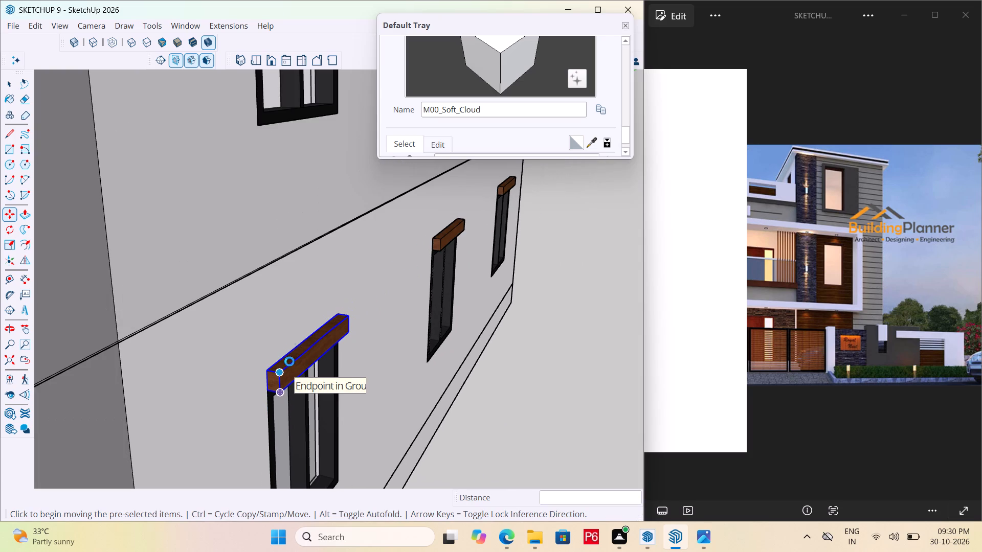
pyautogui.press('space')
pyautogui.scroll(-4, 292, 340)
pyautogui.press('space')
pyautogui.scroll(-9, 335, 355)
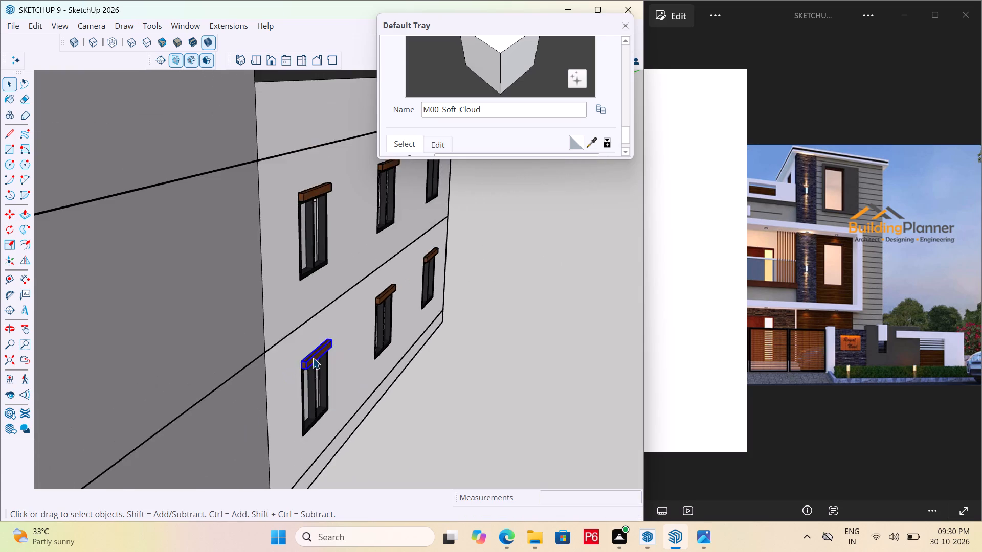
# Copy the middle upper window's wooden lintel about 13' 4 5/8" along the side wall onto the upper window nearest the rear.
pyautogui.scroll(-7, 375, 364)
pyautogui.moveTo(426, 388); pyautogui.dragTo(303, 384, button='middle')
pyautogui.scroll(5, 417, 333)
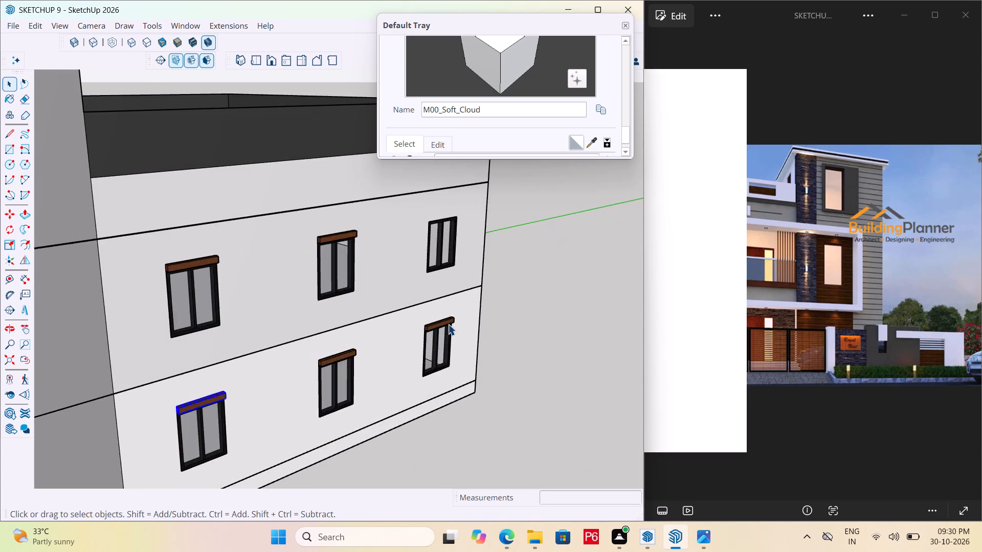
pyautogui.scroll(7, 448, 324)
pyautogui.scroll(1, 185, 154)
pyautogui.doubleClick(185, 156)
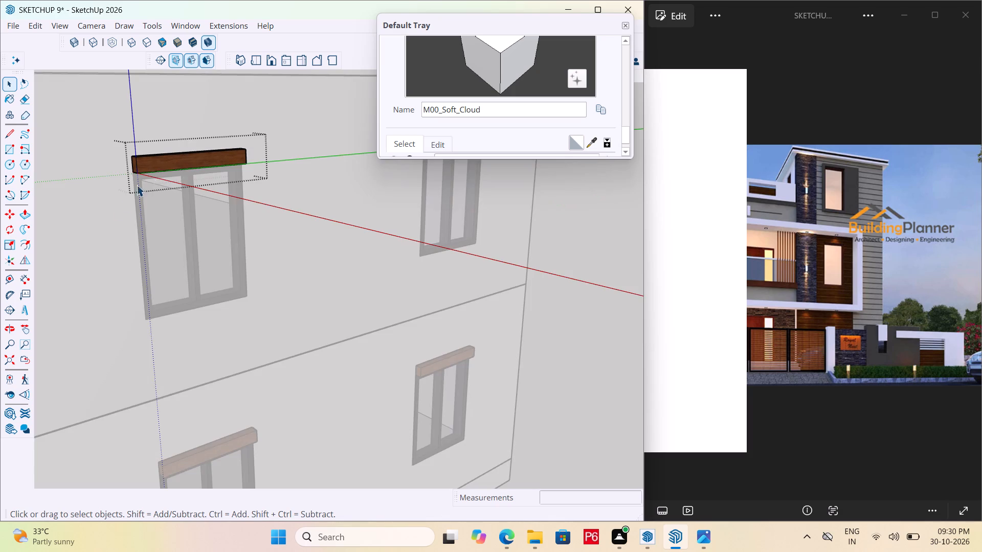
pyautogui.scroll(6, 114, 170)
pyautogui.scroll(-11, 243, 273)
pyautogui.click(535, 292)
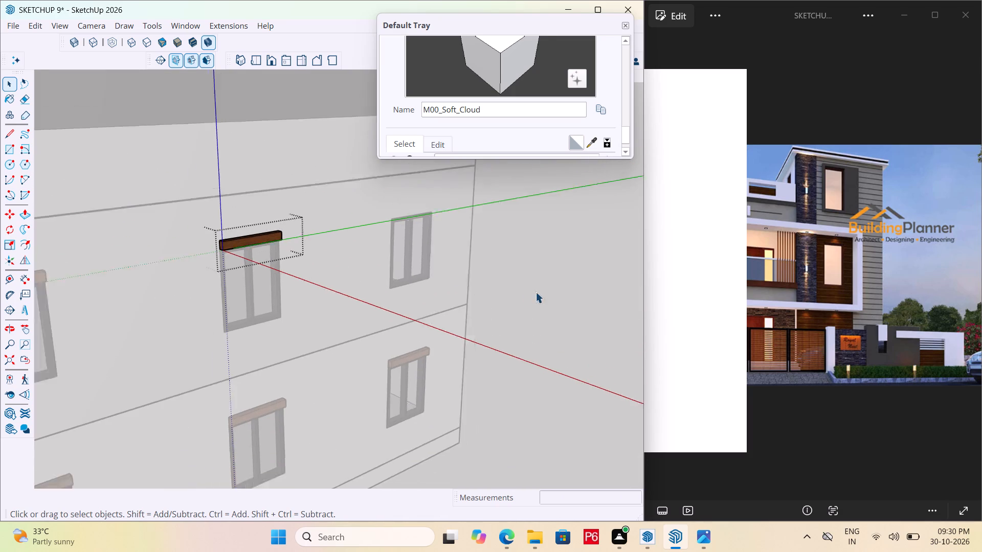
pyautogui.click(248, 241)
pyautogui.scroll(12, 188, 241)
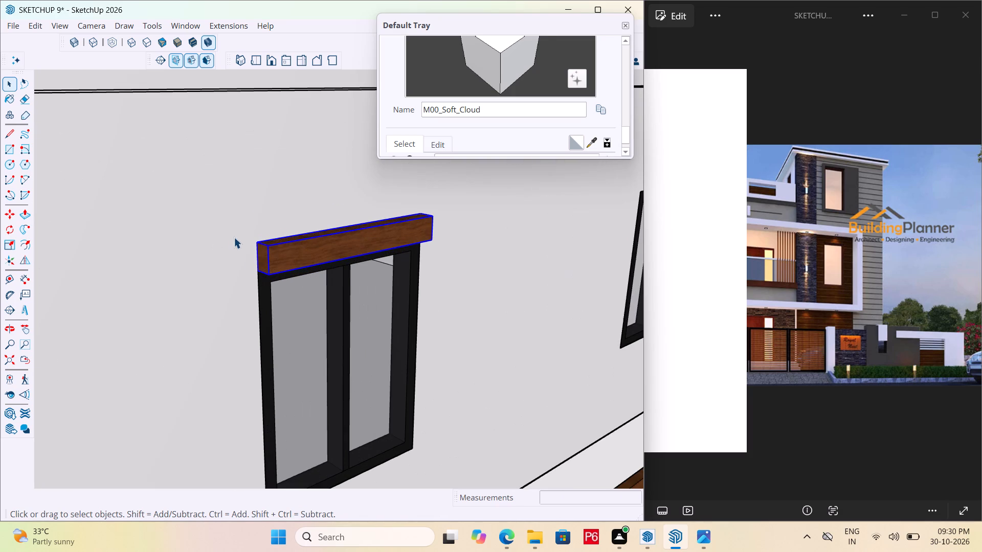
pyautogui.press('m')
pyautogui.click(257, 270)
pyautogui.scroll(-6, 194, 288)
pyautogui.scroll(-7, 80, 326)
pyautogui.scroll(11, 315, 236)
pyautogui.scroll(4, 358, 284)
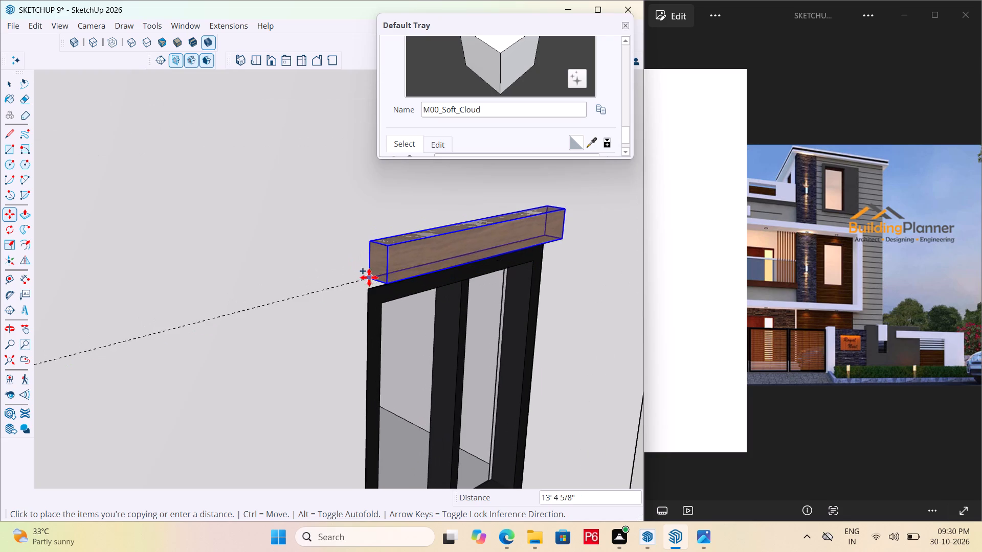
pyautogui.click(369, 287)
# Clear the selection and save the model with the side-wall lintels in place.
pyautogui.scroll(-6, 360, 258)
pyautogui.hotkey('ctrl', 's')
pyautogui.hotkey('ctrl', 's')
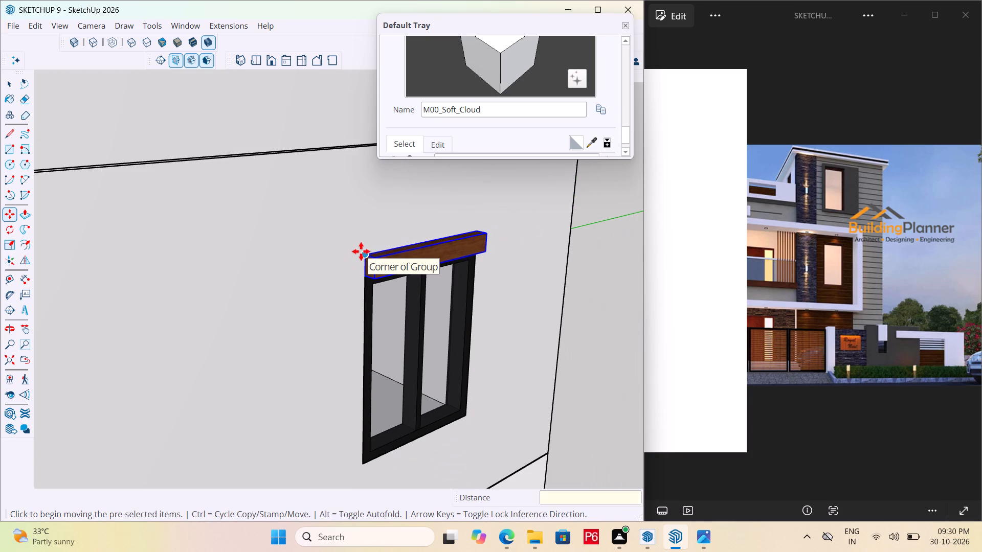
pyautogui.hotkey('ctrl', 's')
pyautogui.hotkey('ctrl', 's')
pyautogui.hotkey('ctrl', 's')
pyautogui.hotkey('ctrl', 's')
pyautogui.scroll(-7, 402, 233)
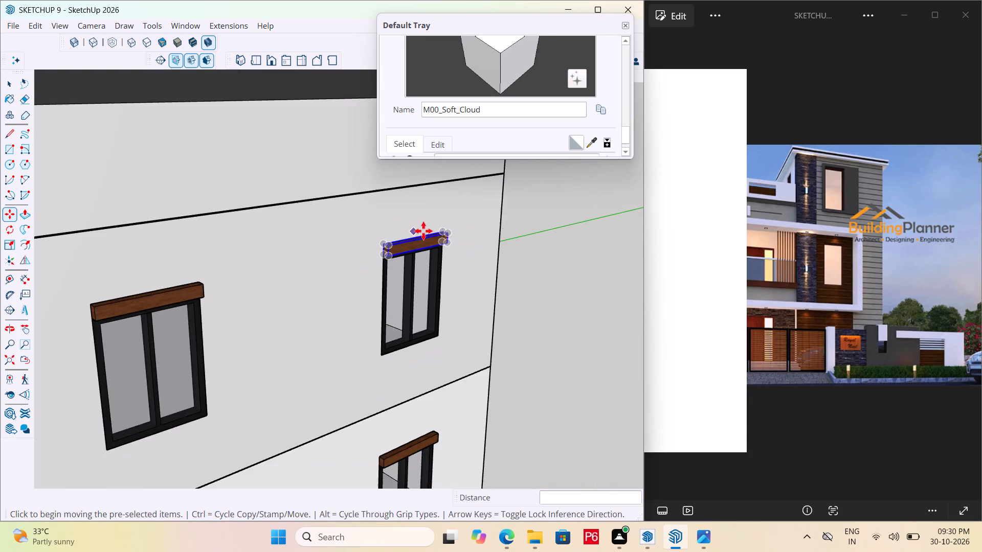
pyautogui.scroll(-7, 466, 254)
pyautogui.press('space')
pyautogui.click(546, 312)
pyautogui.moveTo(281, 384); pyautogui.dragTo(372, 383, button='middle')
pyautogui.hotkey('ctrl', 's')
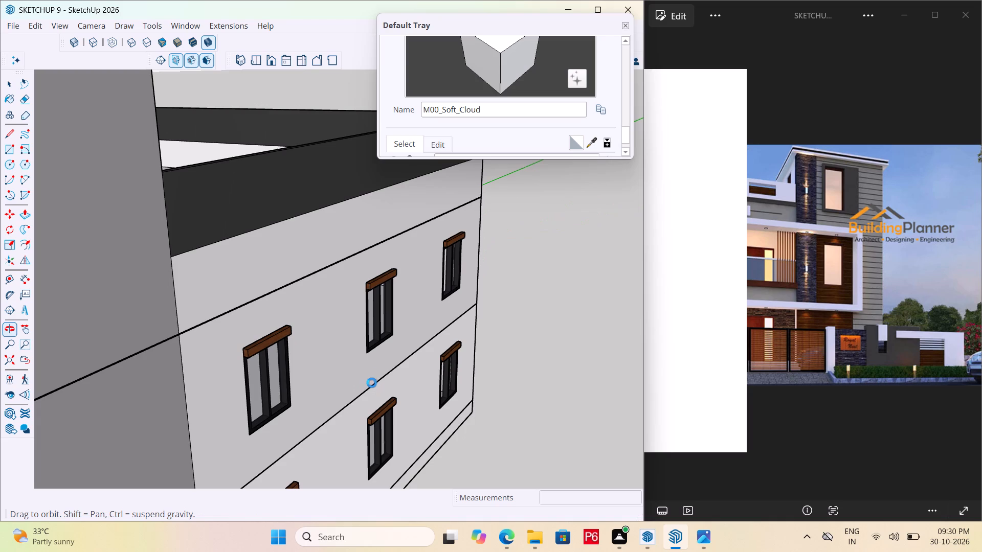
pyautogui.moveTo(372, 383); pyautogui.dragTo(373, 380, button='middle')
pyautogui.hotkey('ctrl', 's')
pyautogui.hotkey('ctrl', 's')
pyautogui.hotkey('ctrl', 's')
pyautogui.hotkey('ctrl', 's')
pyautogui.hotkey('ctrl', 's')
pyautogui.hotkey('ctrl', 's')
pyautogui.scroll(-4, 464, 321)
pyautogui.press('space')
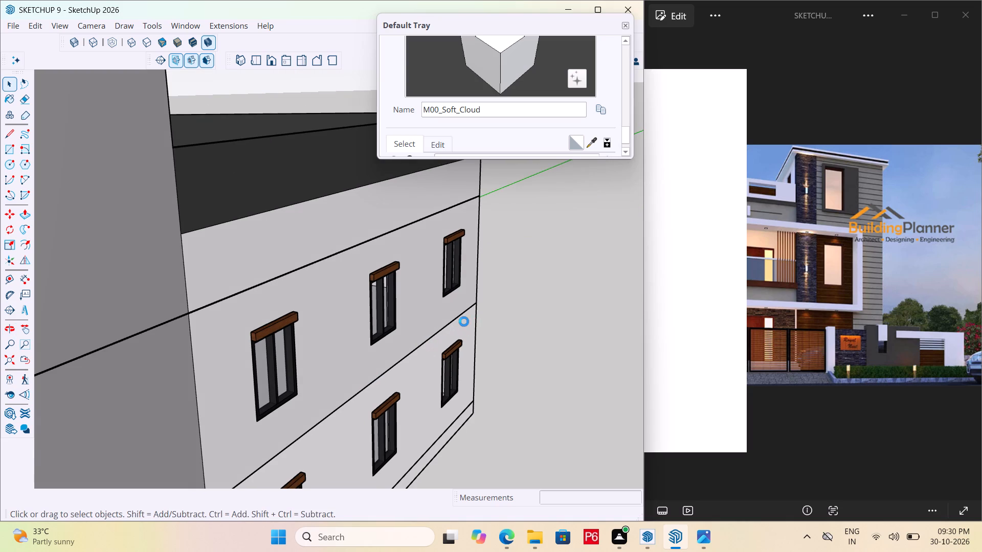
# Examine the house from the side, front and balcony corner against the reference elevation image.
pyautogui.scroll(-2, 464, 321)
pyautogui.click(826, 282)
pyautogui.scroll(-7, 560, 296)
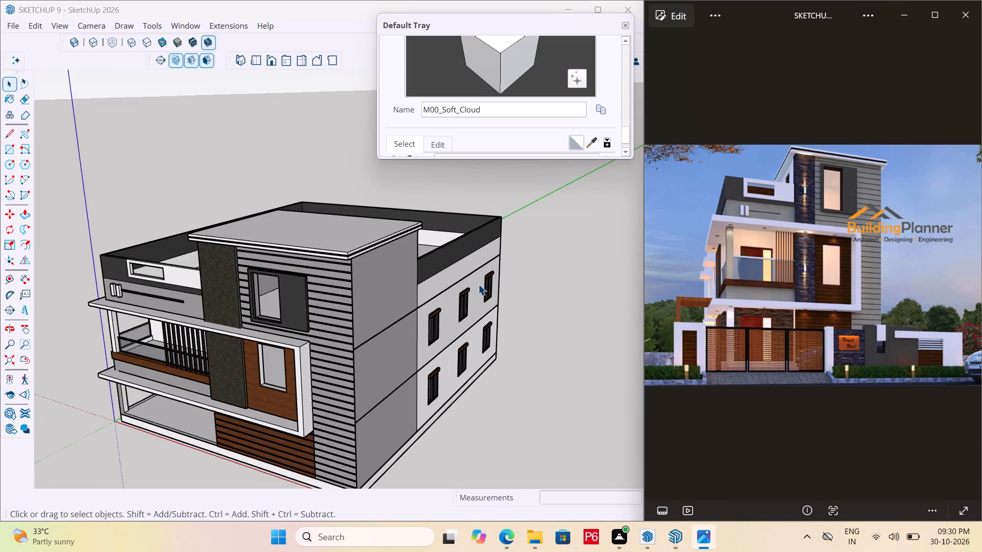
pyautogui.scroll(-5, 433, 293)
pyautogui.moveTo(448, 331); pyautogui.dragTo(372, 329, button='middle')
pyautogui.scroll(5, 467, 333)
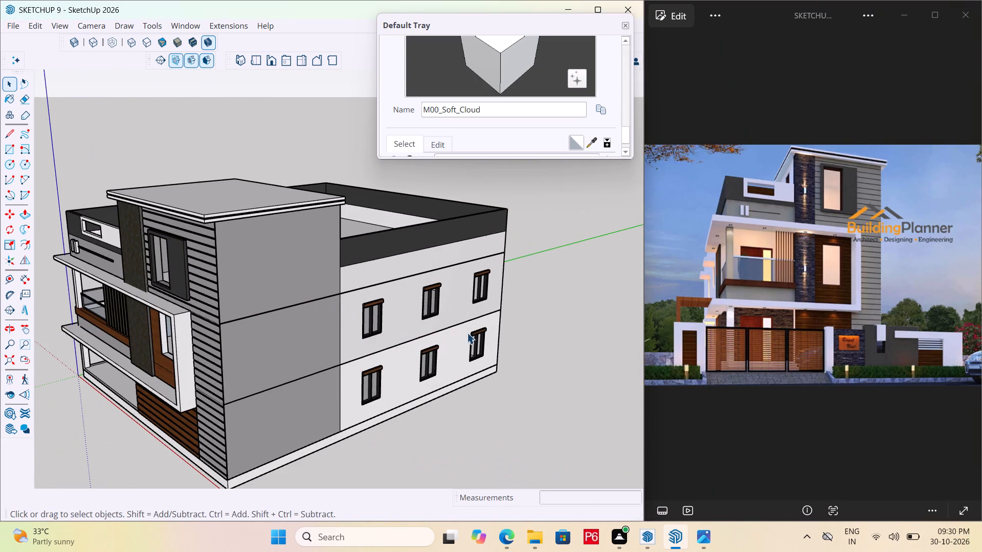
pyautogui.moveTo(306, 409); pyautogui.dragTo(287, 361, button='middle')
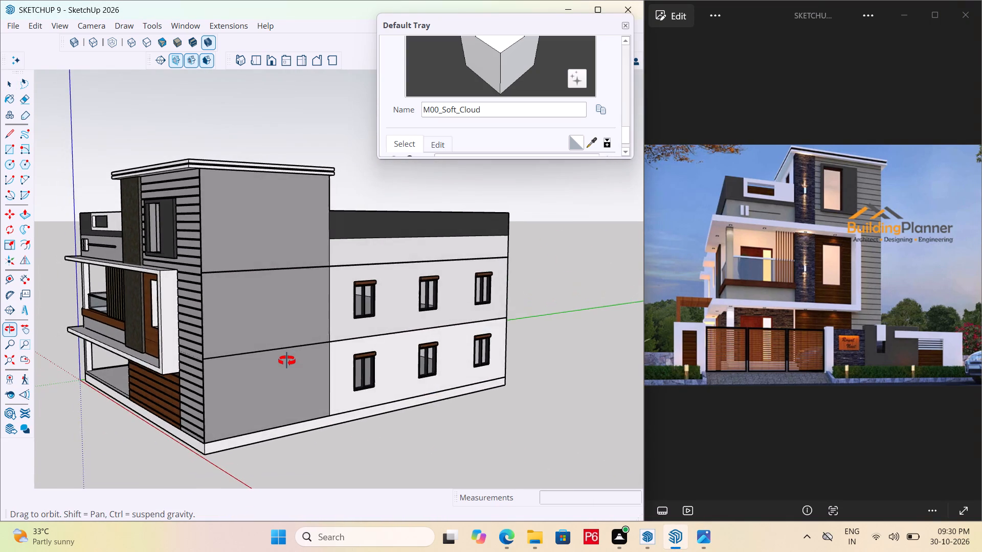
pyautogui.moveTo(287, 361); pyautogui.dragTo(534, 373, button='middle')
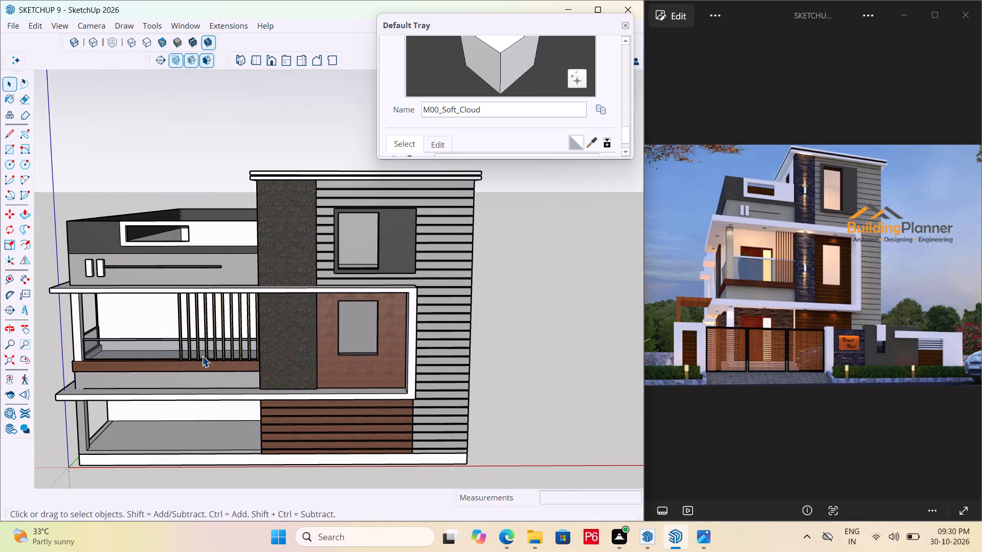
pyautogui.moveTo(180, 379); pyautogui.dragTo(297, 397, button='middle')
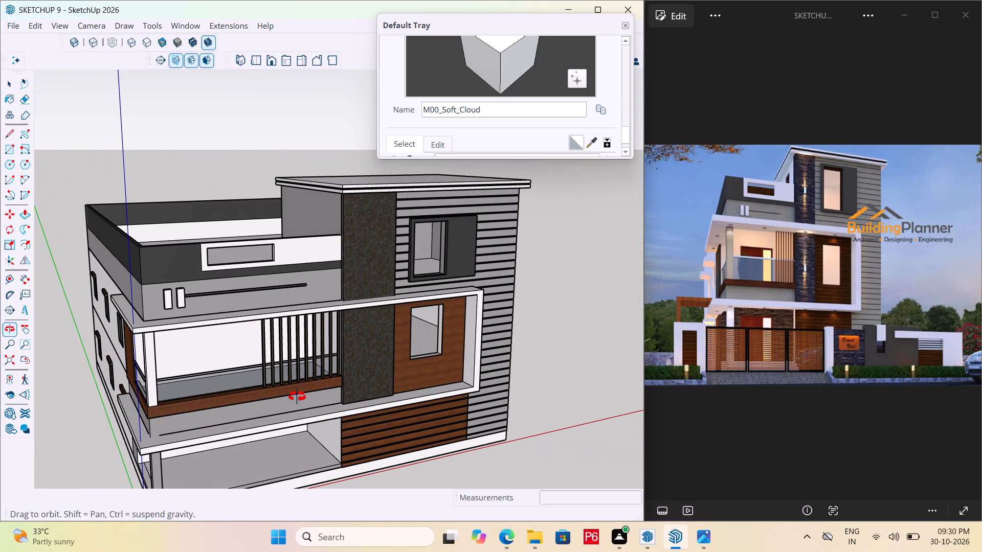
pyautogui.moveTo(297, 397); pyautogui.dragTo(293, 397, button='middle')
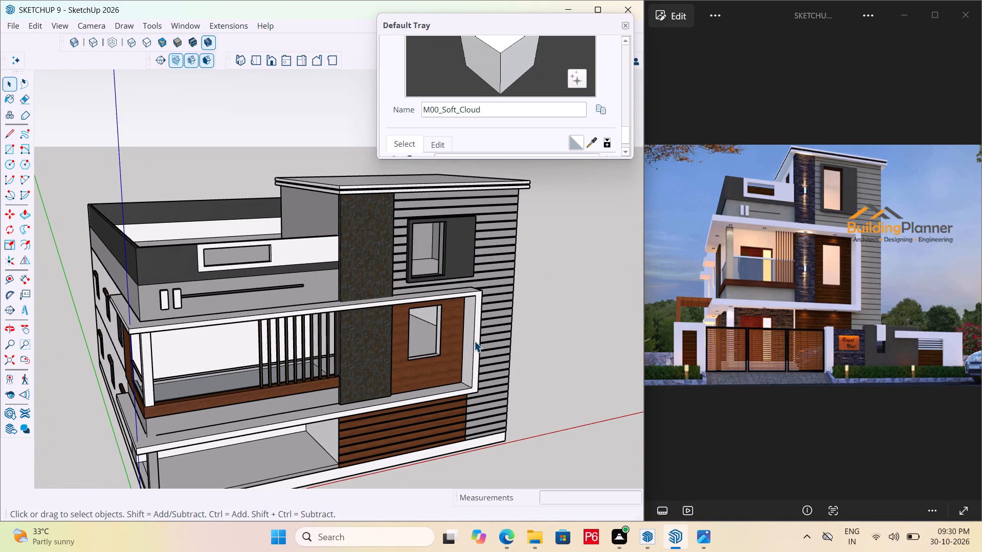
pyautogui.scroll(-5, 392, 301)
pyautogui.moveTo(277, 390); pyautogui.dragTo(303, 363, button='middle')
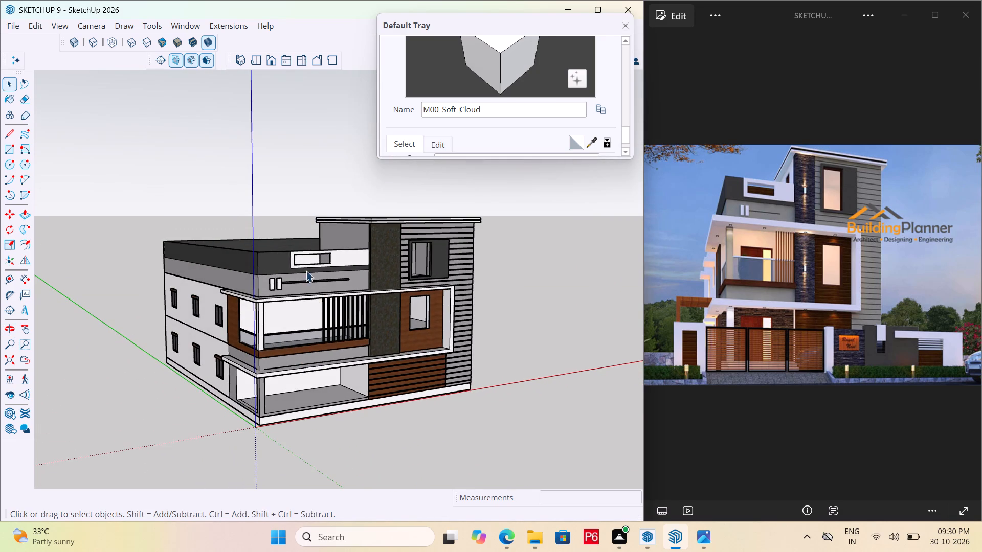
# Place a horizontal section plane on the tower's roof face, keeping the default name and symbol.
pyautogui.click(157, 55)
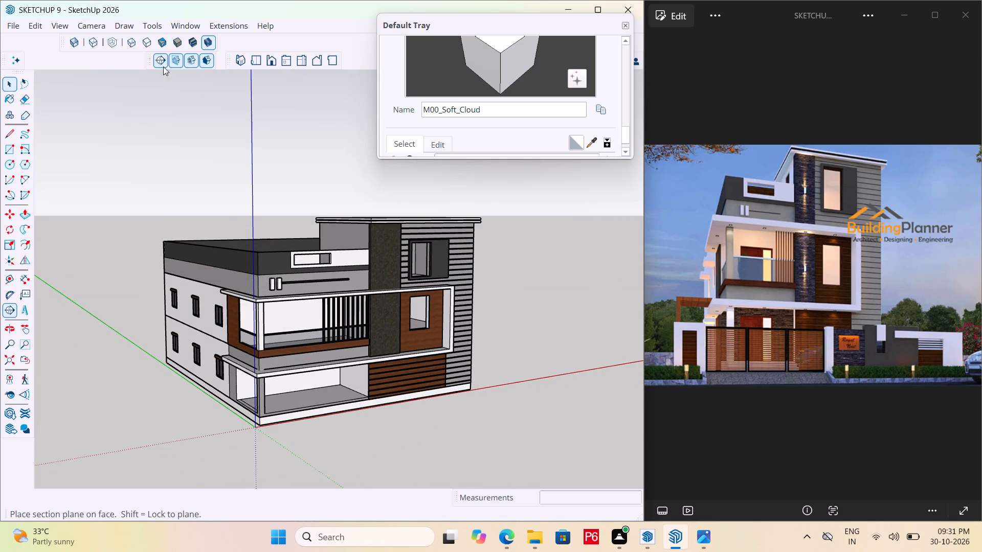
pyautogui.moveTo(298, 198); pyautogui.dragTo(251, 317, button='middle')
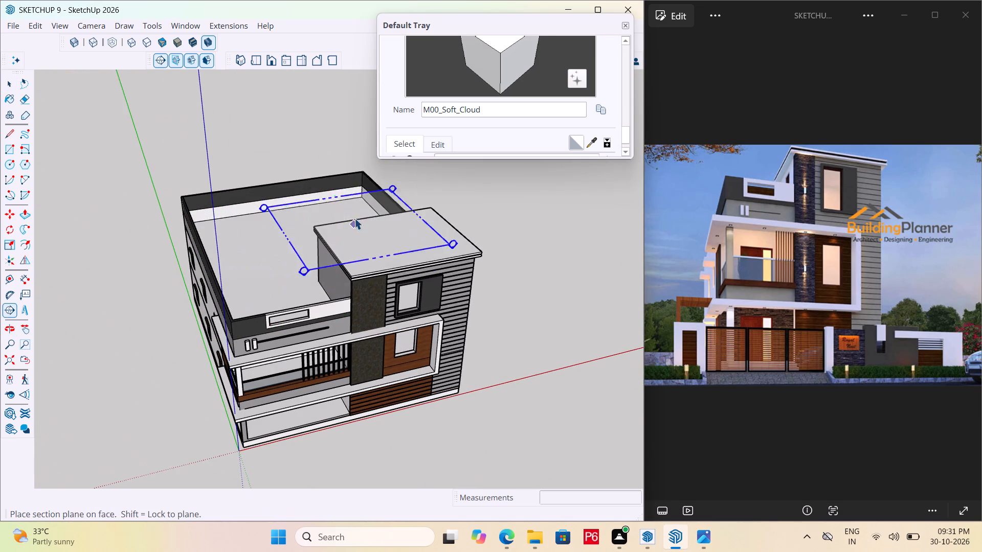
pyautogui.doubleClick(324, 234)
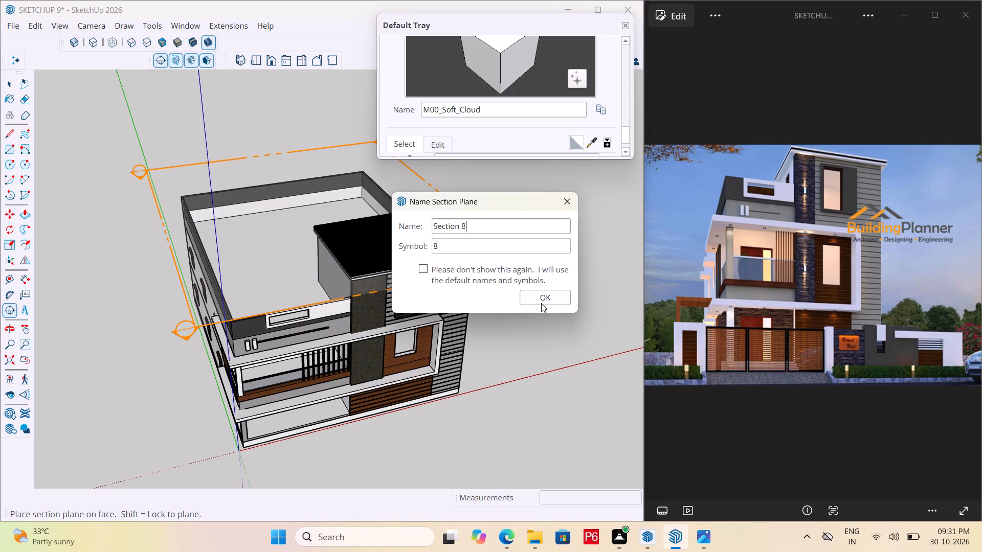
pyautogui.click(542, 300)
# Move the horizontal section plane down about 15' 11 1/16" to cut through the first floor at balcony-railing level.
pyautogui.click(512, 264)
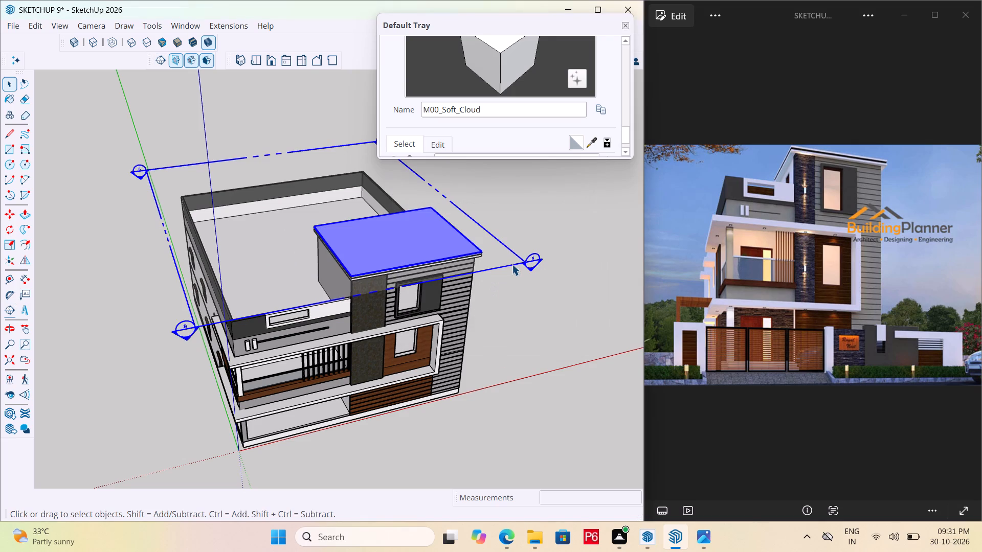
pyautogui.press('m')
pyautogui.click(512, 264)
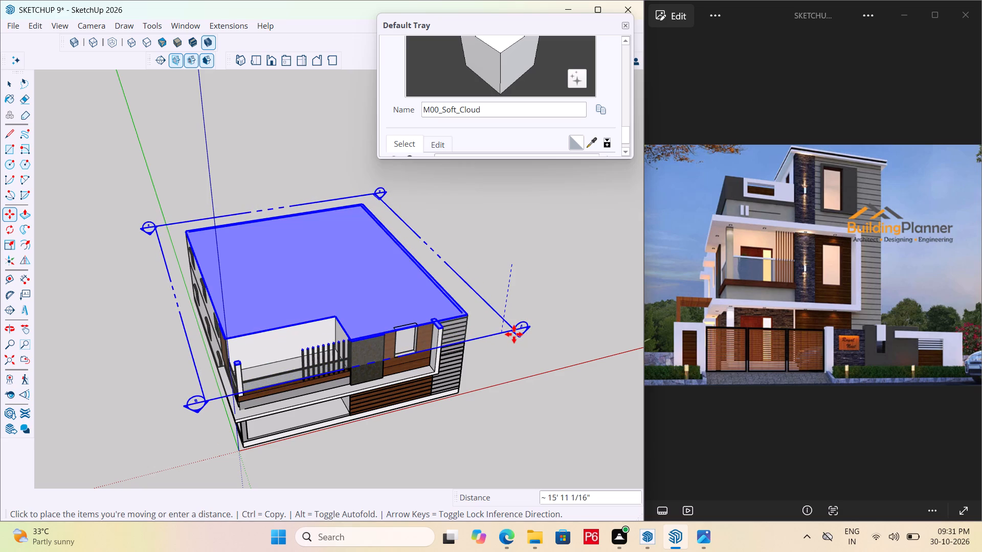
pyautogui.click(514, 335)
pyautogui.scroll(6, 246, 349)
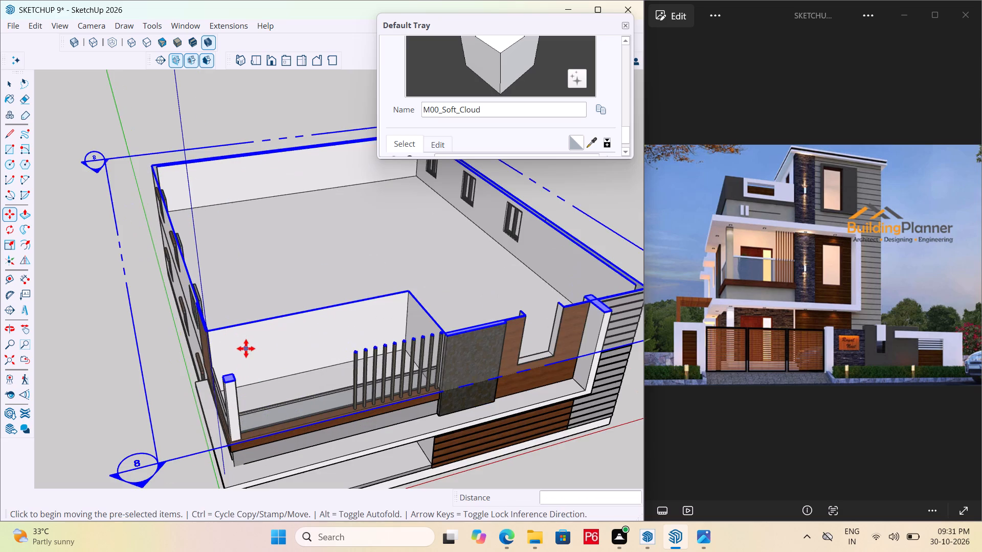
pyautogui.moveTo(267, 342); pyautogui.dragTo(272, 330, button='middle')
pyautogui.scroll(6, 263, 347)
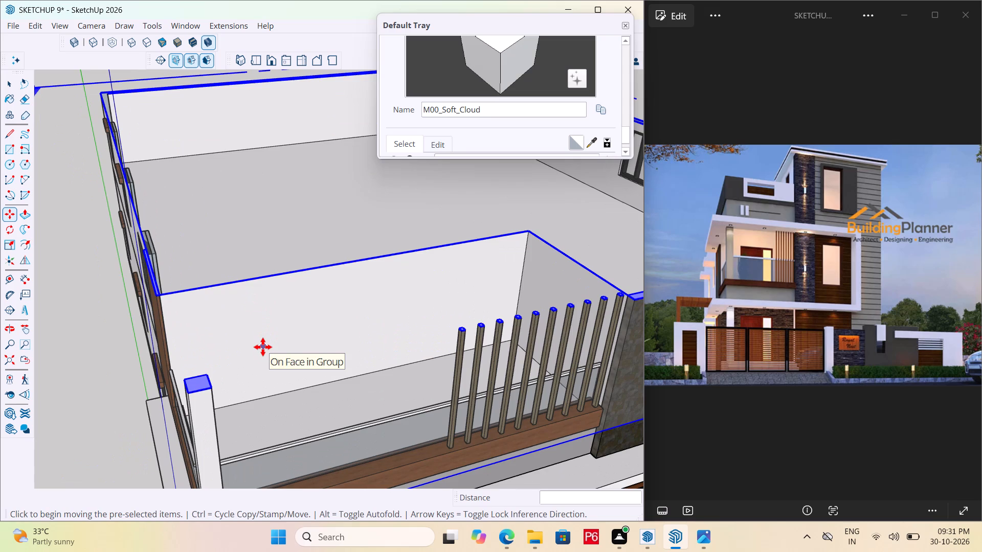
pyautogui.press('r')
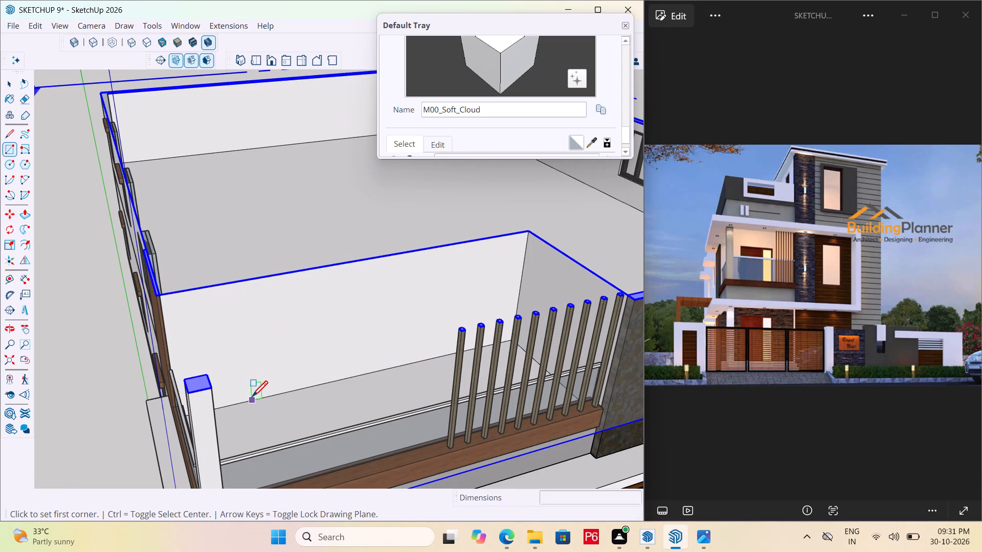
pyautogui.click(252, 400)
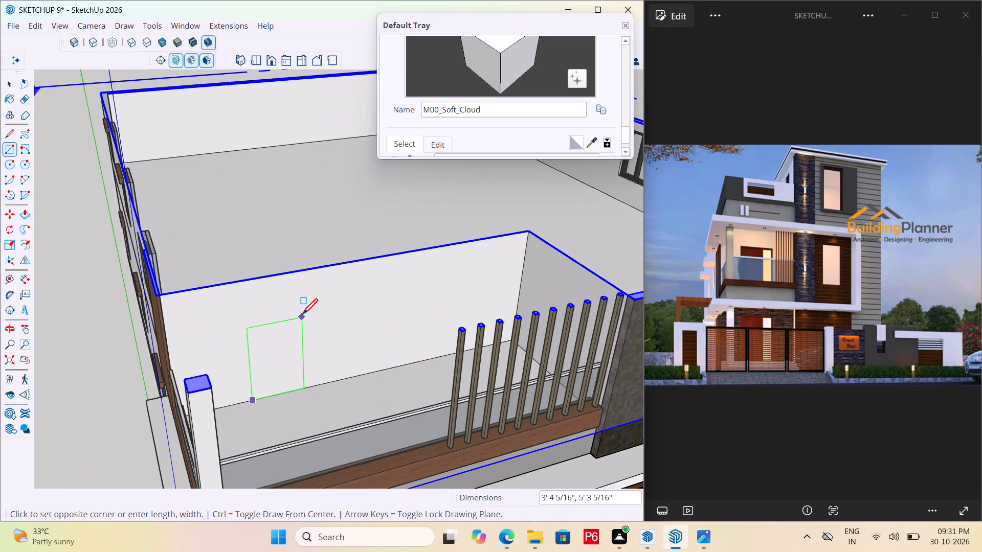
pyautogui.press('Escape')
# Open the wall group behind the balcony for editing and add a horizontal guide 7' above the wall's base edge.
pyautogui.press('t')
pyautogui.press('space')
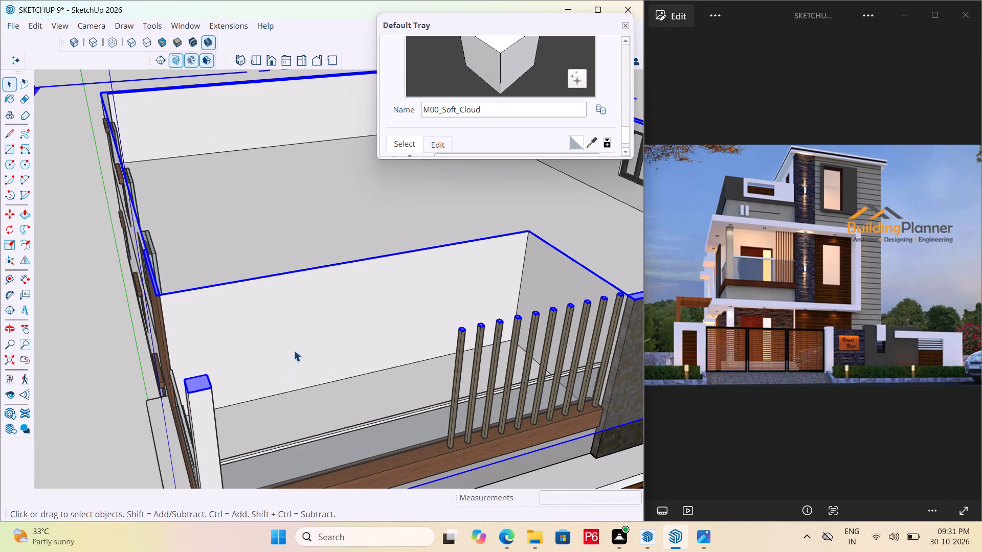
pyautogui.doubleClick(294, 350)
pyautogui.doubleClick(270, 334)
pyautogui.press('t')
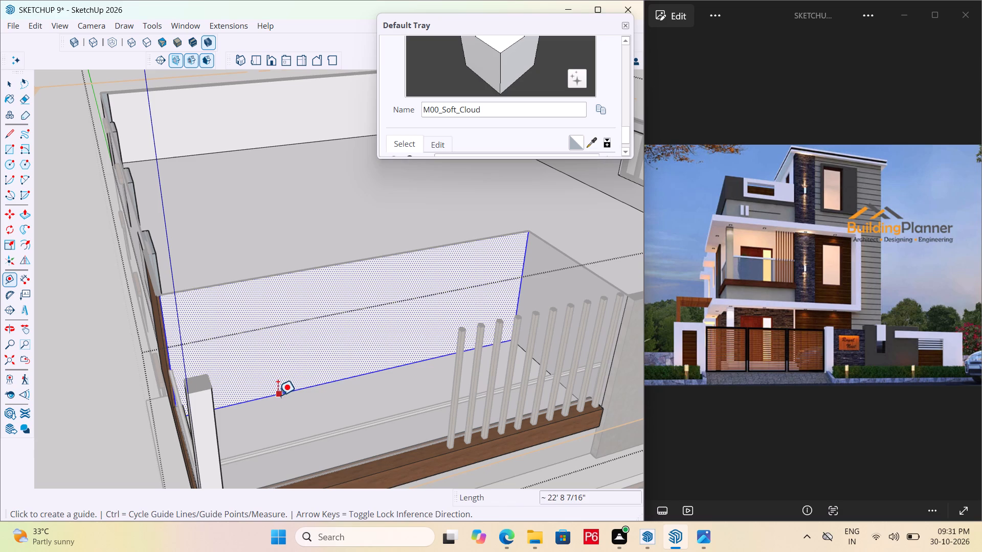
pyautogui.click(278, 392)
pyautogui.write("7'")
pyautogui.press('Return')
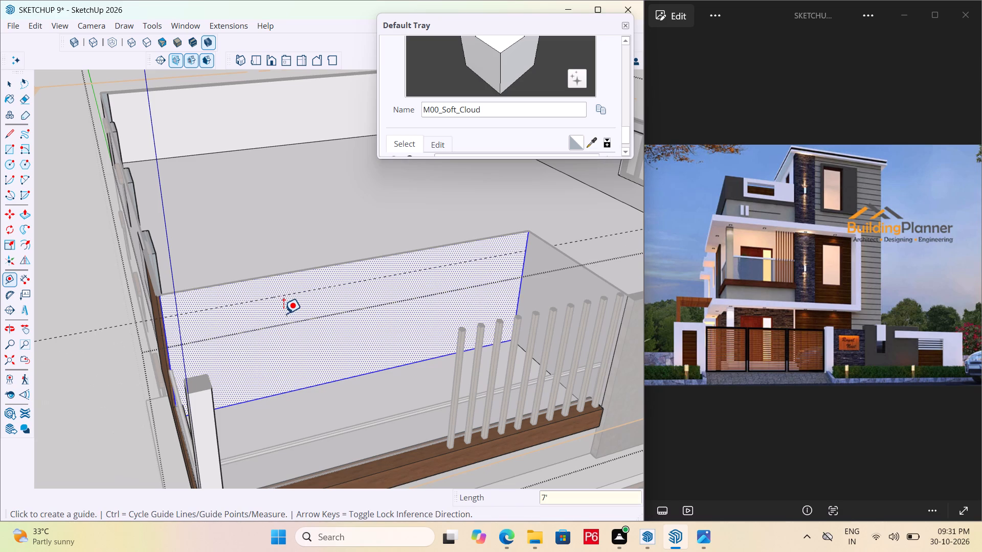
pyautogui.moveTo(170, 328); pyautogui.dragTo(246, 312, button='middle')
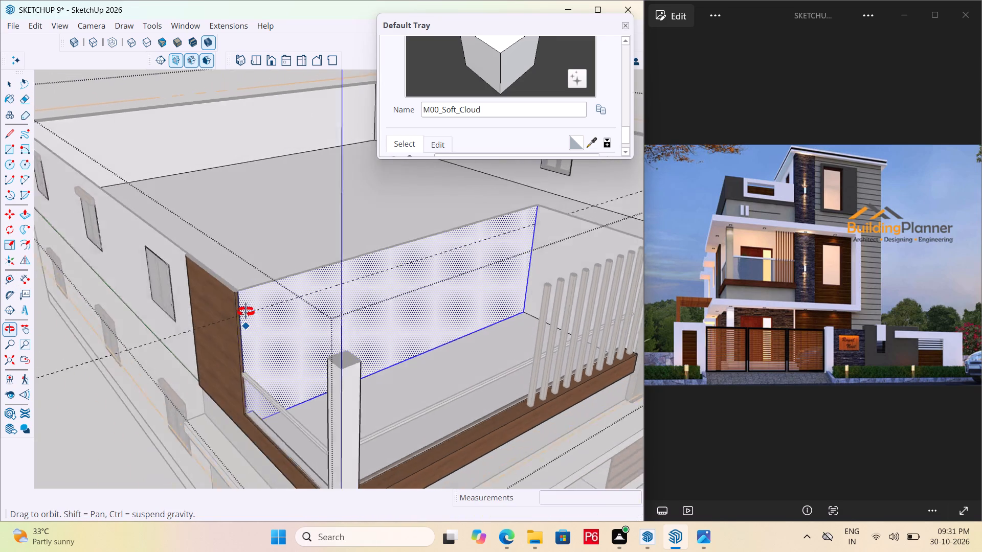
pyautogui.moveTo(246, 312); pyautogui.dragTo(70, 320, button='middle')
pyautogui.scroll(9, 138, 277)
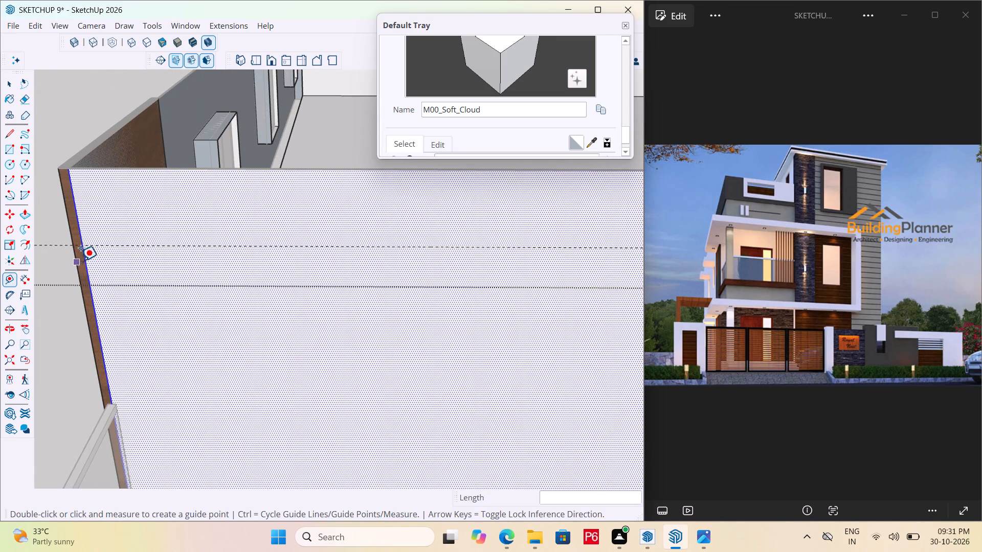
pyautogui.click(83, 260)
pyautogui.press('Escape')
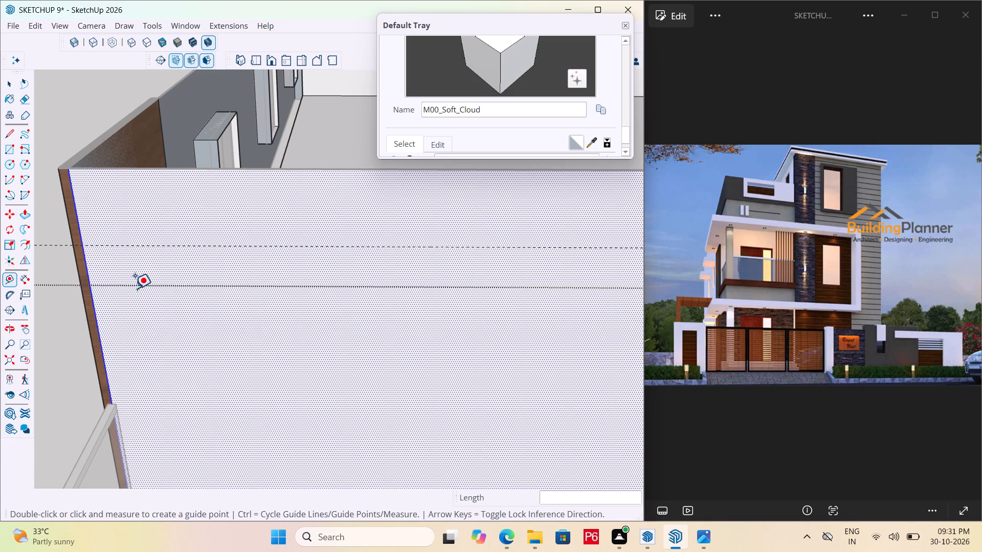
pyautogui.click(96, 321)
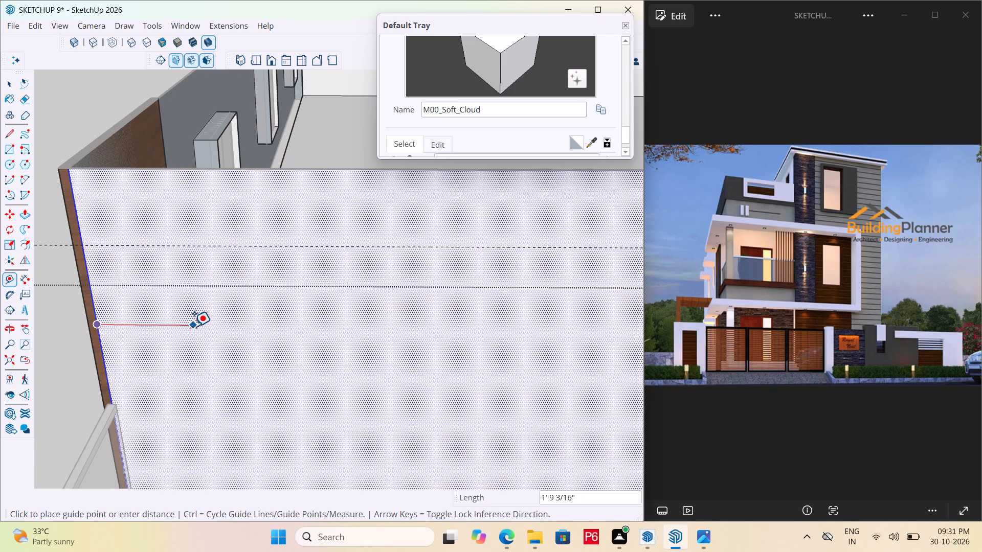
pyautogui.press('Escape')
# Add three vertical guides on the balcony wall: one near the wood-clad end, the second 4' from it, the third 2' beyond.
pyautogui.press('t')
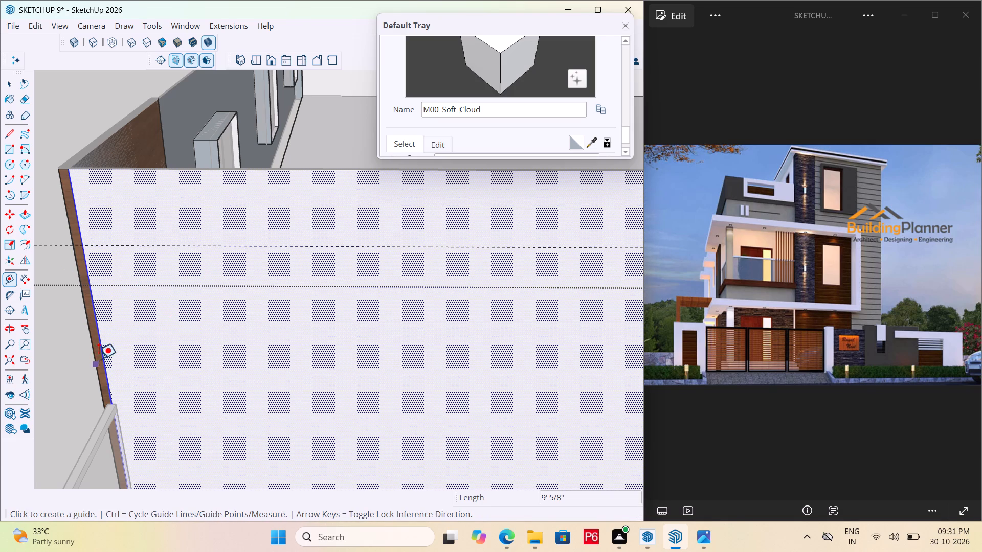
pyautogui.click(102, 350)
pyautogui.scroll(-9, 196, 314)
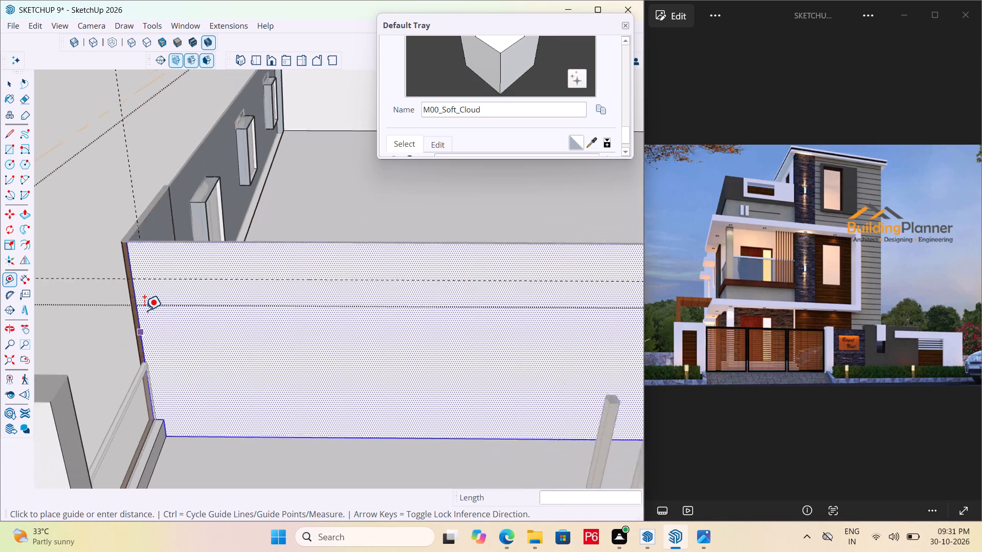
pyautogui.scroll(-2, 144, 311)
pyautogui.moveTo(189, 329); pyautogui.dragTo(182, 331, button='middle')
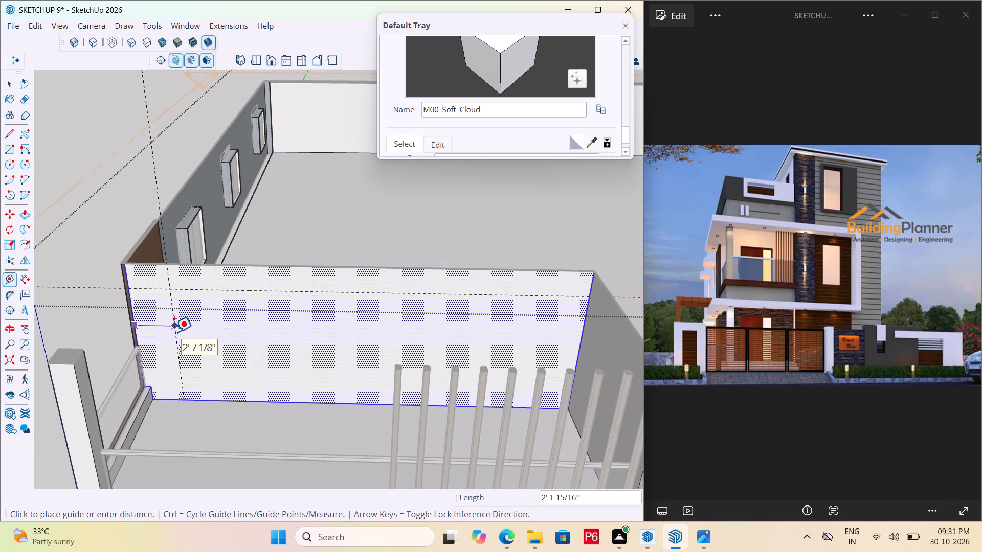
pyautogui.click(181, 332)
pyautogui.click(184, 338)
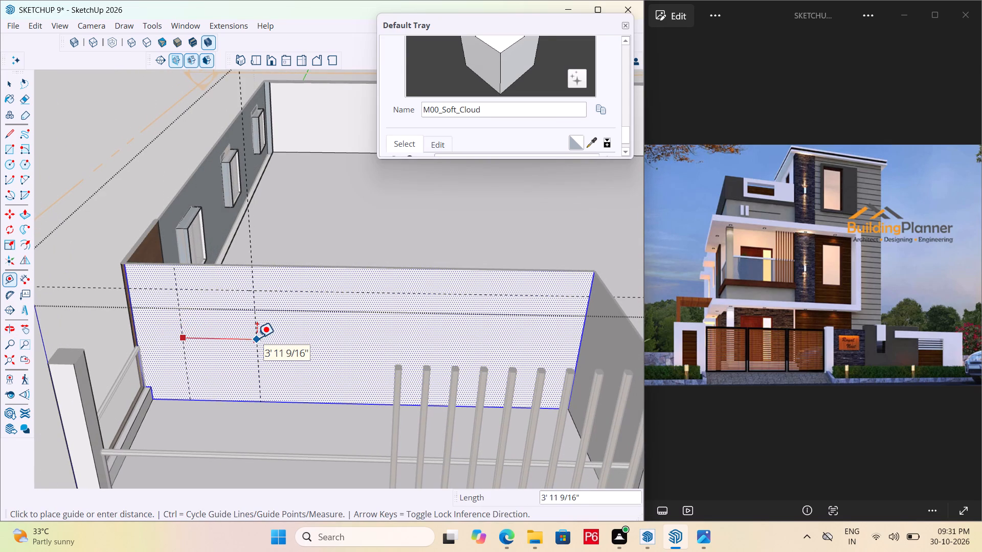
pyautogui.write("4'")
pyautogui.press('Return')
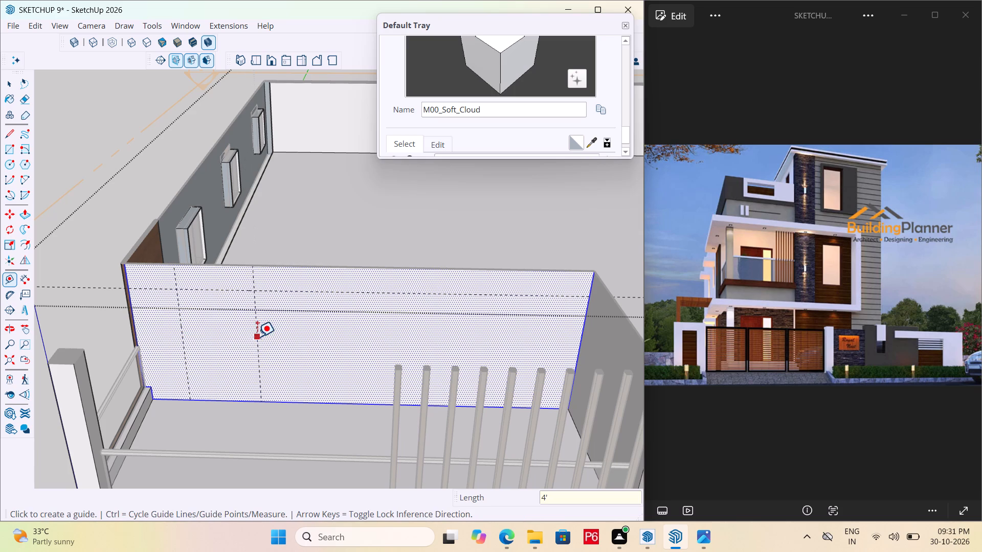
pyautogui.click(257, 337)
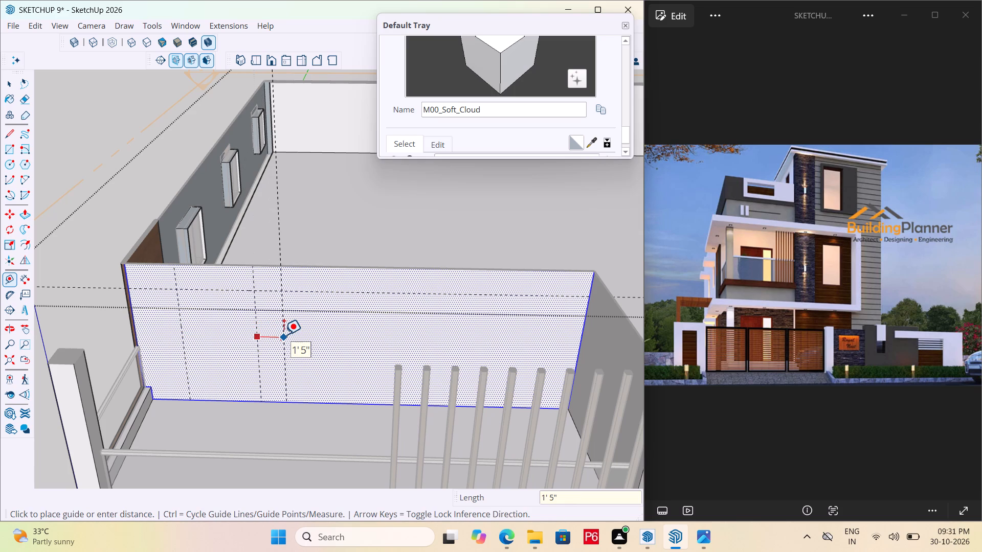
pyautogui.write("2'")
pyautogui.press('Return')
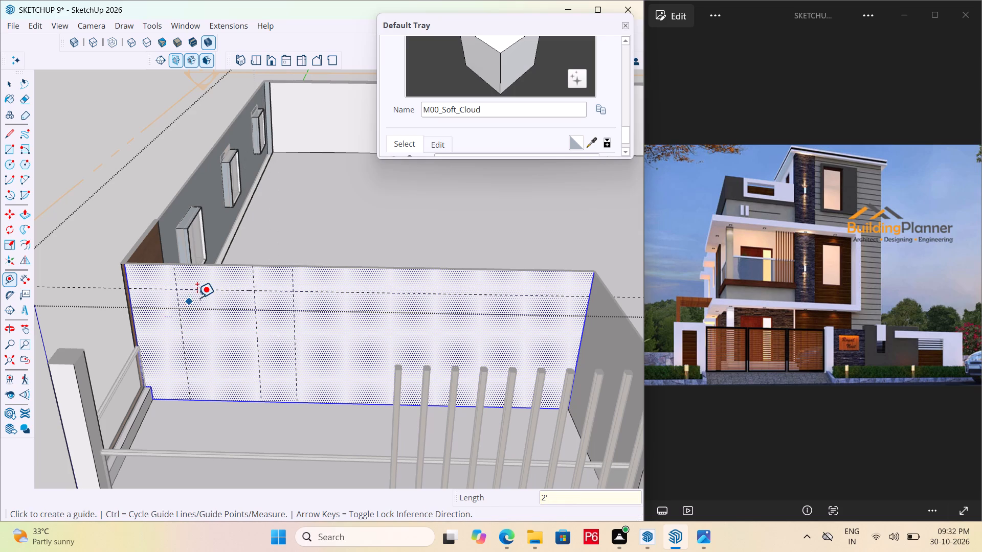
# Draw a 4' by 7' door rectangle on the balcony wall between the first two vertical guides, down to the floor.
pyautogui.press('r')
pyautogui.click(176, 290)
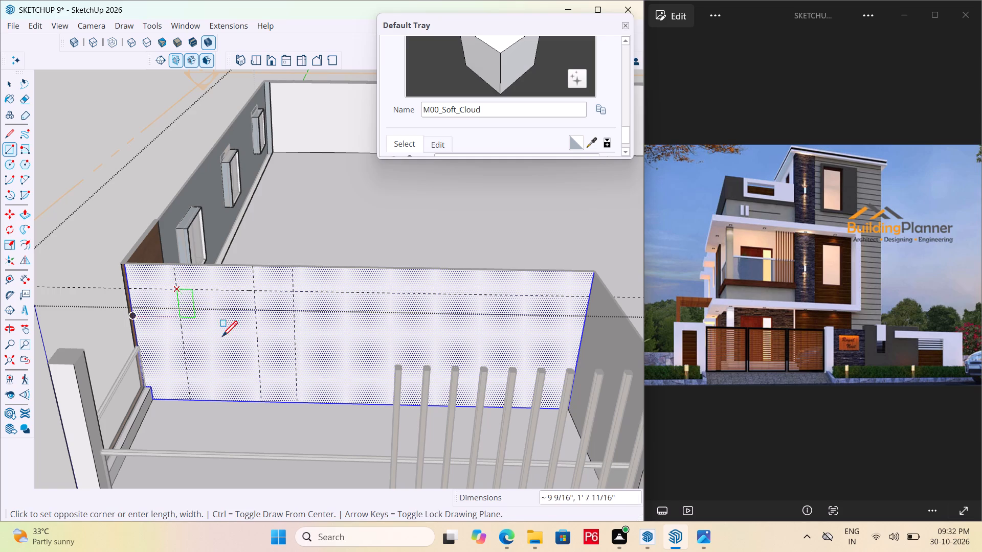
pyautogui.click(261, 402)
pyautogui.moveTo(261, 402); pyautogui.dragTo(261, 390)
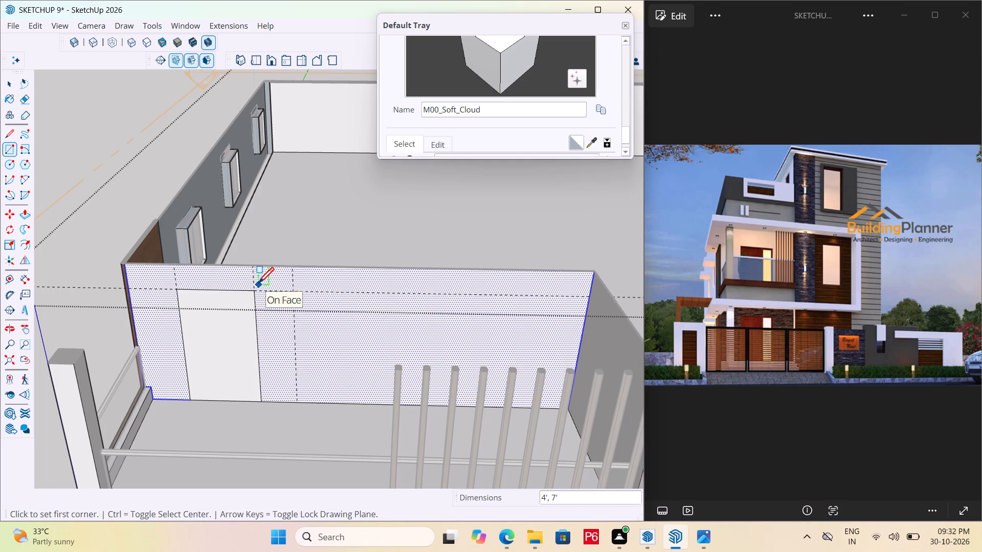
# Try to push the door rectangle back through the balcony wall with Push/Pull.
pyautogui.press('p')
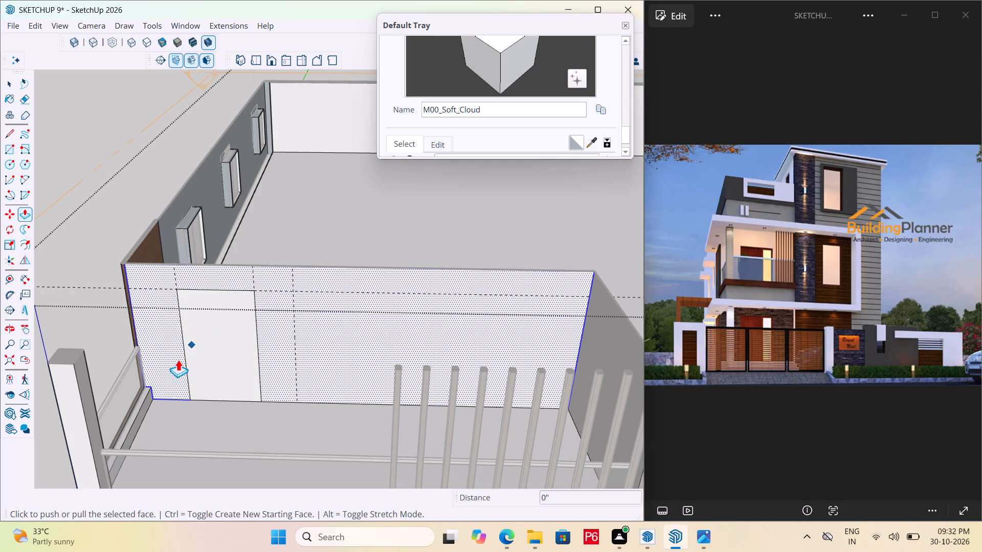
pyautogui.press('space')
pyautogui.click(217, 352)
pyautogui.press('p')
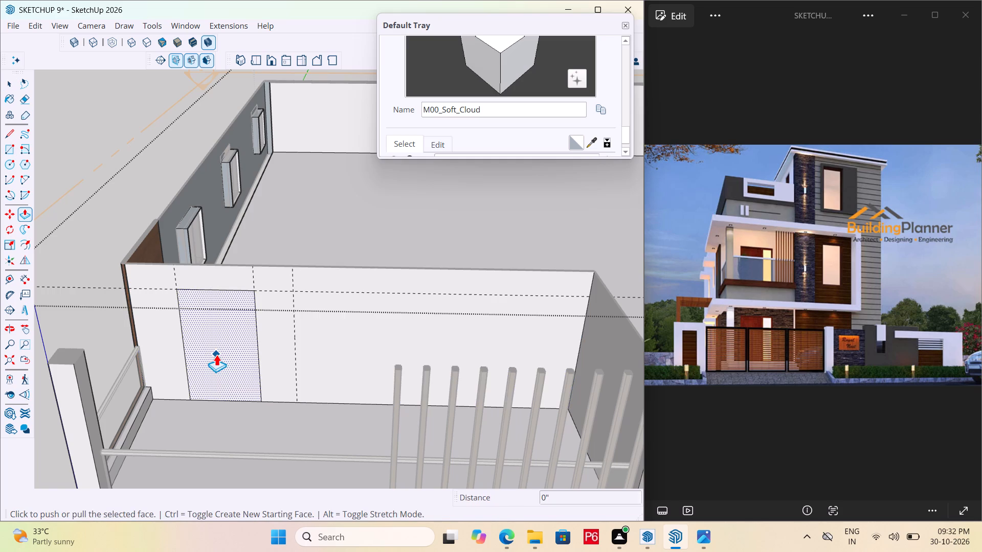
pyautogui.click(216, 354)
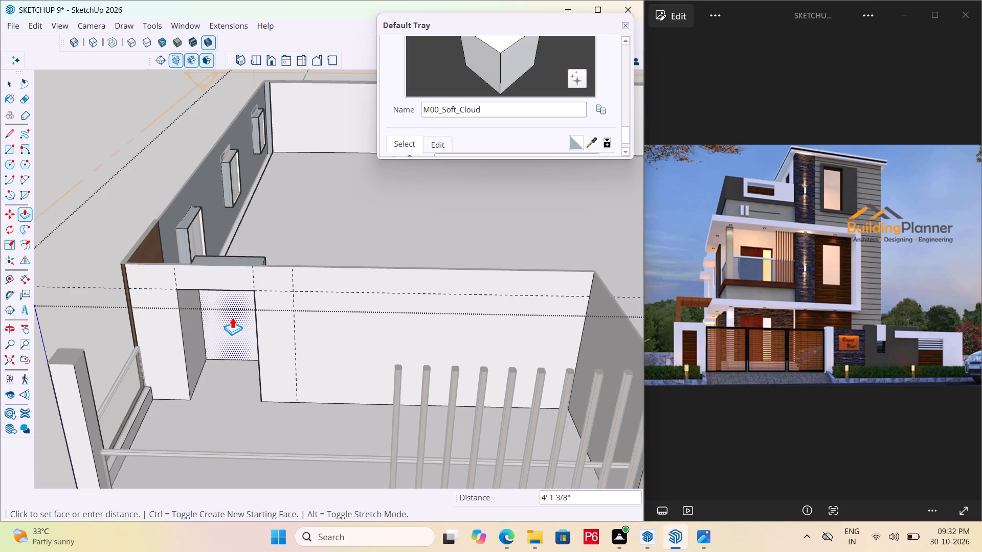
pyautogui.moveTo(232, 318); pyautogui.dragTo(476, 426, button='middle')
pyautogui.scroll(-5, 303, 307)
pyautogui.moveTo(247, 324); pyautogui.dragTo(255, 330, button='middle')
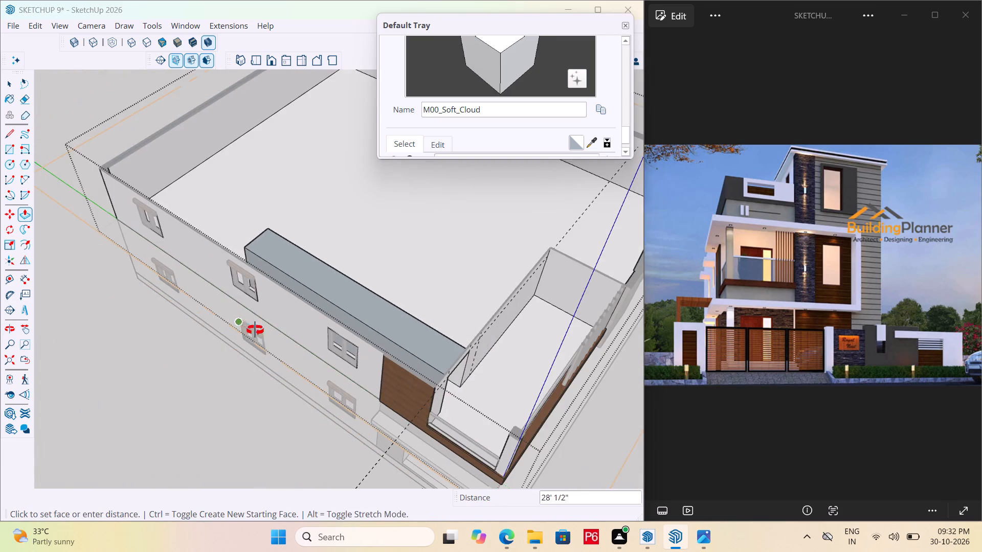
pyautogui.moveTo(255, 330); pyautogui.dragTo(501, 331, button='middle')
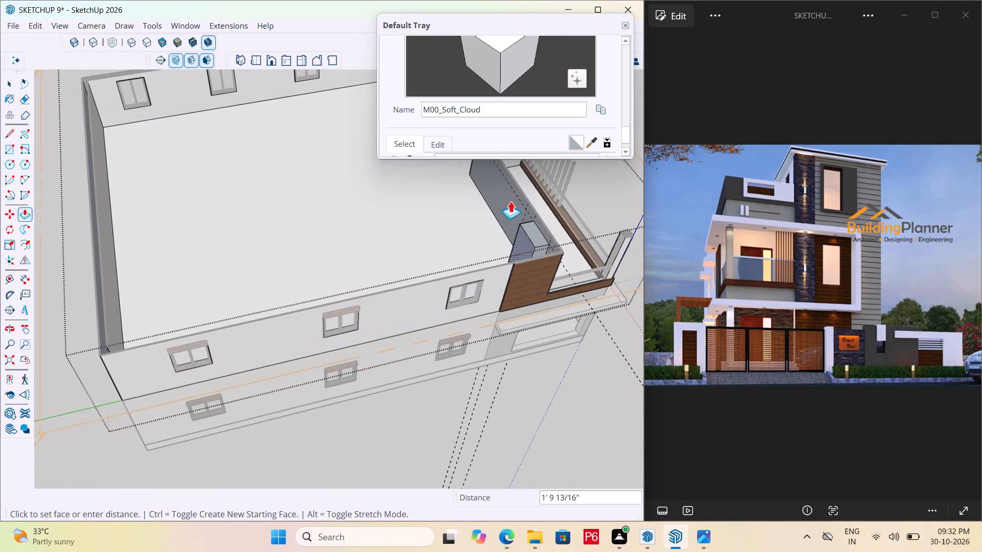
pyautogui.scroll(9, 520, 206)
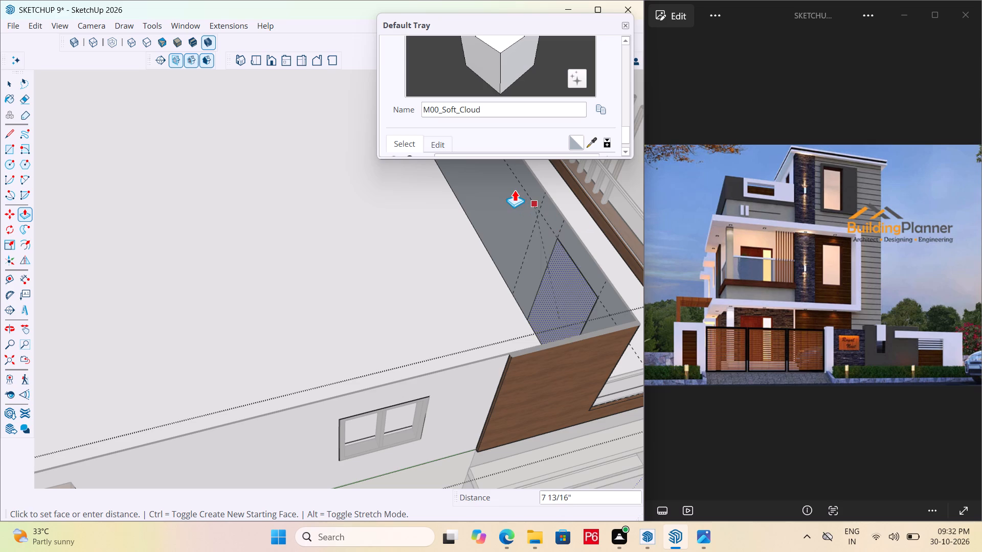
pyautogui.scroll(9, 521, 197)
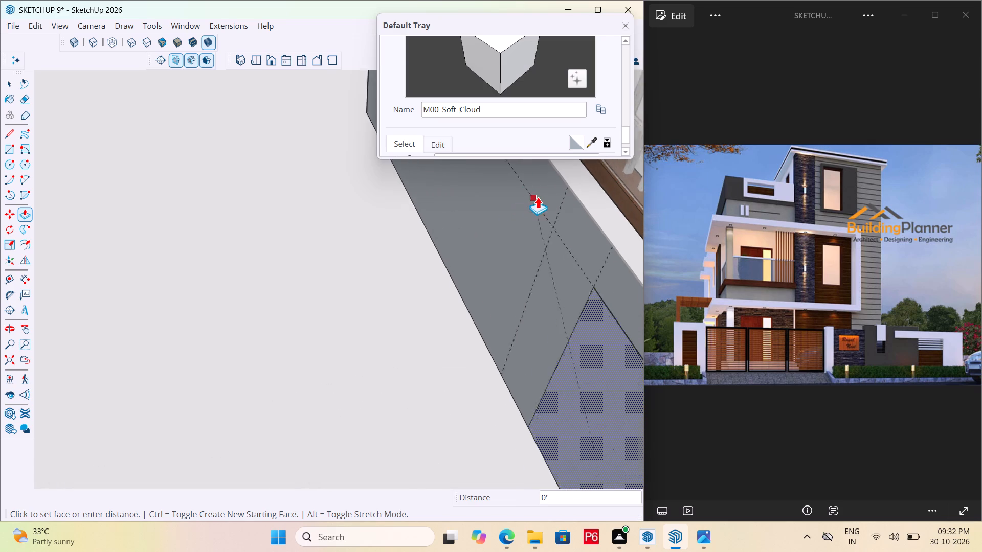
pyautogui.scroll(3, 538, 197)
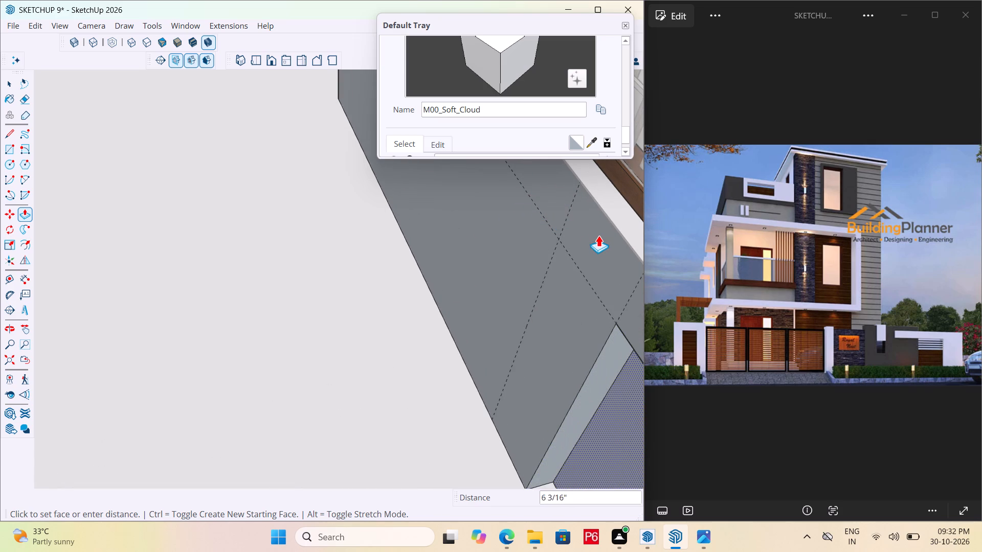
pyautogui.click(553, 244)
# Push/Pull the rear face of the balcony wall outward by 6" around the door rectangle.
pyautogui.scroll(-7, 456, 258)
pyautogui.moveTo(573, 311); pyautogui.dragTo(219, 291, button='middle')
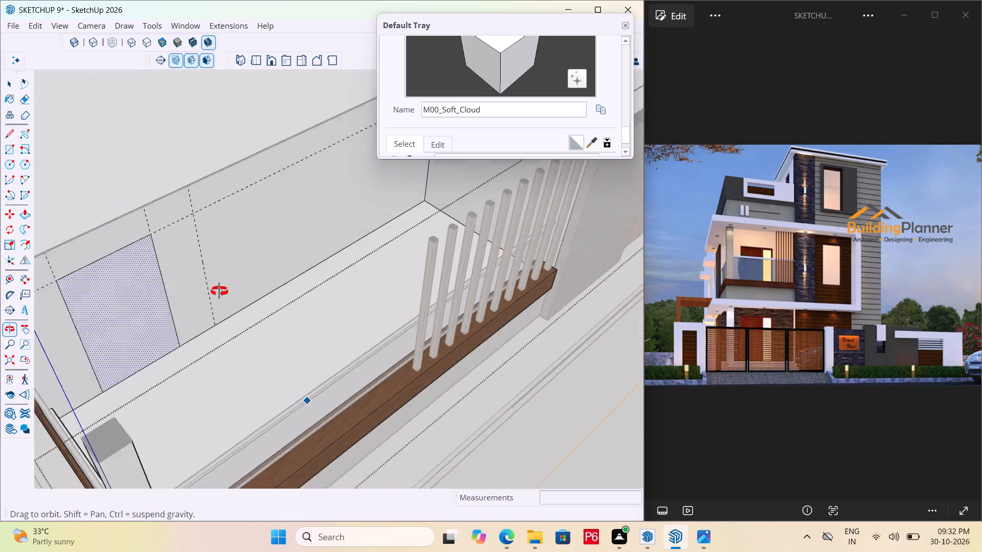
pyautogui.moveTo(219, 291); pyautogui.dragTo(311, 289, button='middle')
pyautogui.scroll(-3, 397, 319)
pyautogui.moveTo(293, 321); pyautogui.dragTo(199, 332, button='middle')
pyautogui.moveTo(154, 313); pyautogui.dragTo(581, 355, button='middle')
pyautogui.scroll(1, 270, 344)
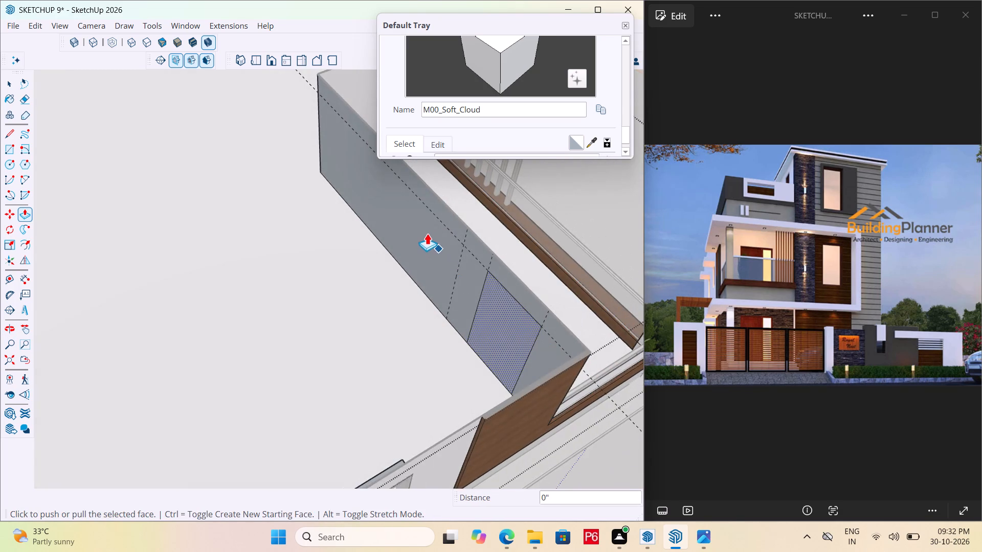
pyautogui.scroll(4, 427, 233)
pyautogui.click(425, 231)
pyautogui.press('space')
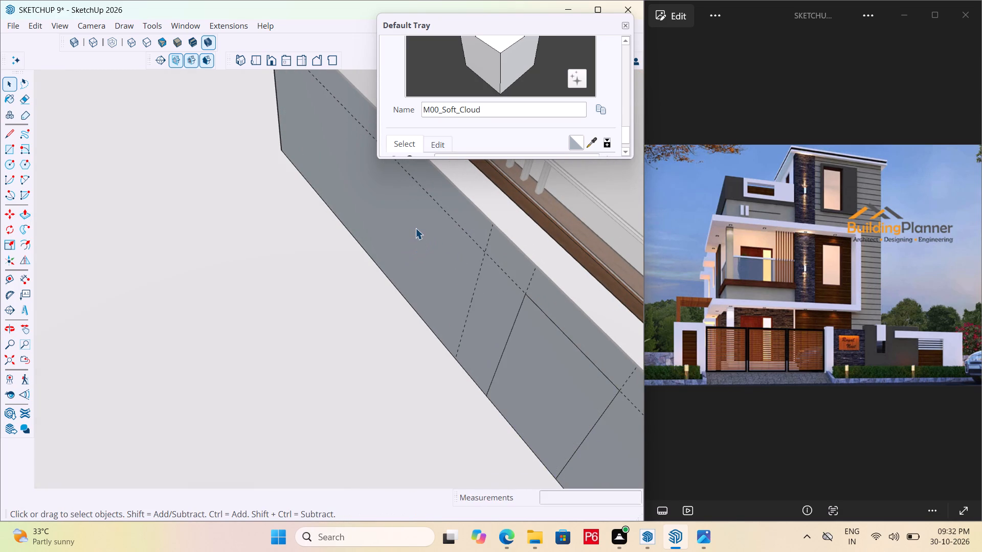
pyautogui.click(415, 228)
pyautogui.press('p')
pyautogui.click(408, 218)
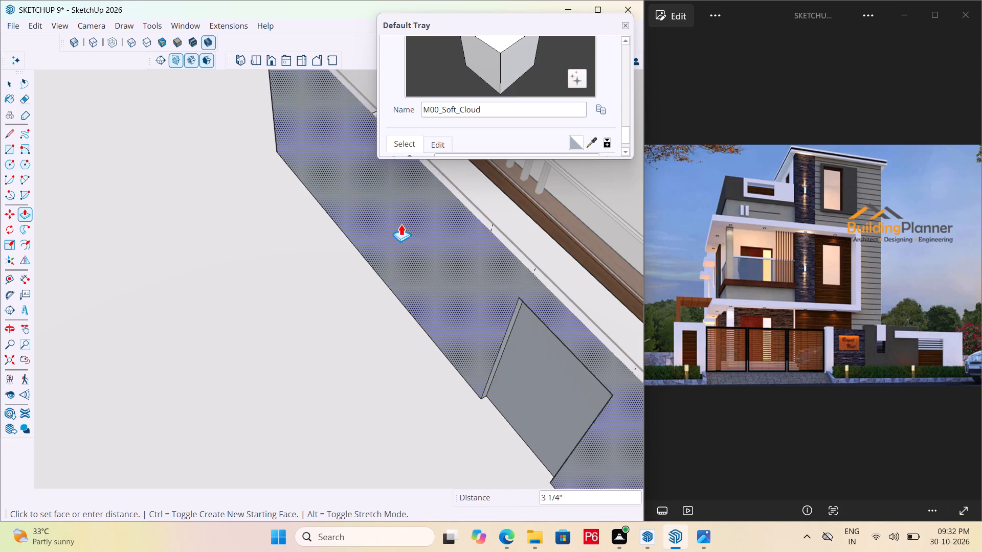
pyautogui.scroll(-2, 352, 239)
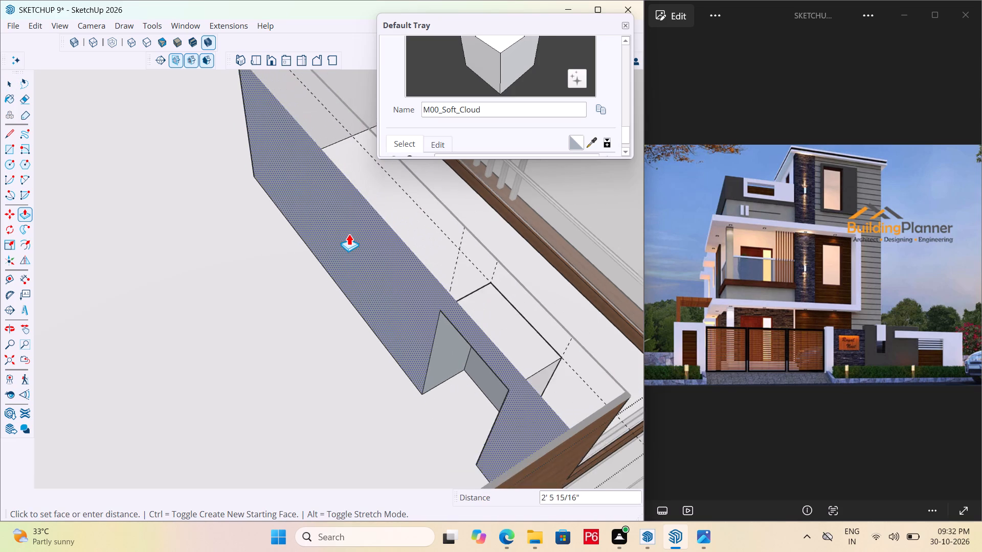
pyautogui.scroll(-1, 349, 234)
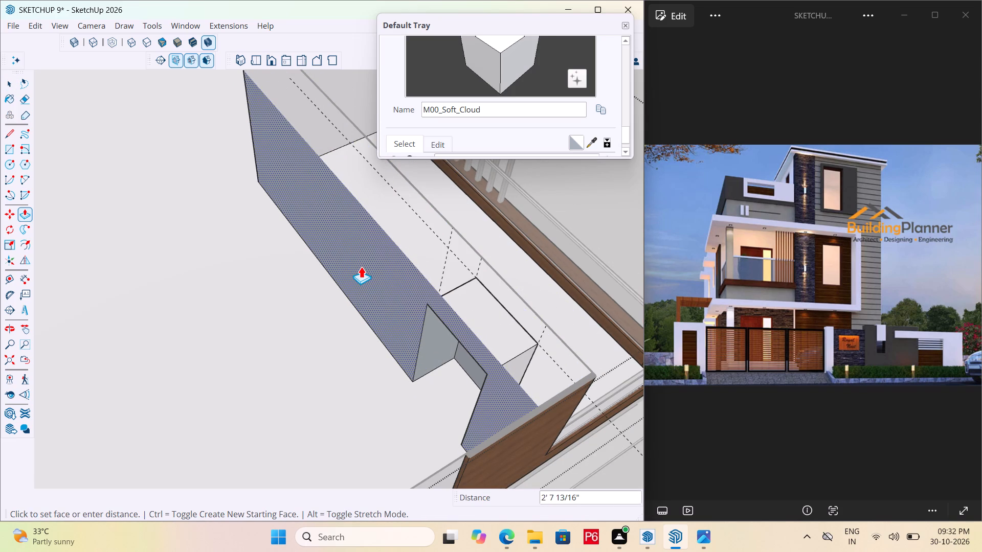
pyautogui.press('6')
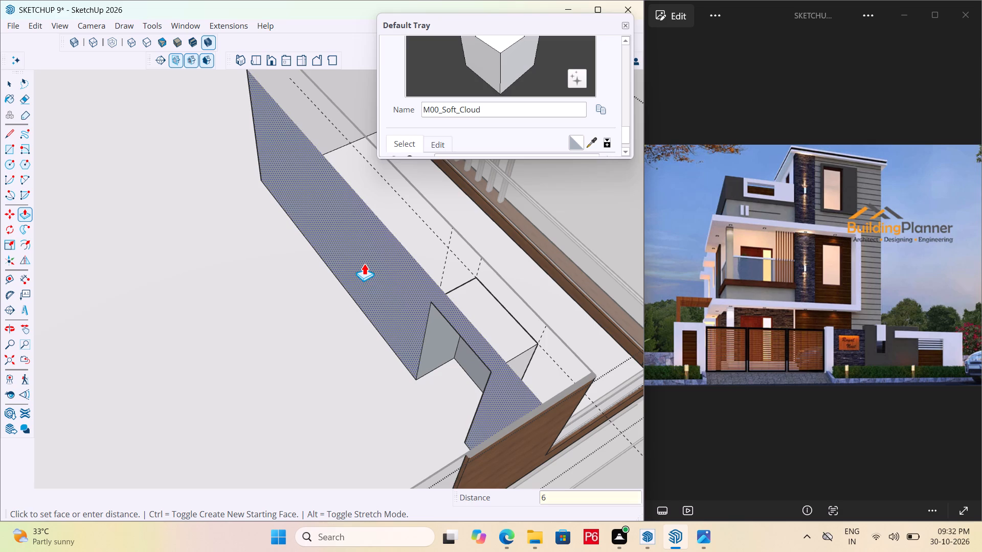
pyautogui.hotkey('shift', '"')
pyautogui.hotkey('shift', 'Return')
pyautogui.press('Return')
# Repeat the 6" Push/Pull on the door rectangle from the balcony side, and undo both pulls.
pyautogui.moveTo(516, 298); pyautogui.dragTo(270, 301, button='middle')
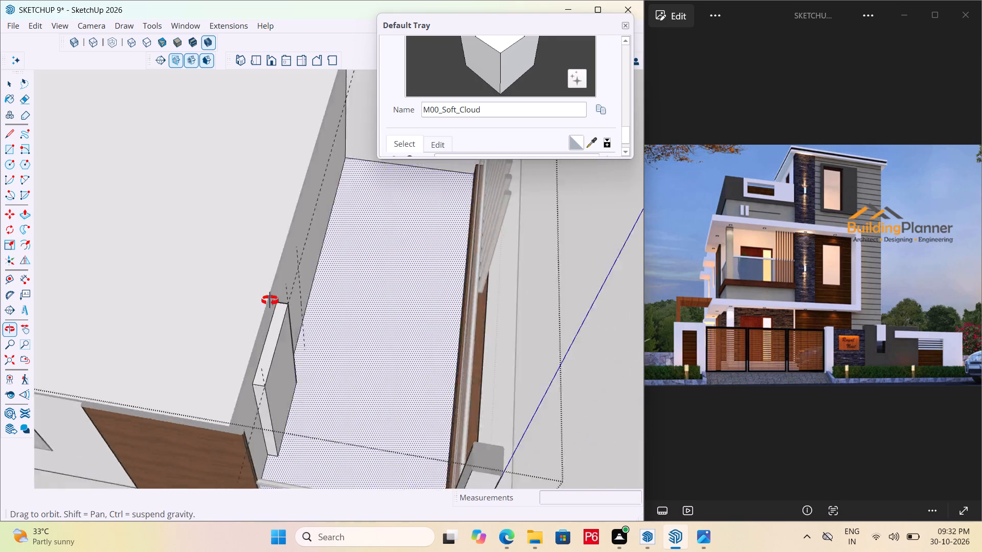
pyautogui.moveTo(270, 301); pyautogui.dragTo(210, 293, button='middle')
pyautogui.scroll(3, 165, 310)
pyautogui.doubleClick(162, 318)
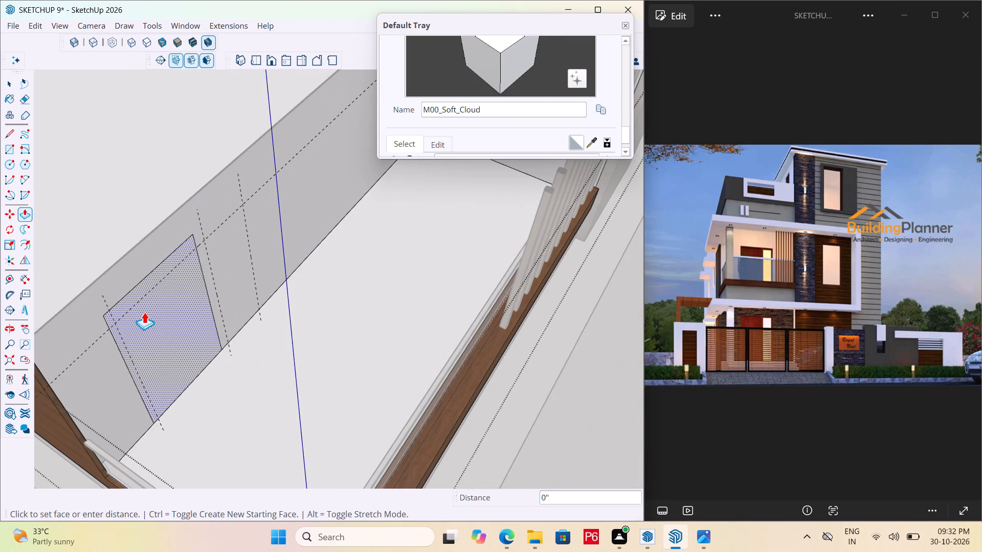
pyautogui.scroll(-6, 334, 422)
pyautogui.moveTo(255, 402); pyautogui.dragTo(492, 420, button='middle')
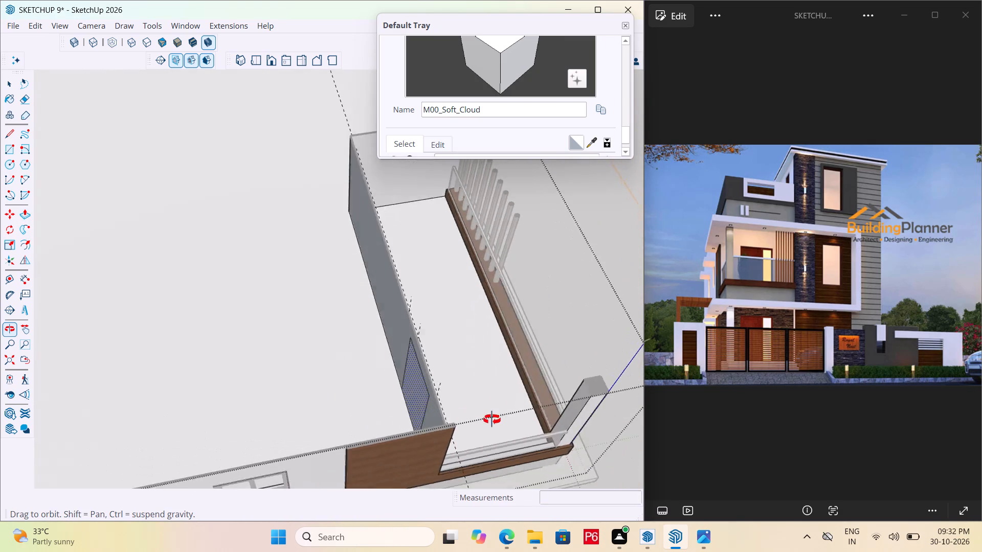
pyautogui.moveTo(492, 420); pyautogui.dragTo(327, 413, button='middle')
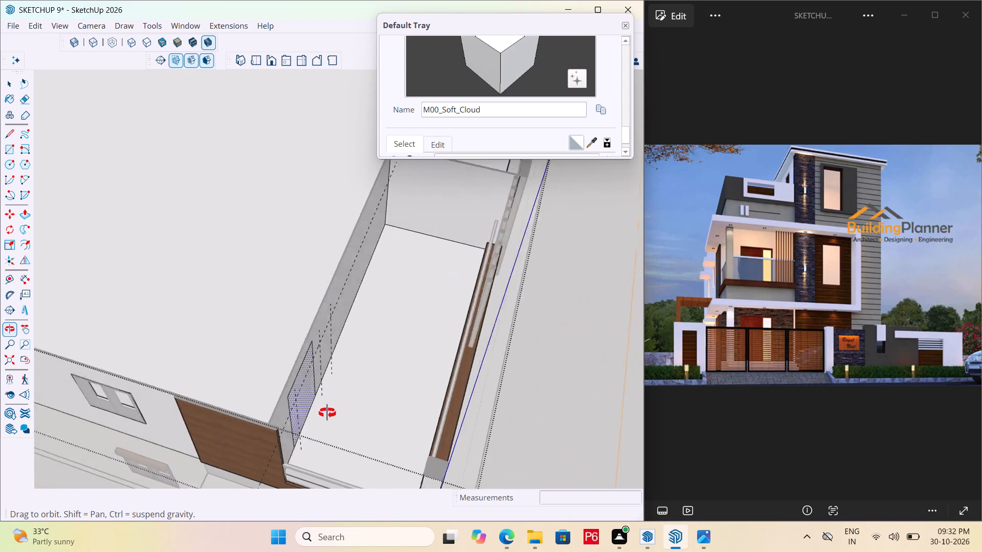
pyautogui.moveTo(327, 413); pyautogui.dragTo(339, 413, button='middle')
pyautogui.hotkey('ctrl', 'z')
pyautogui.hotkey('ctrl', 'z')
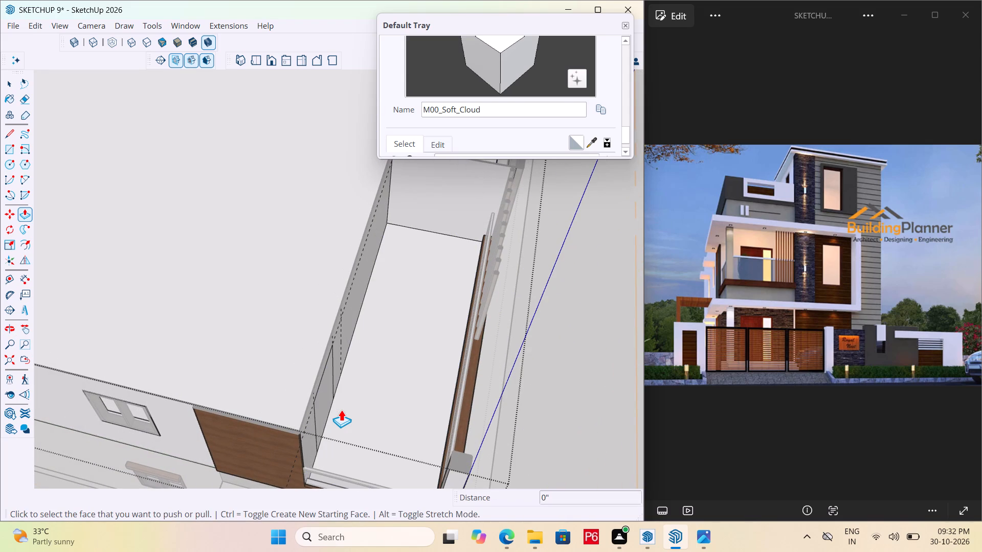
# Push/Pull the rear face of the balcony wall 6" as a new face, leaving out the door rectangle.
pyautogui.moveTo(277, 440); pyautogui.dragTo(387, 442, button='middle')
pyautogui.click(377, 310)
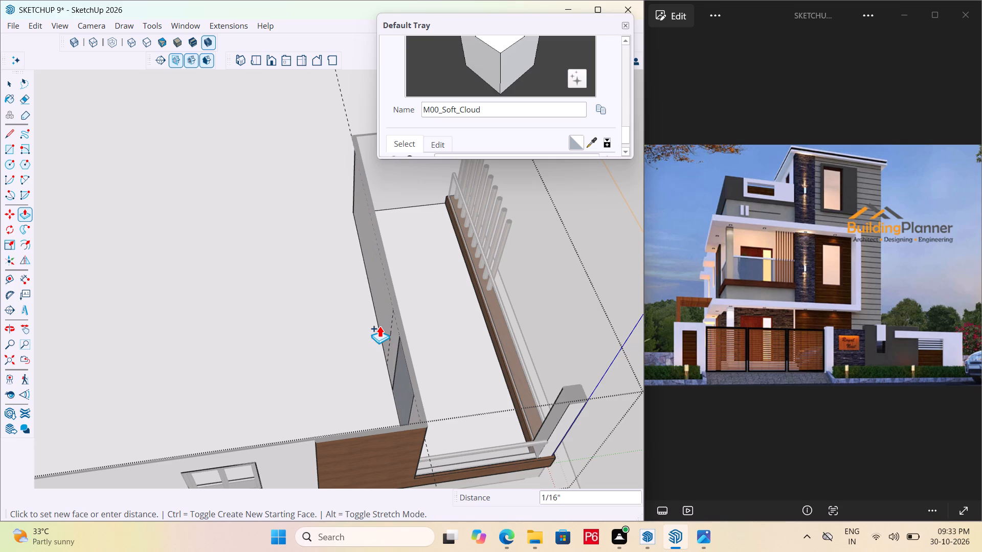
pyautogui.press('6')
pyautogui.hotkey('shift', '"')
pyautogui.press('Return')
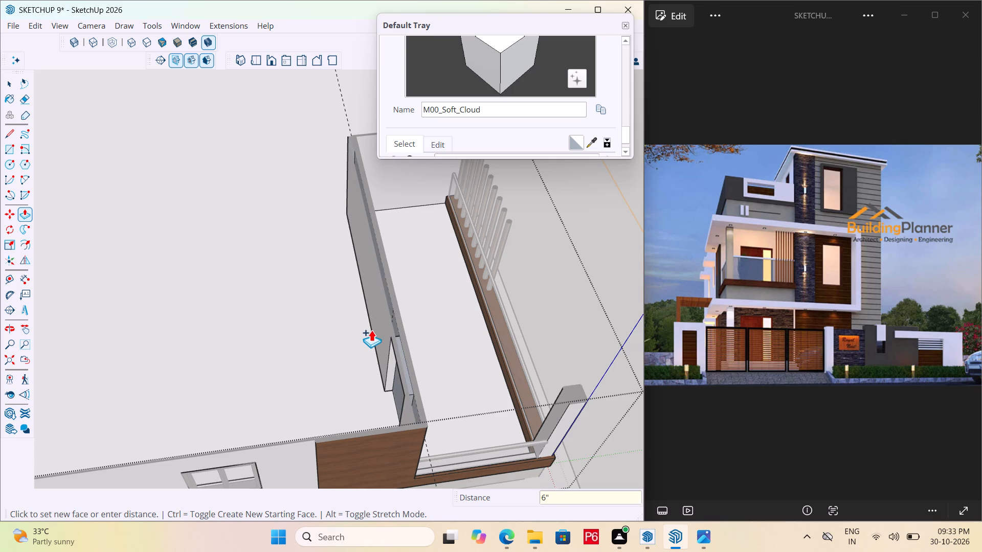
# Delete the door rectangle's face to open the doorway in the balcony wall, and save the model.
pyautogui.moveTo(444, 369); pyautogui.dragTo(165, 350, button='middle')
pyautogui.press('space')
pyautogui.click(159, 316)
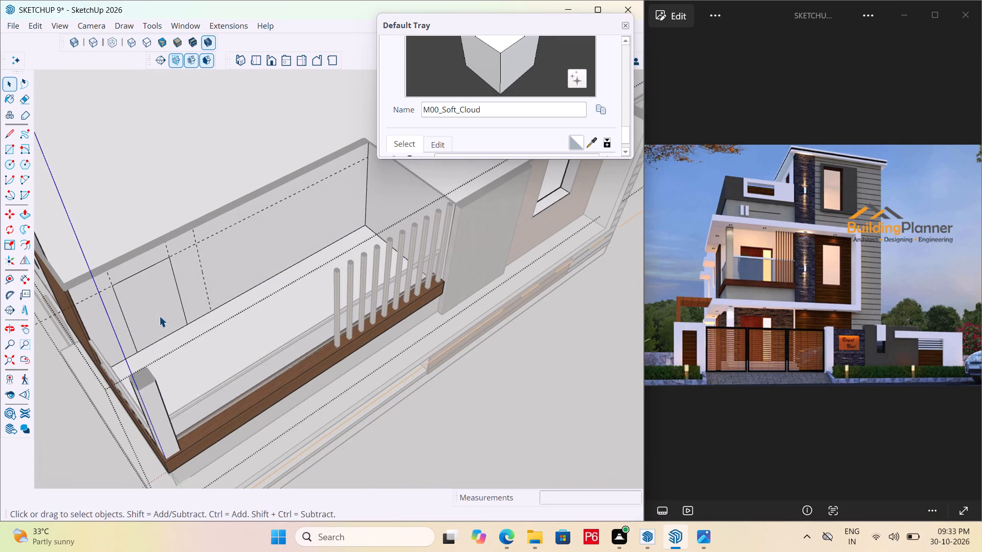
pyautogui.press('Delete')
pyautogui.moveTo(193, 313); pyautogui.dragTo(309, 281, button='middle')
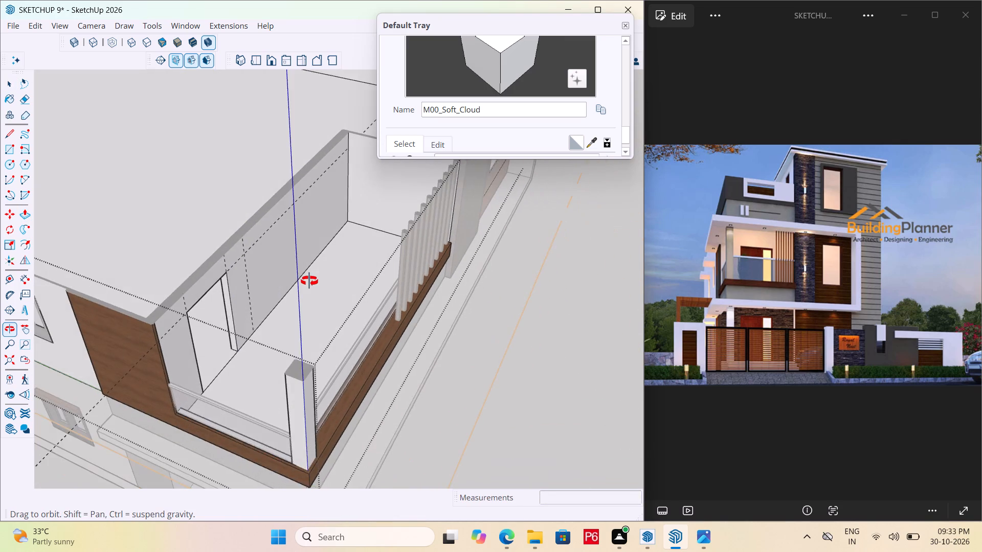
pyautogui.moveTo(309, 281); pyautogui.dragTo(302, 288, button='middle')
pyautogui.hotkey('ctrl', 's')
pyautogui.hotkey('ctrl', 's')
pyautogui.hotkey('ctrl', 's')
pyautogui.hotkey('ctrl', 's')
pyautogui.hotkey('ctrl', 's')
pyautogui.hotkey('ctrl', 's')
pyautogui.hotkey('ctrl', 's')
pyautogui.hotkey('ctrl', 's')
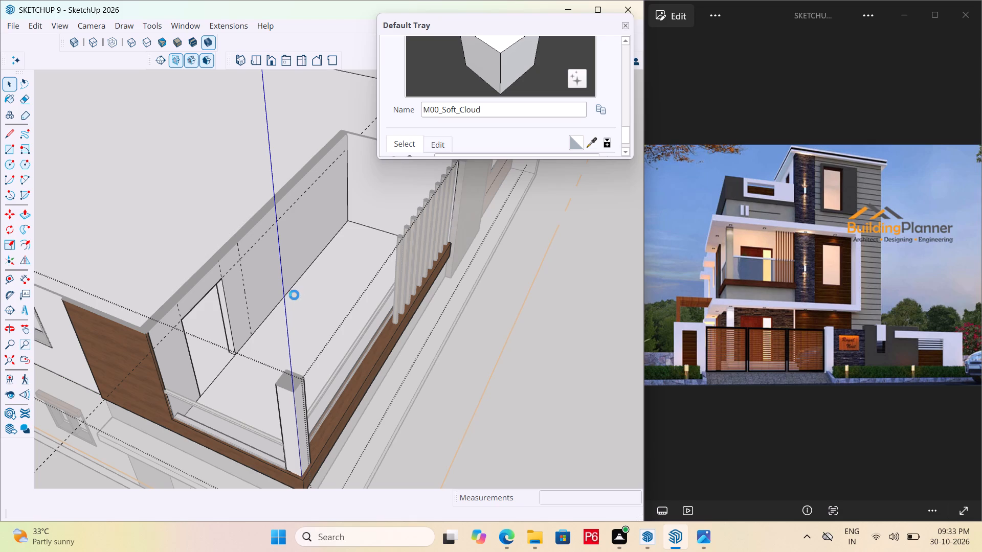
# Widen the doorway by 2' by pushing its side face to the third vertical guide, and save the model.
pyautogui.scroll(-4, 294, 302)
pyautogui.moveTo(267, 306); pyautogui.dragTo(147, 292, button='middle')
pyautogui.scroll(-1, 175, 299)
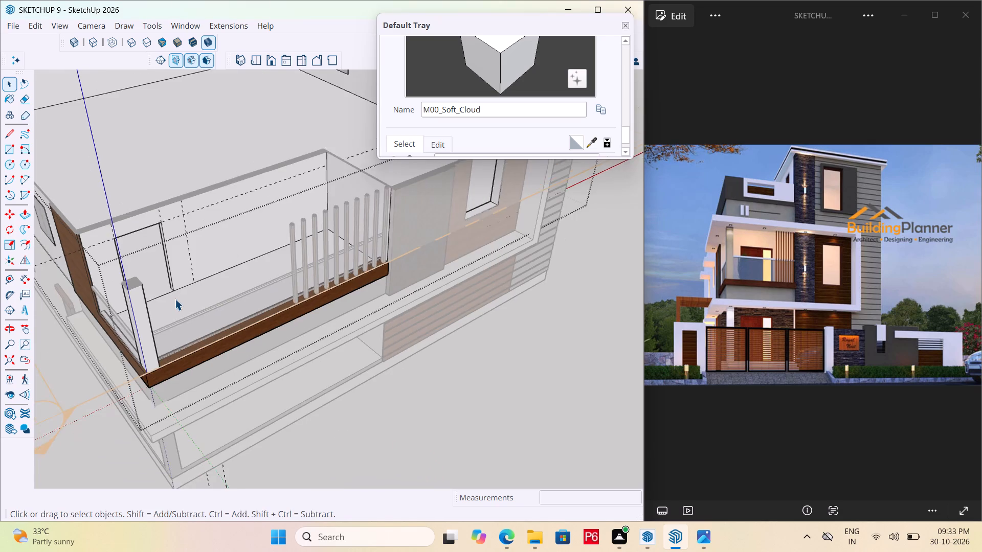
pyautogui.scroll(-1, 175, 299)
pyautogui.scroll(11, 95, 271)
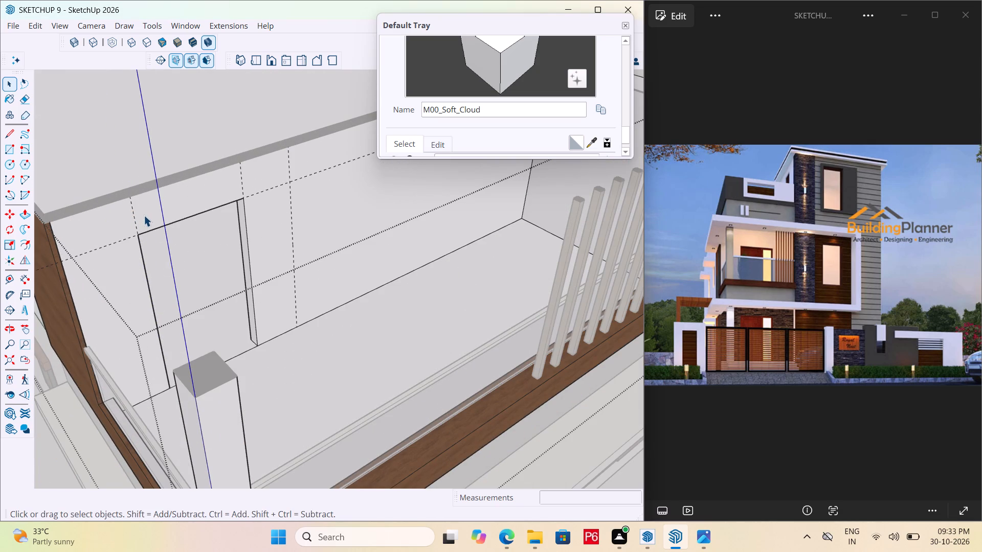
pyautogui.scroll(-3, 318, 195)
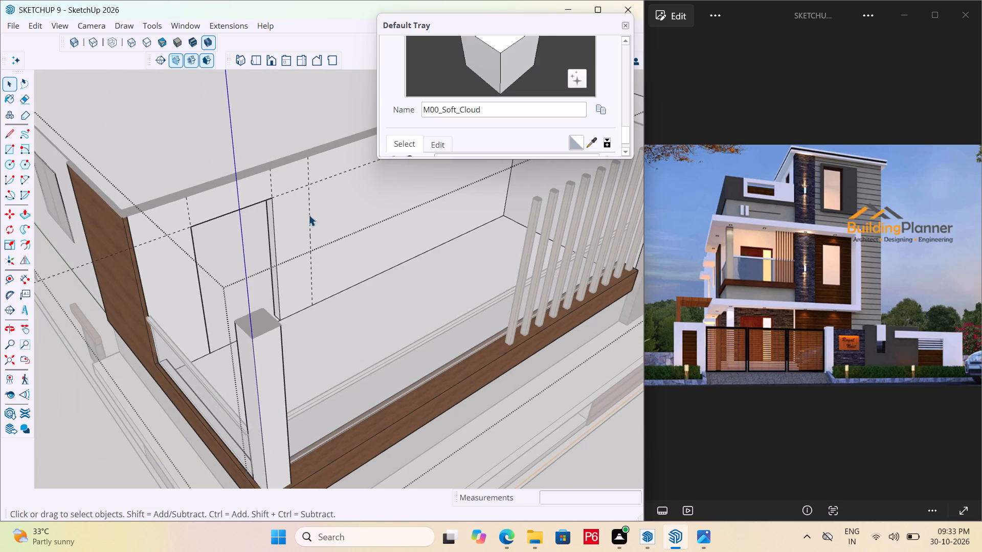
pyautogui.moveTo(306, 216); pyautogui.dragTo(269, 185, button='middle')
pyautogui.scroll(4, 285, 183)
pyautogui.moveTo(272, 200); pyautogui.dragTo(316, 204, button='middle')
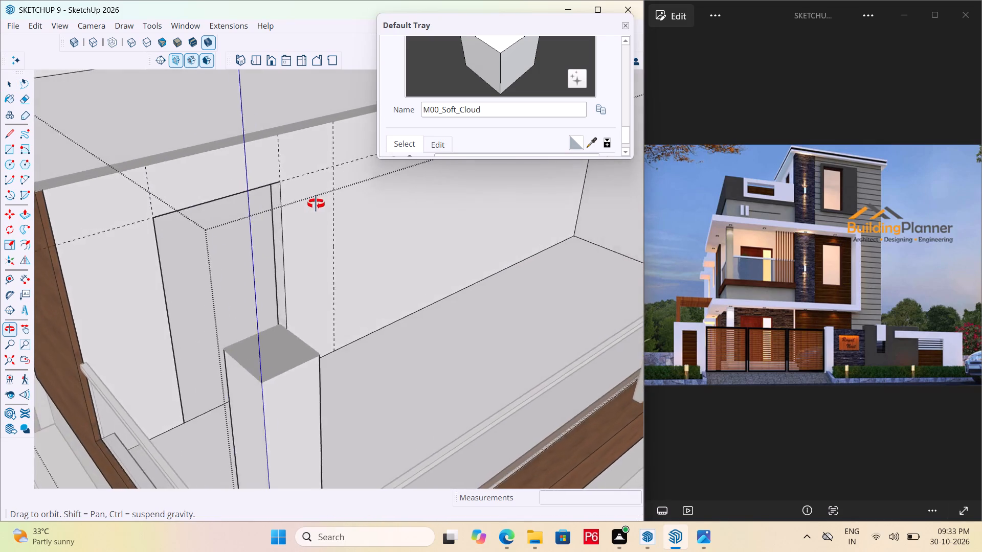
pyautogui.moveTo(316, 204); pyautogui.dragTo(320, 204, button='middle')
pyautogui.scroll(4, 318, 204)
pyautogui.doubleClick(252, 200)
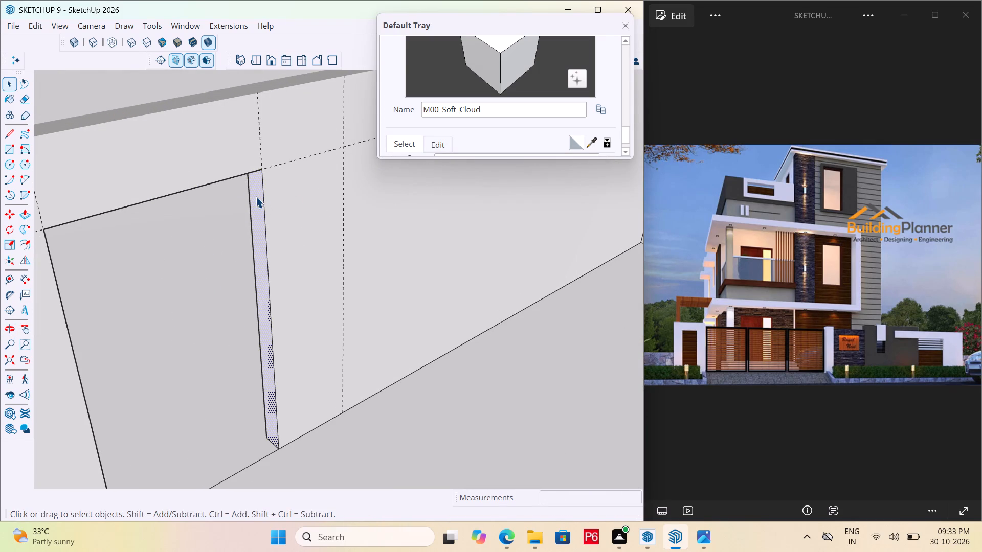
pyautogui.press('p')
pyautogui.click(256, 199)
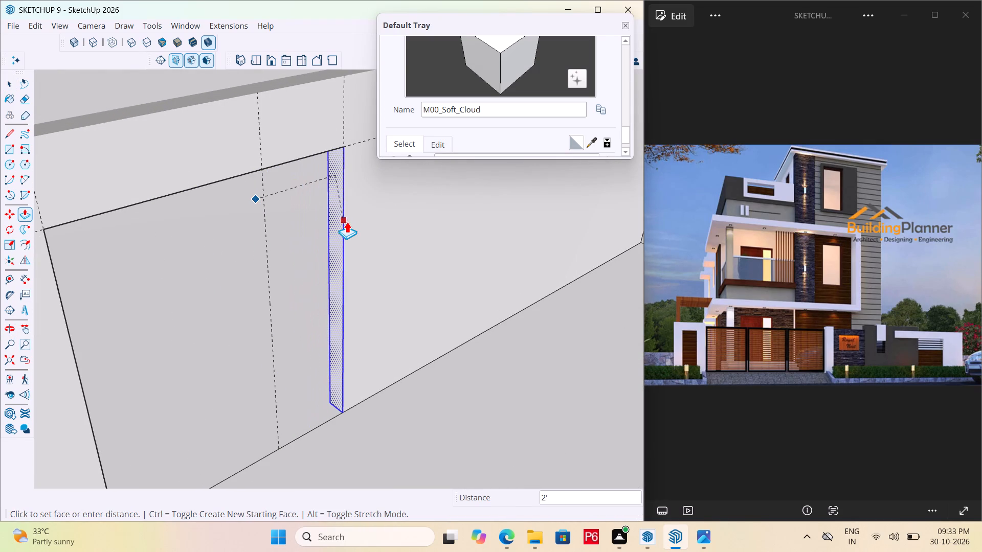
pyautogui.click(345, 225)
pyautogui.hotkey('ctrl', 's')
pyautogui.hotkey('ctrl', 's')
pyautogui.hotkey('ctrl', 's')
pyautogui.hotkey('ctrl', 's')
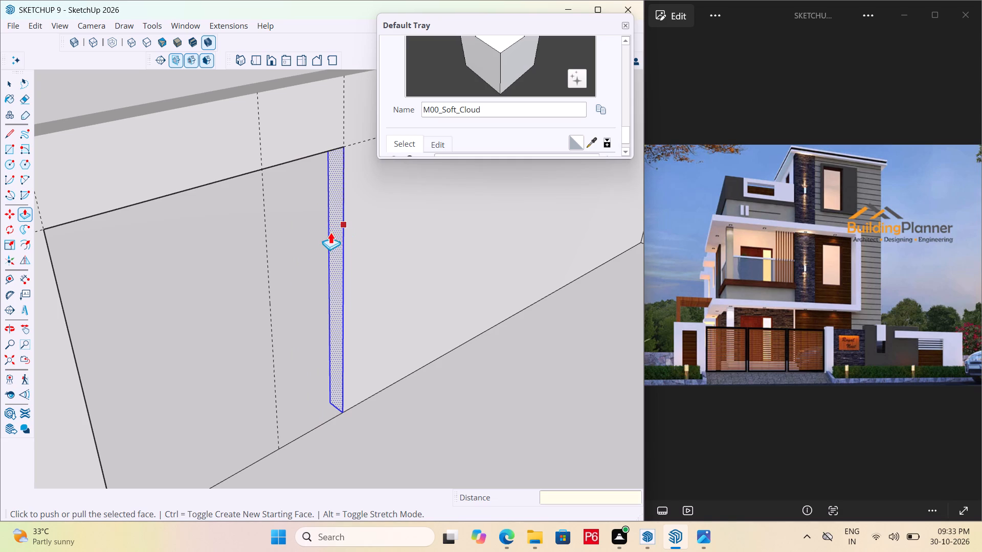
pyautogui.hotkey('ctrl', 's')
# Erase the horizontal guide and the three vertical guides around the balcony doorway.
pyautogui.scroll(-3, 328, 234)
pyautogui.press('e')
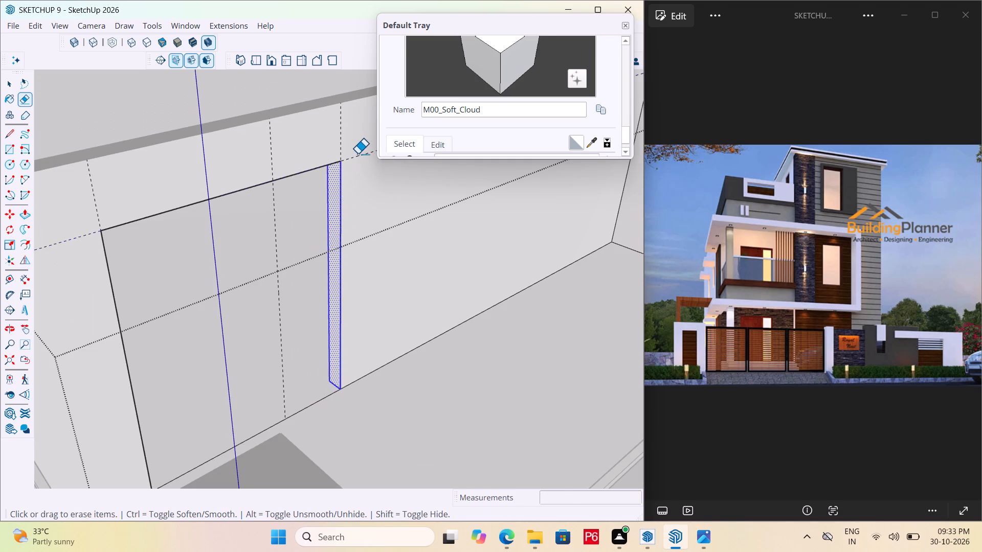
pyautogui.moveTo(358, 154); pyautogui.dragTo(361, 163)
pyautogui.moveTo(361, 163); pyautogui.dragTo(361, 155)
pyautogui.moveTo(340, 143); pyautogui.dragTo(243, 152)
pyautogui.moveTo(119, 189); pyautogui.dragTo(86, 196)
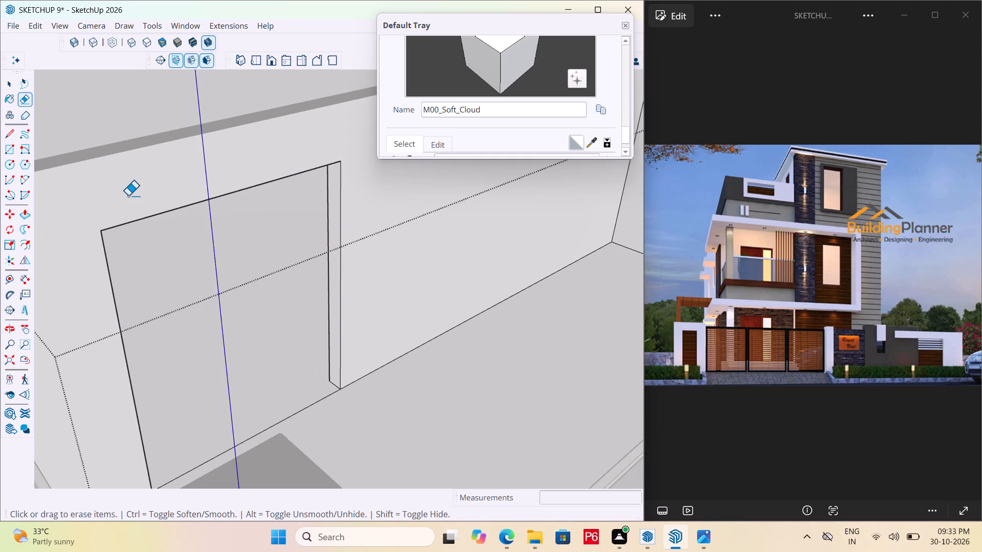
# Examine the doorway, the balcony wall and the rooms behind it from the front of the balcony.
pyautogui.scroll(-5, 130, 197)
pyautogui.scroll(-6, 356, 251)
pyautogui.moveTo(368, 292); pyautogui.dragTo(119, 282, button='middle')
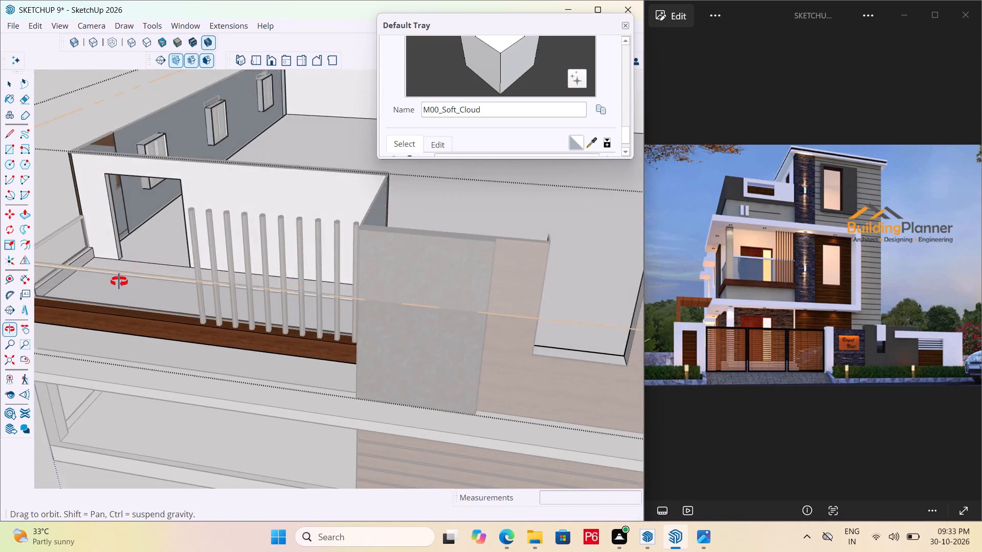
pyautogui.moveTo(119, 282); pyautogui.dragTo(120, 282, button='middle')
pyautogui.scroll(4, 140, 255)
pyautogui.scroll(4, 73, 153)
pyautogui.scroll(-5, 189, 324)
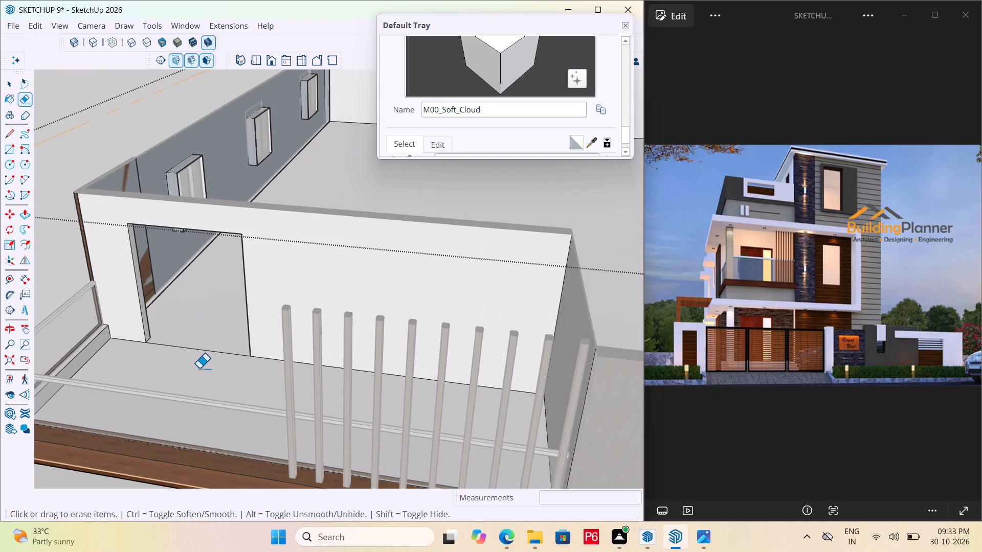
pyautogui.scroll(-1, 153, 362)
pyautogui.moveTo(164, 396); pyautogui.dragTo(189, 425, button='middle')
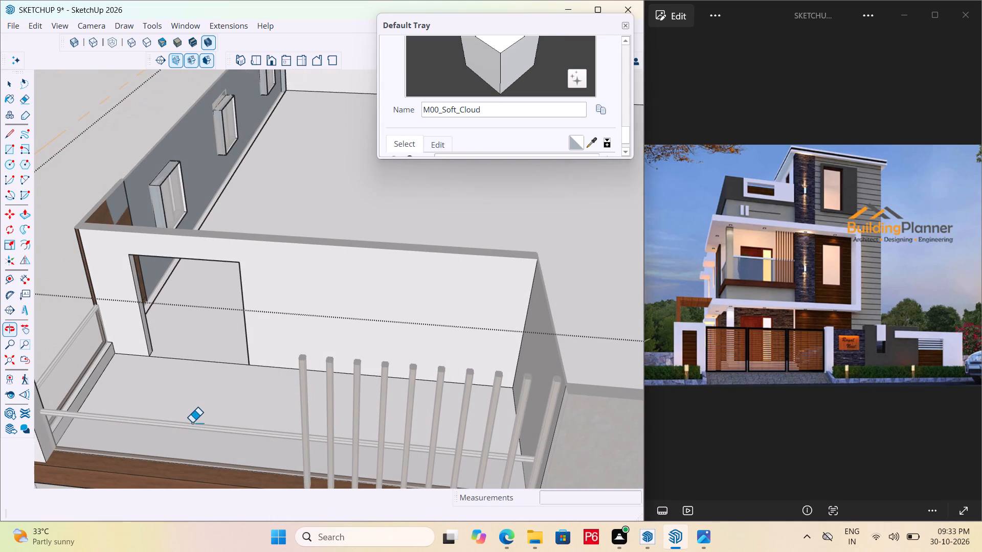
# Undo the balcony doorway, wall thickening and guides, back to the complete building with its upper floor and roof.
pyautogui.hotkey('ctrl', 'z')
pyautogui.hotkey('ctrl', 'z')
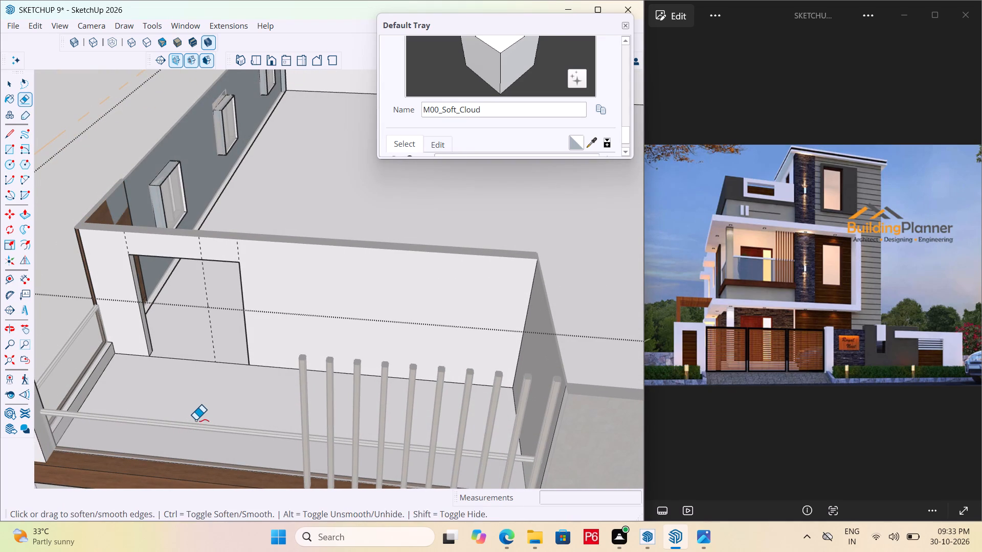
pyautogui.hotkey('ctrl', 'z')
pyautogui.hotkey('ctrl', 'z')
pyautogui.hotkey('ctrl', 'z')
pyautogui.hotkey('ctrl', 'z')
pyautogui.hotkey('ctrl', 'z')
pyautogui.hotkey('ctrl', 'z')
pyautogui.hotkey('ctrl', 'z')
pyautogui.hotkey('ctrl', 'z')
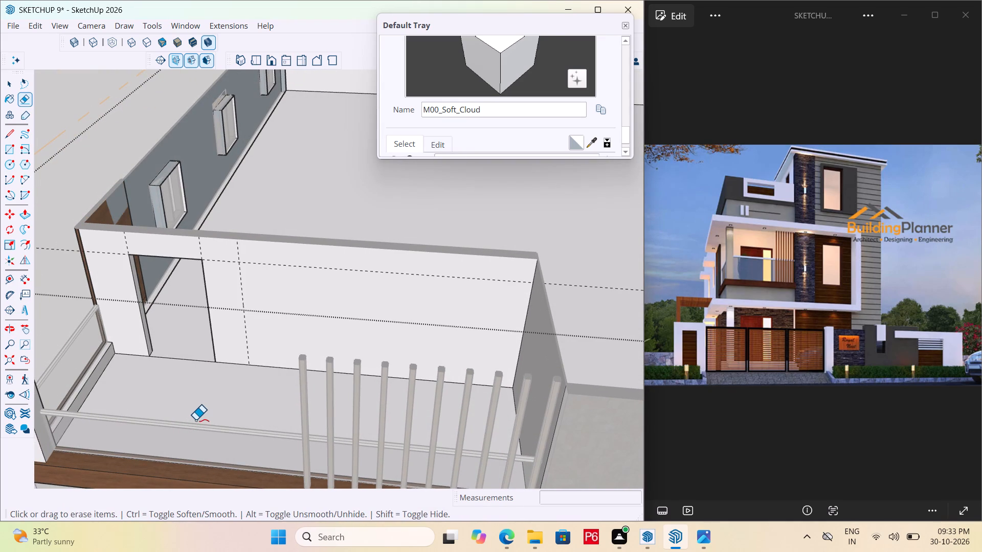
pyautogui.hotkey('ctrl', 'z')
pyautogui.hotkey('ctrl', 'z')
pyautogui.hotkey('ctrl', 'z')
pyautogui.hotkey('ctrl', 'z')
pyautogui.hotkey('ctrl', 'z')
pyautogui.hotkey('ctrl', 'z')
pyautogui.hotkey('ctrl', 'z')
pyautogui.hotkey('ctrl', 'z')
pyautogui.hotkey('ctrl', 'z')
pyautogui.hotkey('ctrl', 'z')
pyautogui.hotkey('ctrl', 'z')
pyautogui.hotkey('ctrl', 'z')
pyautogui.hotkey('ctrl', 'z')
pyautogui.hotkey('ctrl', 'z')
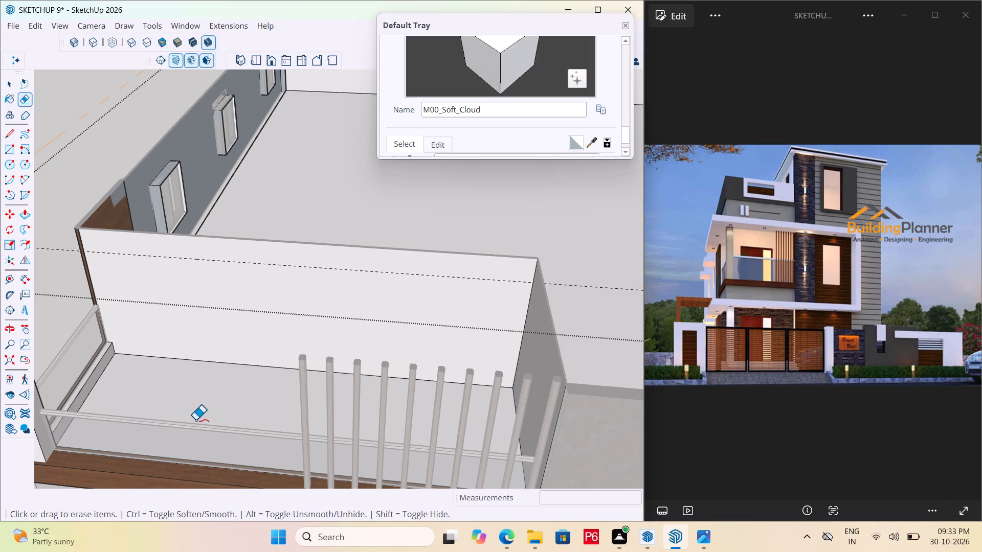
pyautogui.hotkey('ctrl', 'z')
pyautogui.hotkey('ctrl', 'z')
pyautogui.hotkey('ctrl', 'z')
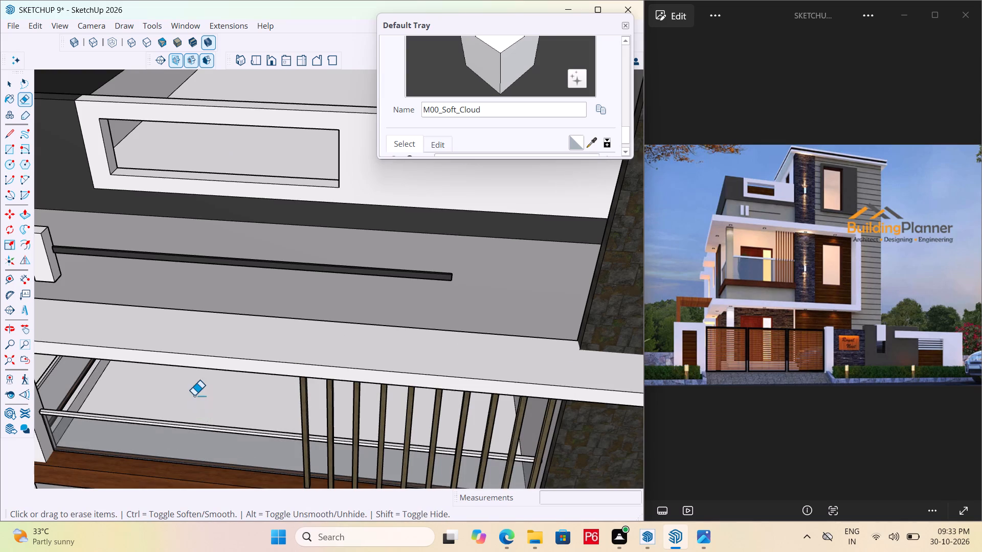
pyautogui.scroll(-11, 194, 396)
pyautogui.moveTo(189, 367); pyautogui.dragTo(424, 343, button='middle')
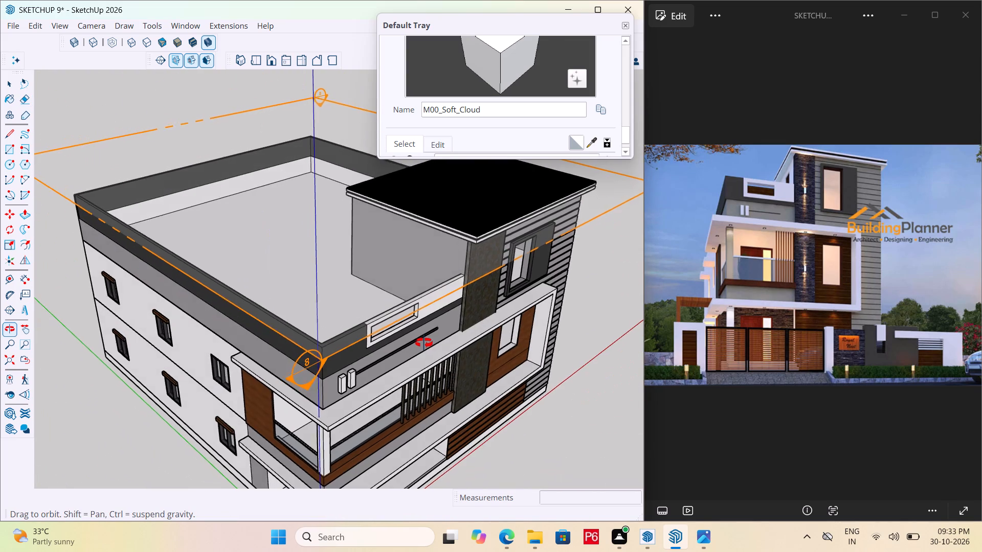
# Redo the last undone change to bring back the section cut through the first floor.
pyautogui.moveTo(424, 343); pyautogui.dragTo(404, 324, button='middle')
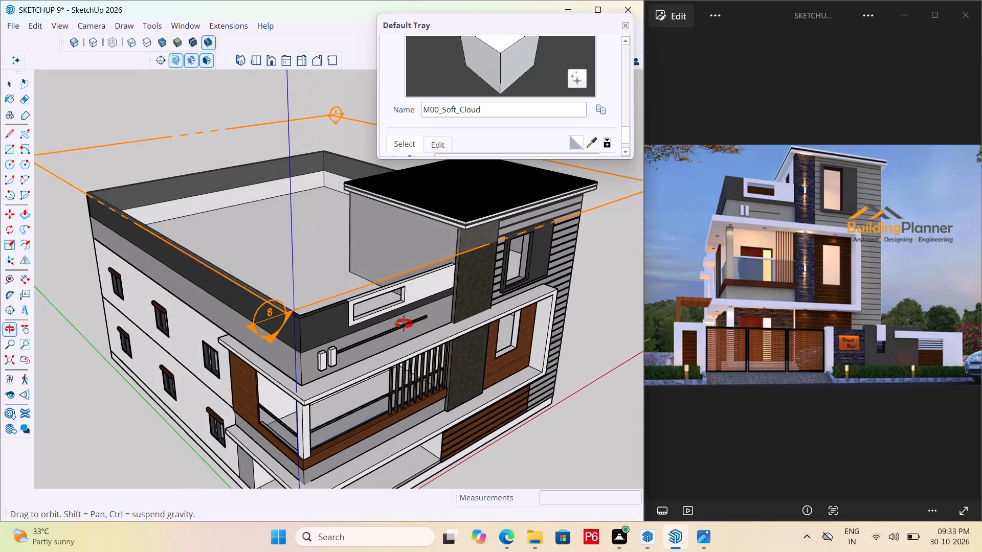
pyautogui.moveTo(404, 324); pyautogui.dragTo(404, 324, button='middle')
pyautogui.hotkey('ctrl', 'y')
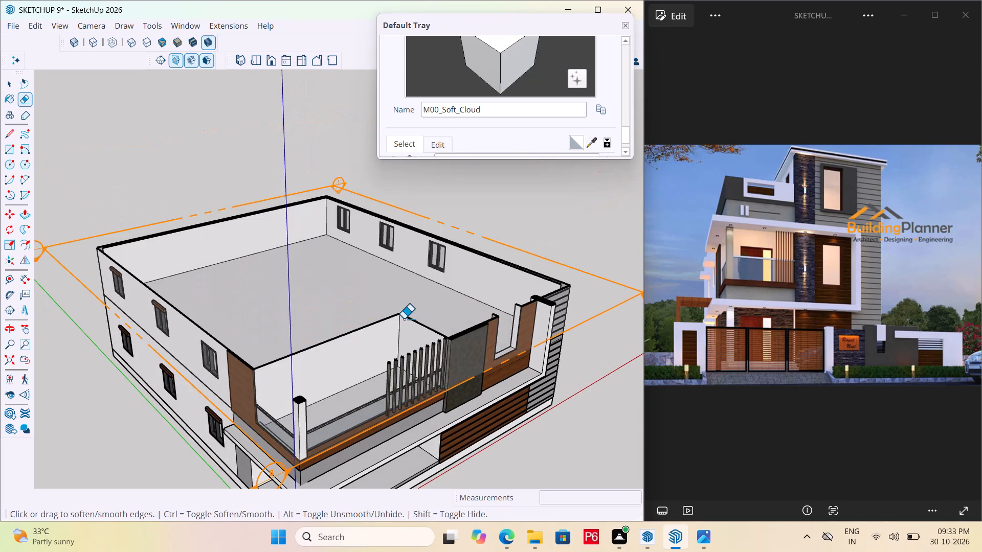
# Examine the walls, windows and balcony recess of the cut first floor from the front, rear and inside.
pyautogui.moveTo(389, 295); pyautogui.dragTo(77, 359, button='middle')
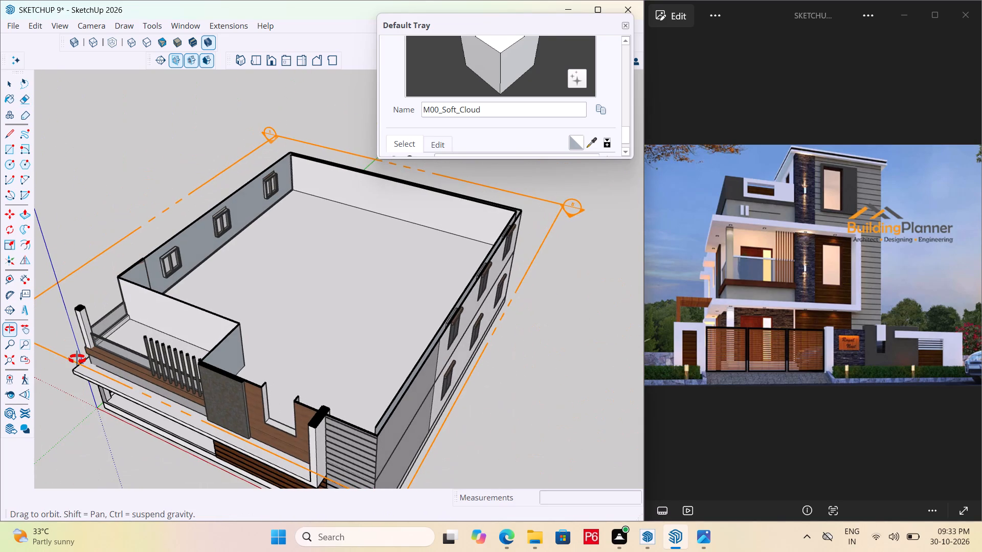
pyautogui.moveTo(77, 359); pyautogui.dragTo(149, 383, button='middle')
pyautogui.scroll(15, 241, 126)
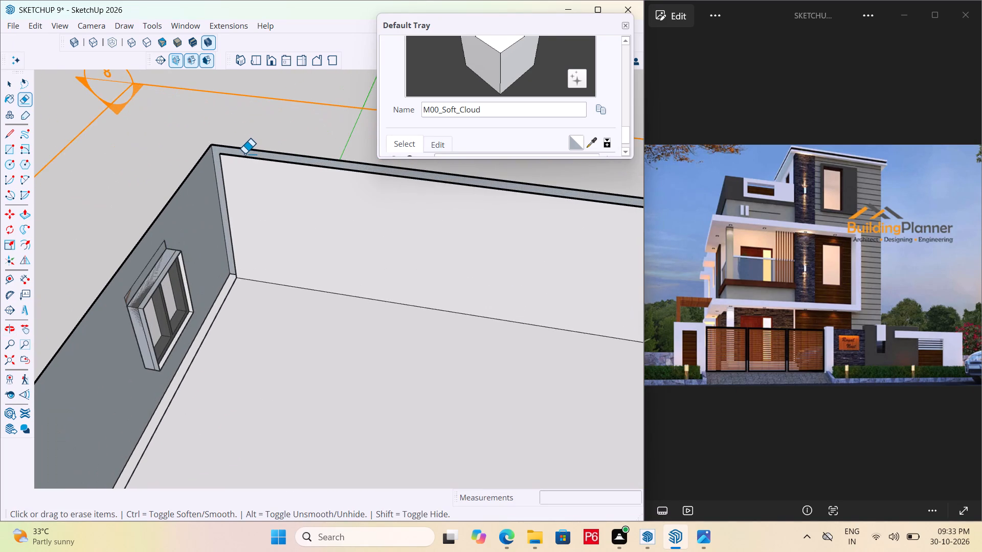
pyautogui.scroll(-1, 244, 154)
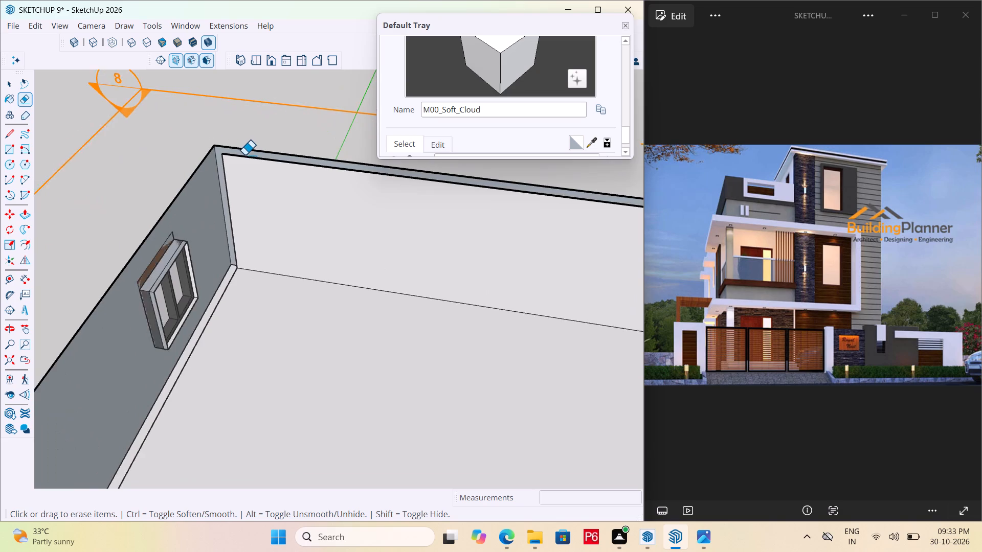
pyautogui.scroll(-5, 244, 155)
pyautogui.scroll(-6, 288, 199)
pyautogui.scroll(-1, 346, 262)
pyautogui.moveTo(315, 279); pyautogui.dragTo(70, 304, button='middle')
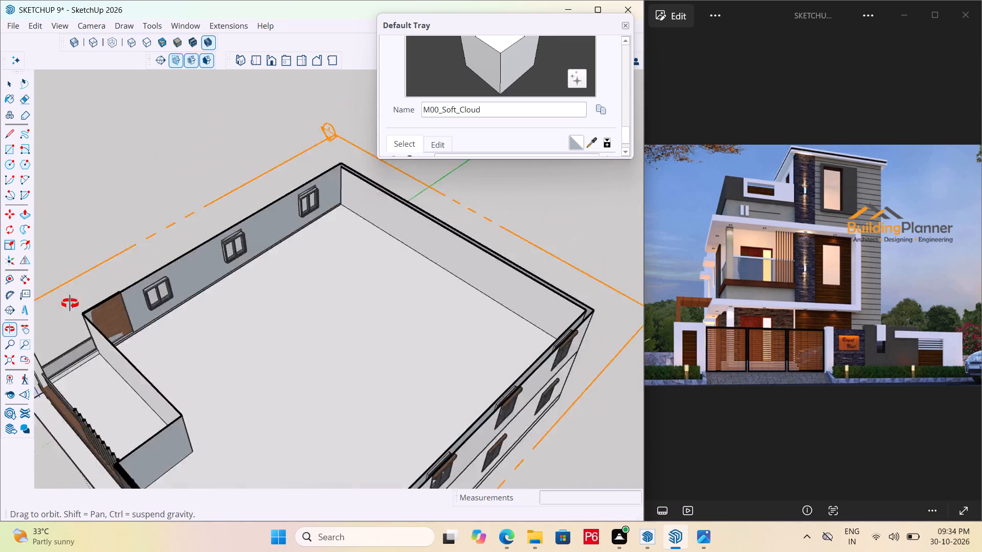
pyautogui.moveTo(70, 304); pyautogui.dragTo(0, 302, button='middle')
pyautogui.moveTo(415, 219); pyautogui.dragTo(0, 223, button='middle')
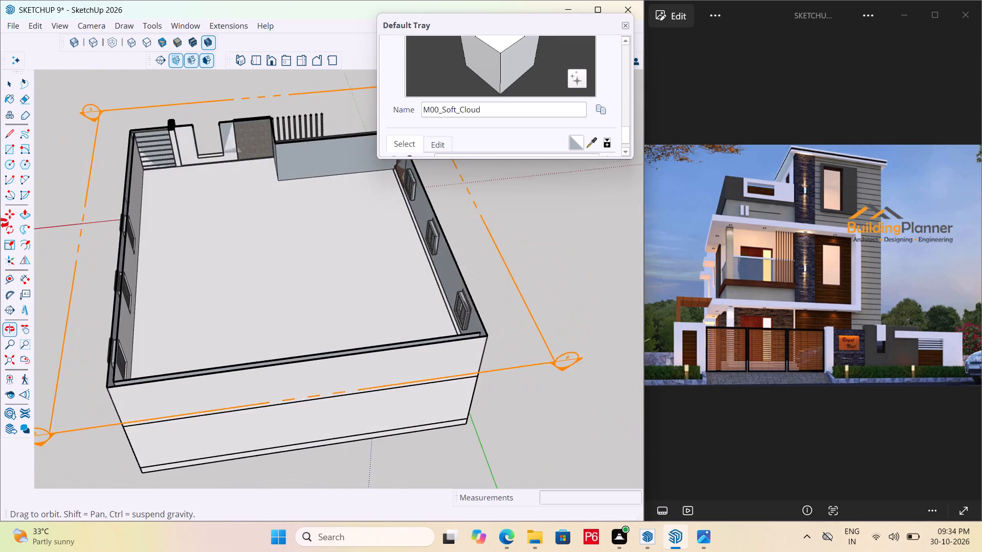
pyautogui.moveTo(0, 223); pyautogui.dragTo(157, 239, button='middle')
pyautogui.moveTo(206, 217); pyautogui.dragTo(473, 200, button='middle')
pyautogui.scroll(6, 158, 371)
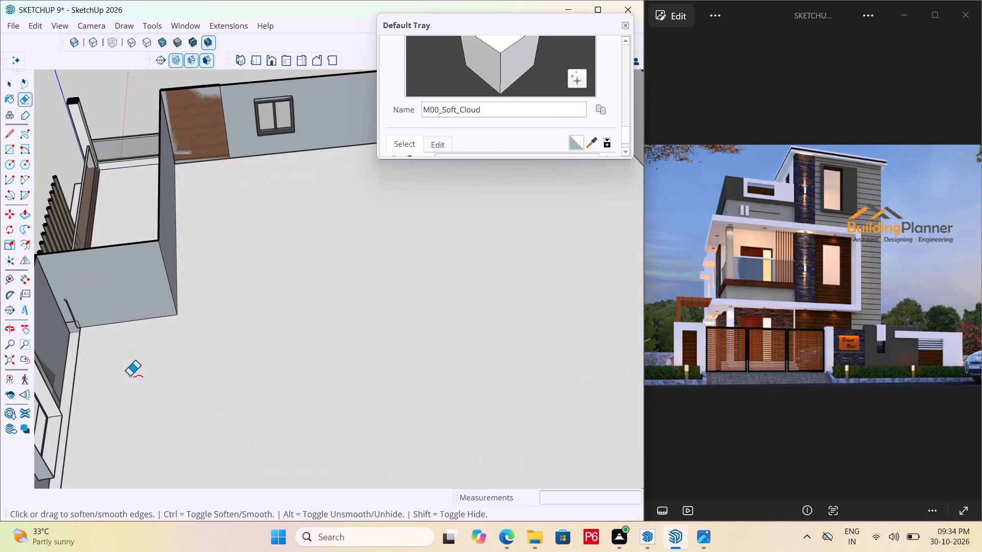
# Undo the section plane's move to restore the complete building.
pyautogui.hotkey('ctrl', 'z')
# Move the section plane down about 16' 9" to cut through the first-floor walls, and fine-tune its height.
pyautogui.scroll(-8, 267, 307)
pyautogui.scroll(-7, 334, 323)
pyautogui.scroll(-6, 305, 359)
pyautogui.moveTo(266, 386); pyautogui.dragTo(871, 311, button='middle')
pyautogui.scroll(5, 609, 320)
pyautogui.press('m')
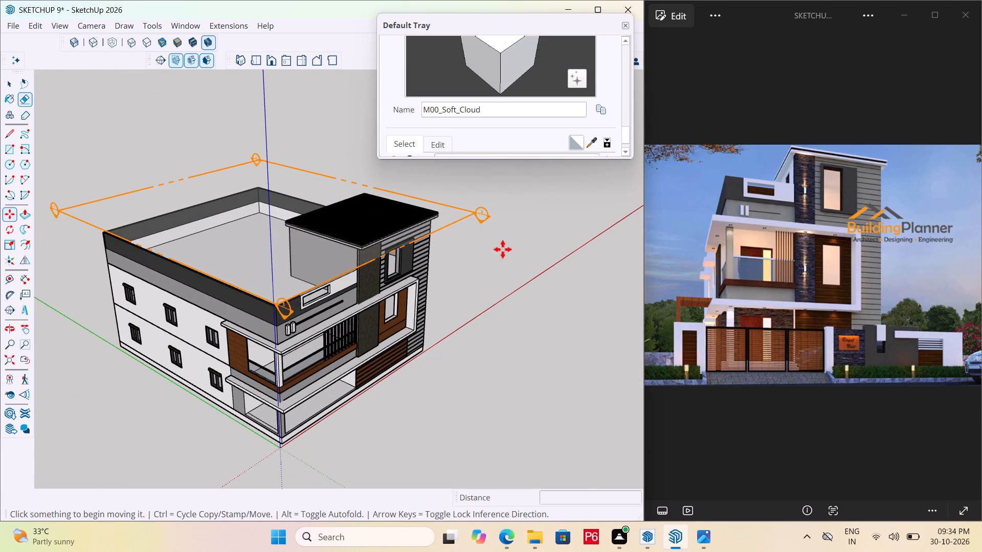
pyautogui.click(484, 218)
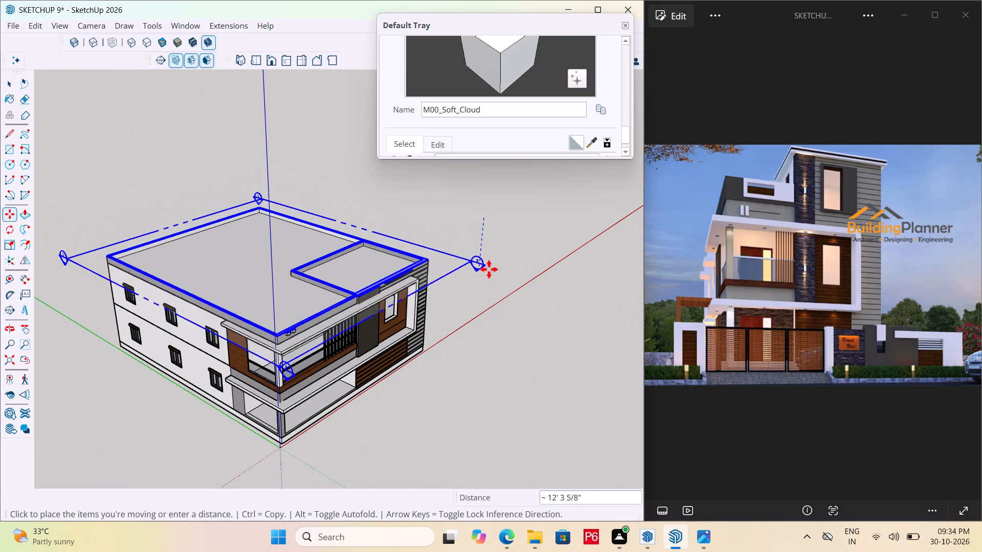
pyautogui.doubleClick(488, 286)
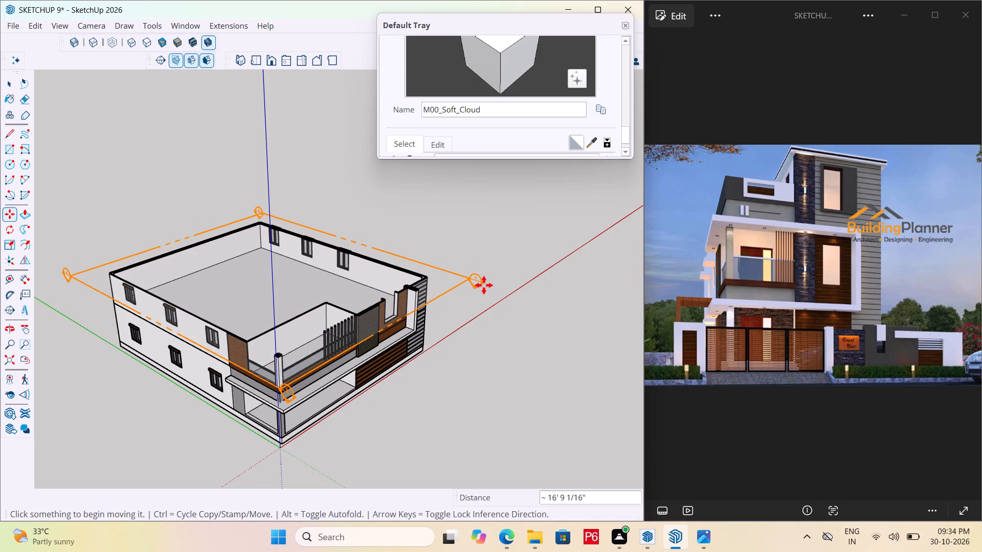
pyautogui.doubleClick(484, 285)
pyautogui.doubleClick(479, 281)
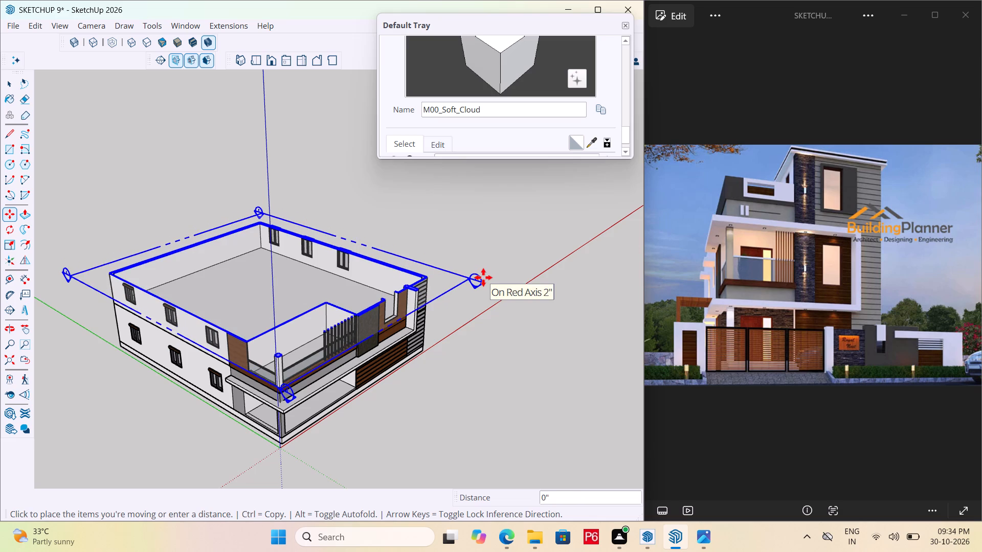
pyautogui.scroll(5, 483, 277)
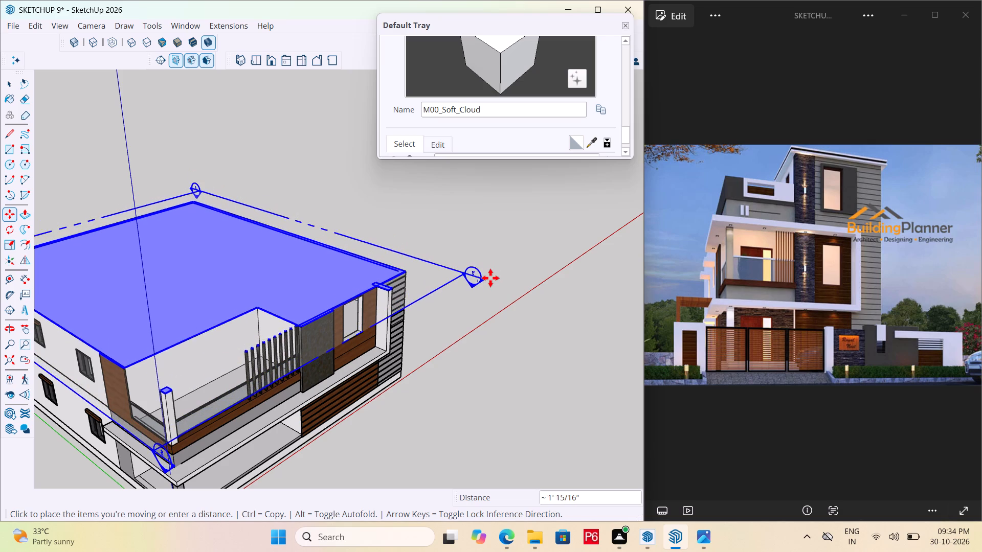
pyautogui.click(490, 280)
# Open the first-floor wall group for editing at the windowed side wall beside the balcony.
pyautogui.moveTo(352, 317); pyautogui.dragTo(787, 291, button='middle')
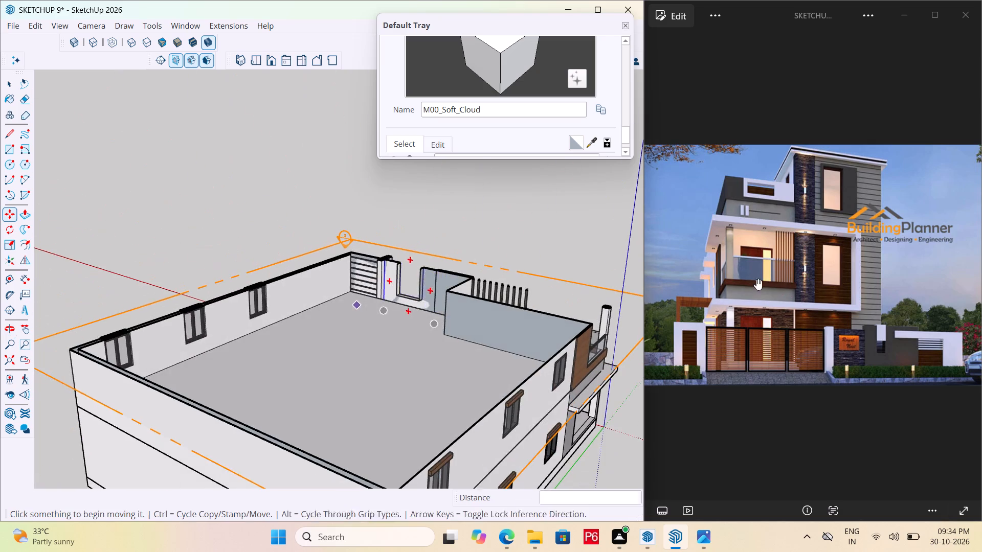
pyautogui.scroll(-6, 212, 301)
pyautogui.moveTo(286, 334); pyautogui.dragTo(483, 379, button='middle')
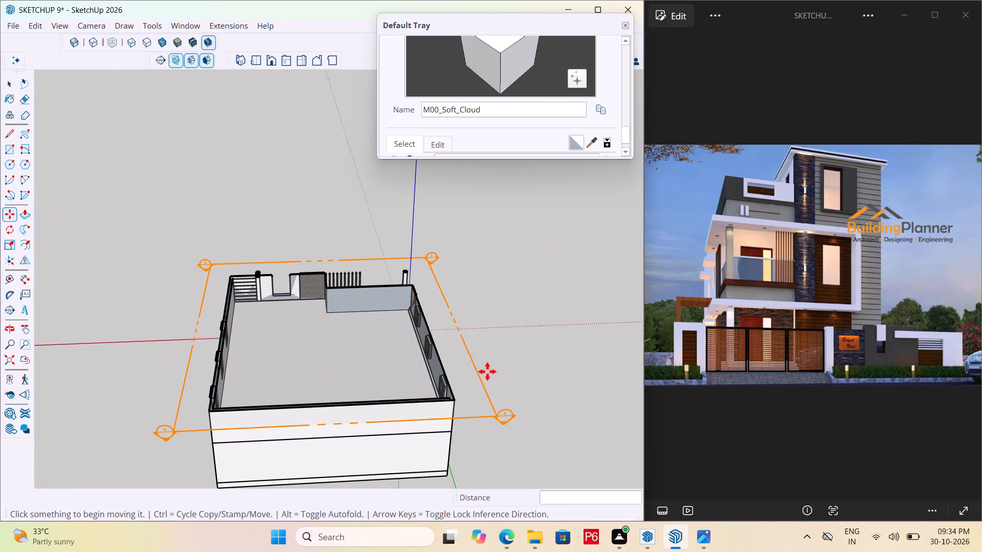
pyautogui.scroll(6, 372, 343)
pyautogui.scroll(-7, 285, 287)
pyautogui.scroll(1, 272, 299)
pyautogui.moveTo(273, 300); pyautogui.dragTo(323, 316, button='middle')
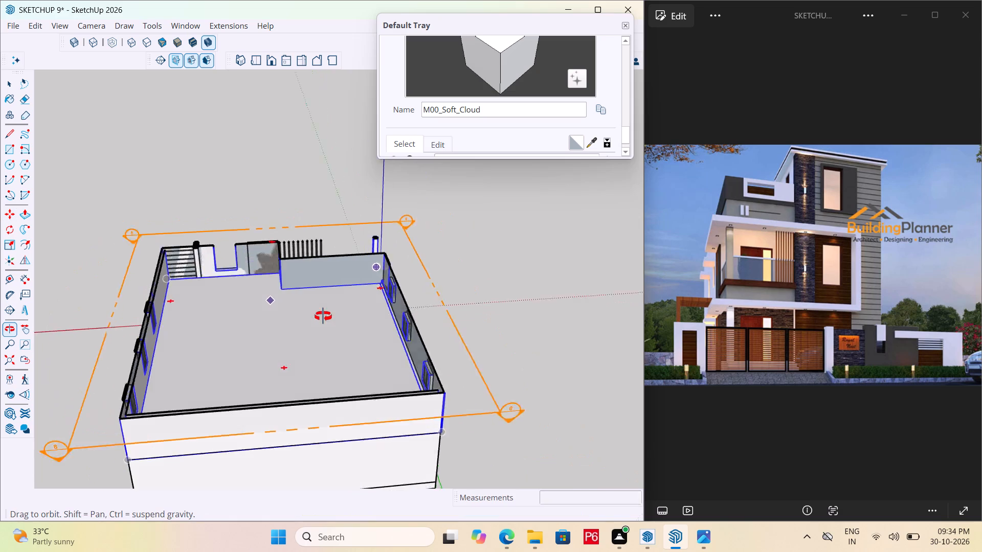
pyautogui.moveTo(323, 316); pyautogui.dragTo(443, 373, button='middle')
pyautogui.scroll(11, 358, 251)
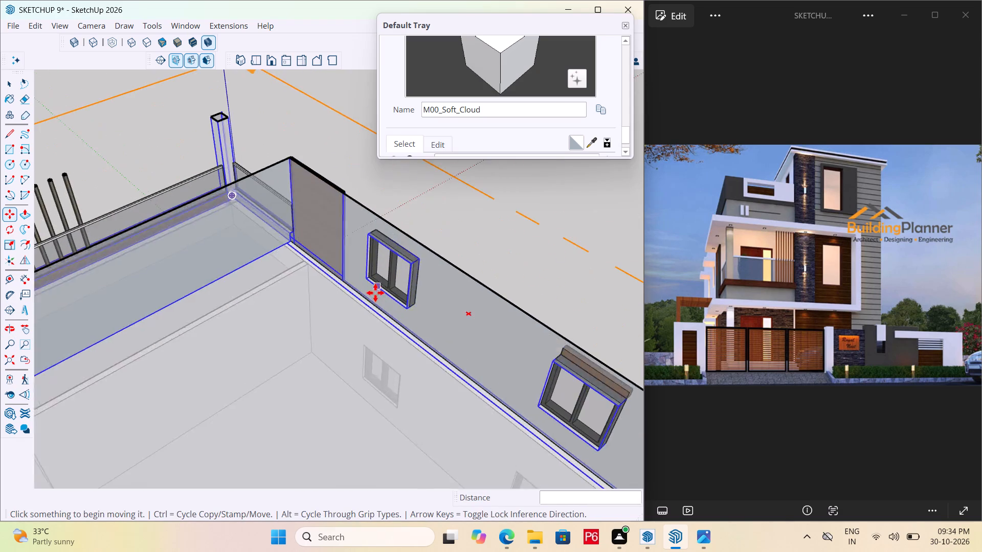
pyautogui.scroll(4, 377, 318)
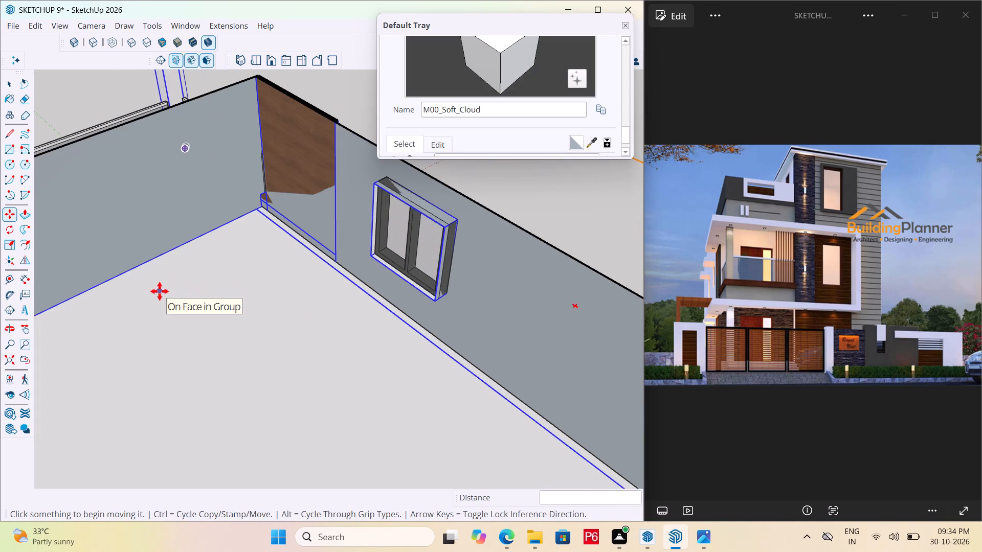
pyautogui.scroll(-7, 160, 291)
pyautogui.press('space')
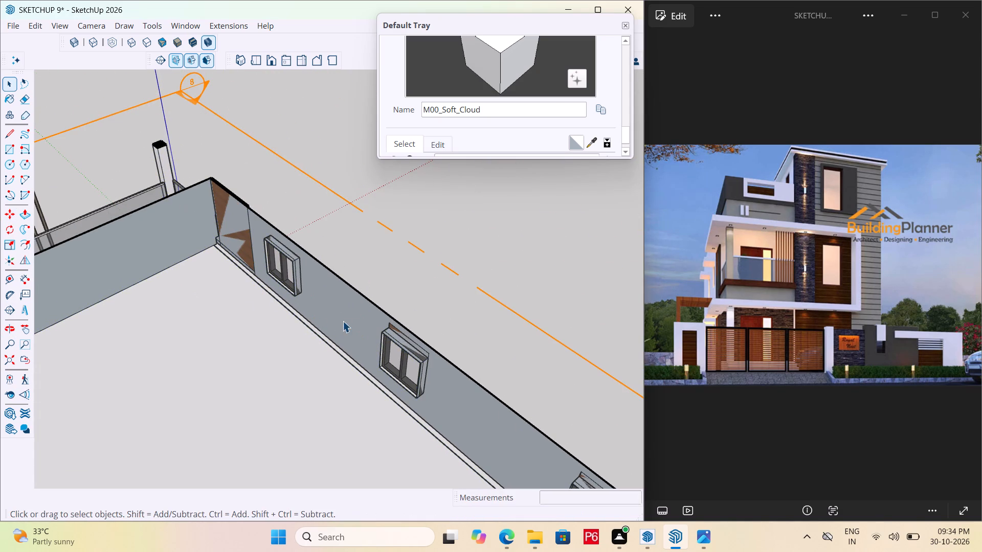
pyautogui.click(343, 321)
pyautogui.doubleClick(329, 301)
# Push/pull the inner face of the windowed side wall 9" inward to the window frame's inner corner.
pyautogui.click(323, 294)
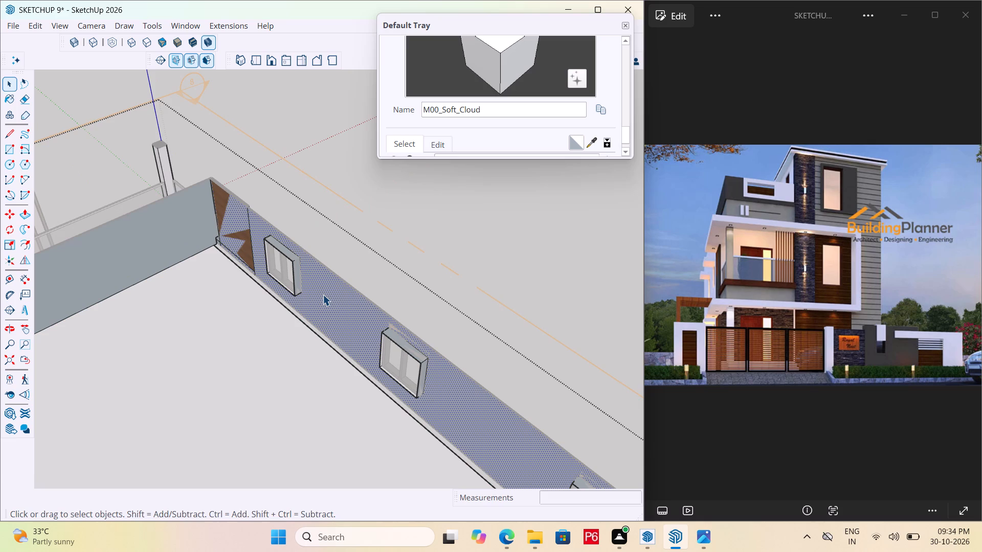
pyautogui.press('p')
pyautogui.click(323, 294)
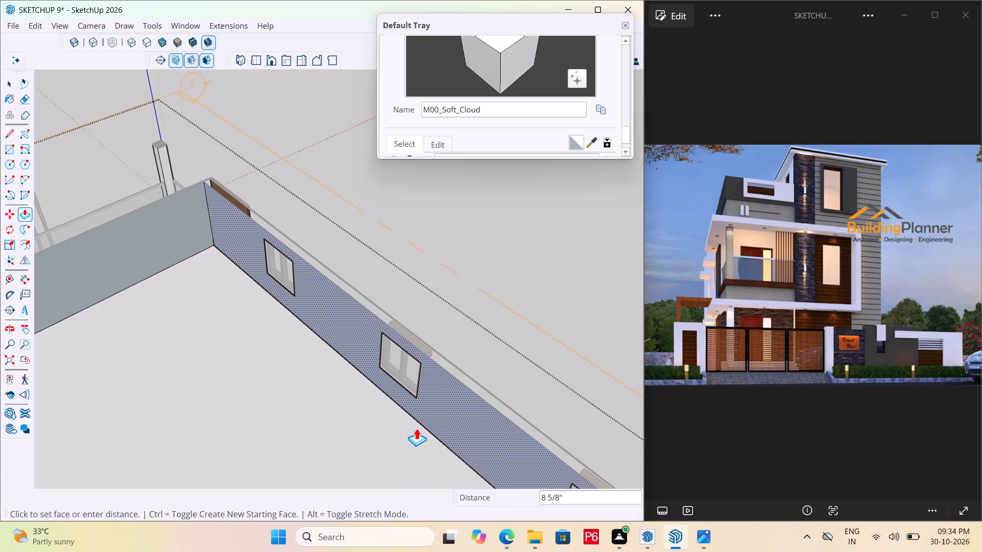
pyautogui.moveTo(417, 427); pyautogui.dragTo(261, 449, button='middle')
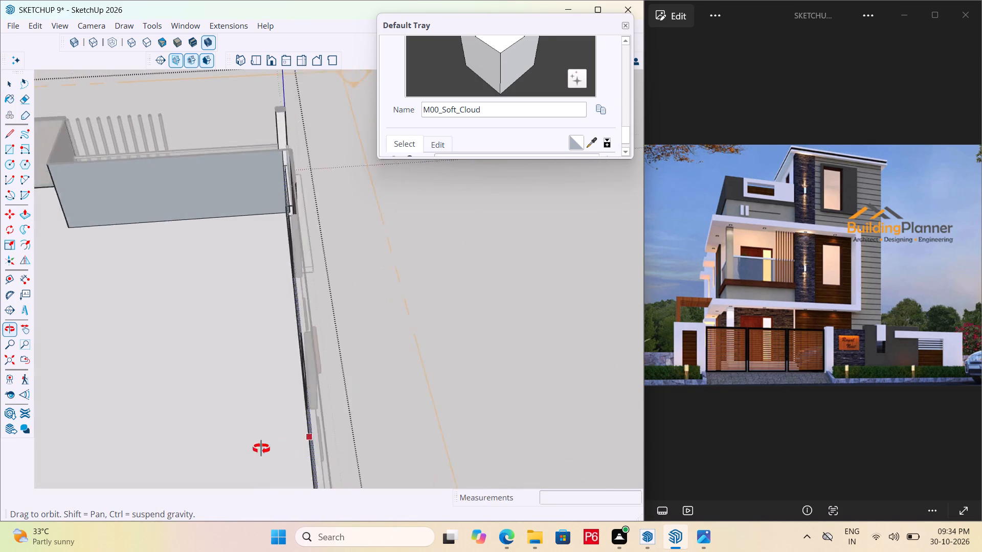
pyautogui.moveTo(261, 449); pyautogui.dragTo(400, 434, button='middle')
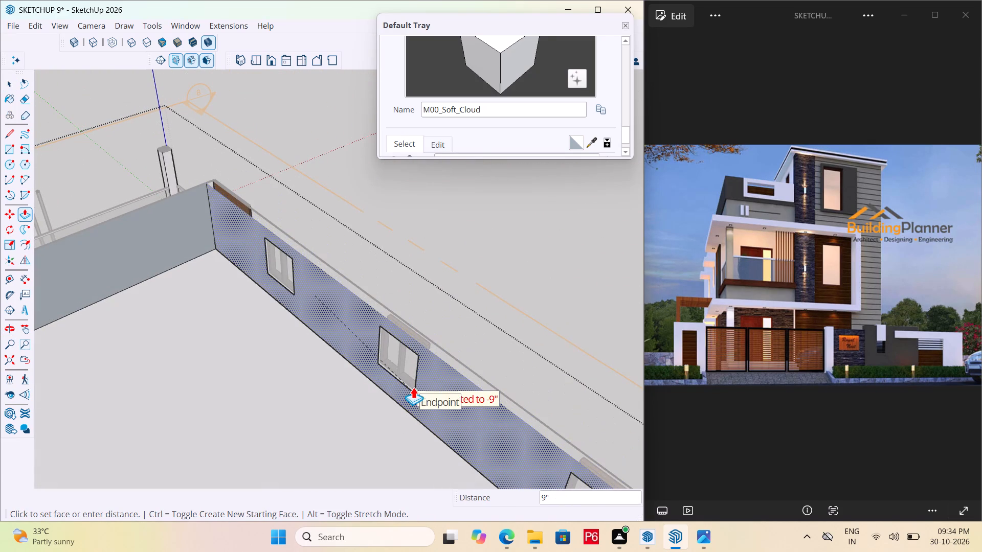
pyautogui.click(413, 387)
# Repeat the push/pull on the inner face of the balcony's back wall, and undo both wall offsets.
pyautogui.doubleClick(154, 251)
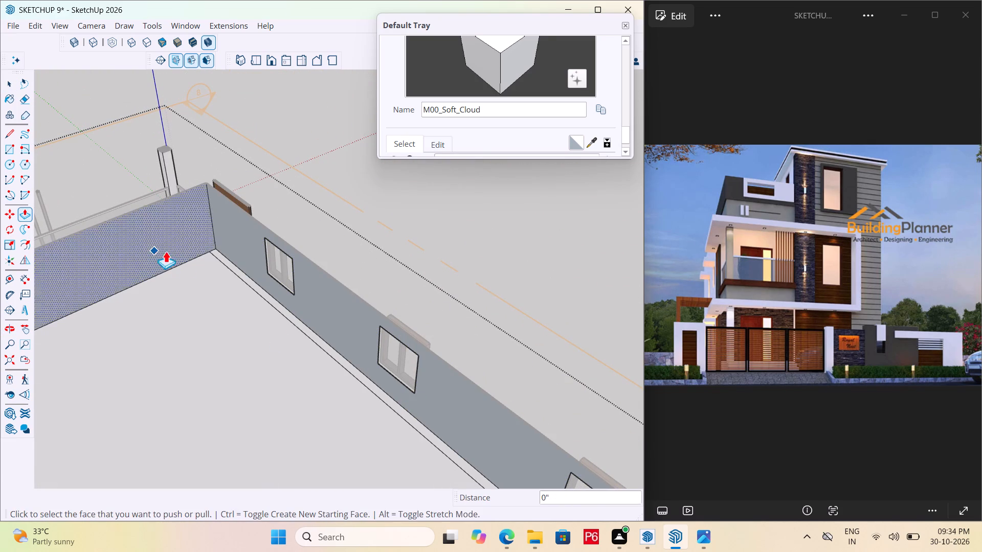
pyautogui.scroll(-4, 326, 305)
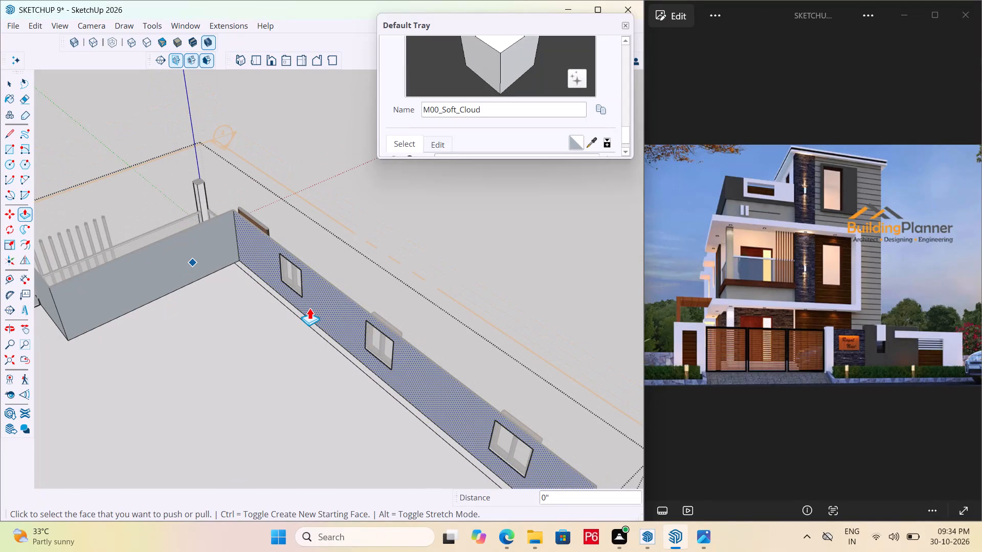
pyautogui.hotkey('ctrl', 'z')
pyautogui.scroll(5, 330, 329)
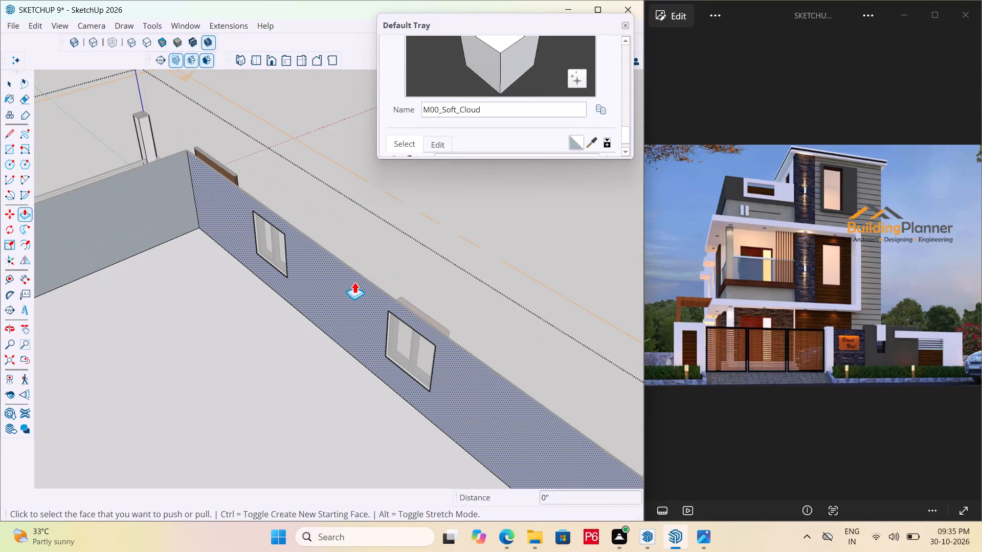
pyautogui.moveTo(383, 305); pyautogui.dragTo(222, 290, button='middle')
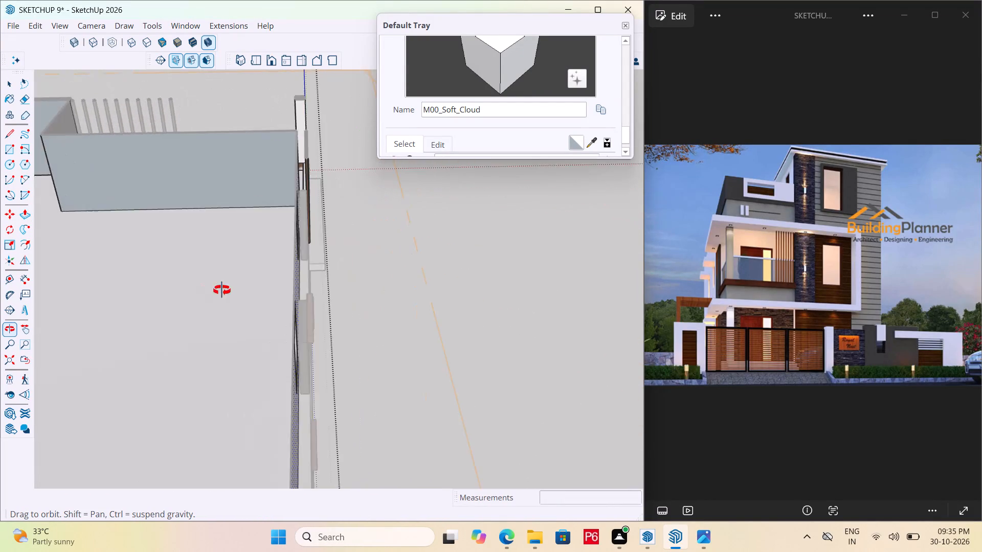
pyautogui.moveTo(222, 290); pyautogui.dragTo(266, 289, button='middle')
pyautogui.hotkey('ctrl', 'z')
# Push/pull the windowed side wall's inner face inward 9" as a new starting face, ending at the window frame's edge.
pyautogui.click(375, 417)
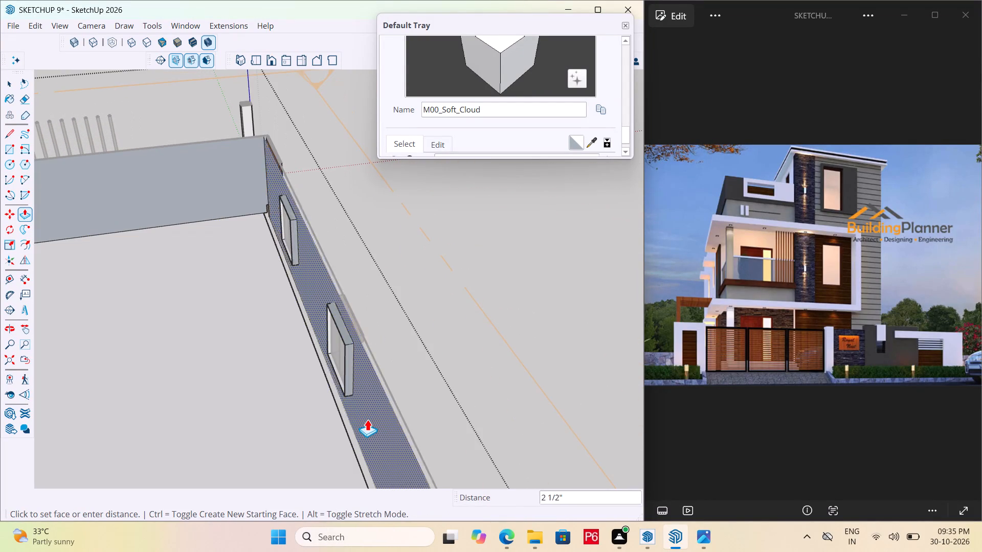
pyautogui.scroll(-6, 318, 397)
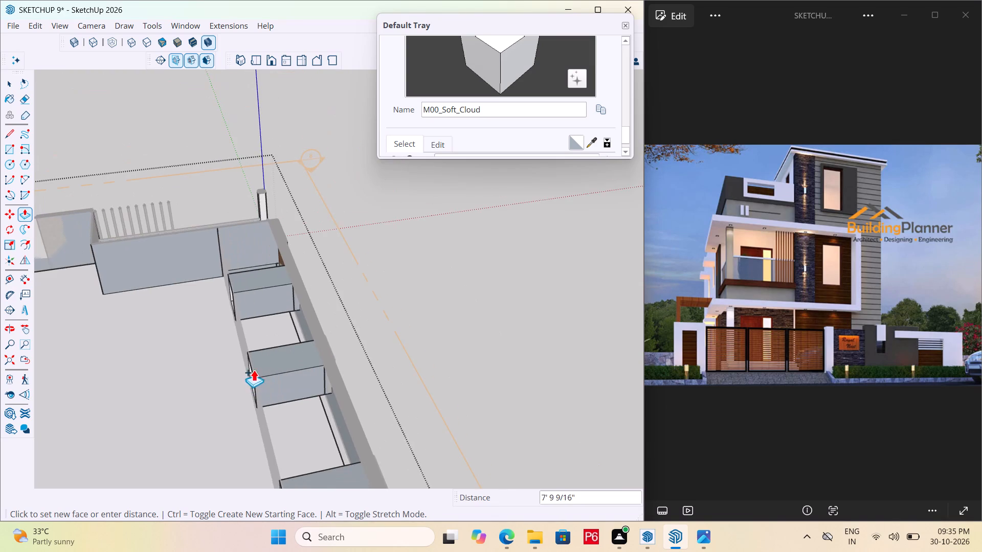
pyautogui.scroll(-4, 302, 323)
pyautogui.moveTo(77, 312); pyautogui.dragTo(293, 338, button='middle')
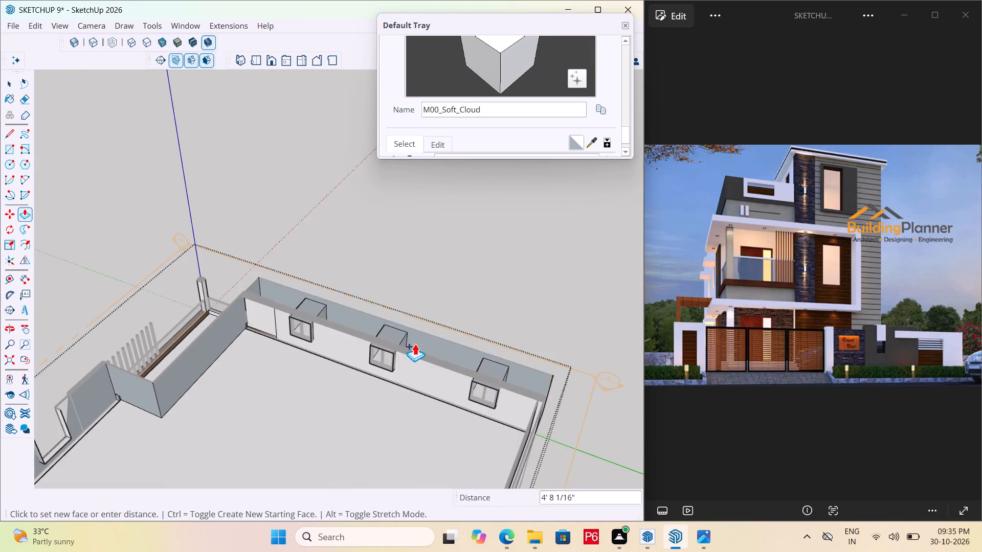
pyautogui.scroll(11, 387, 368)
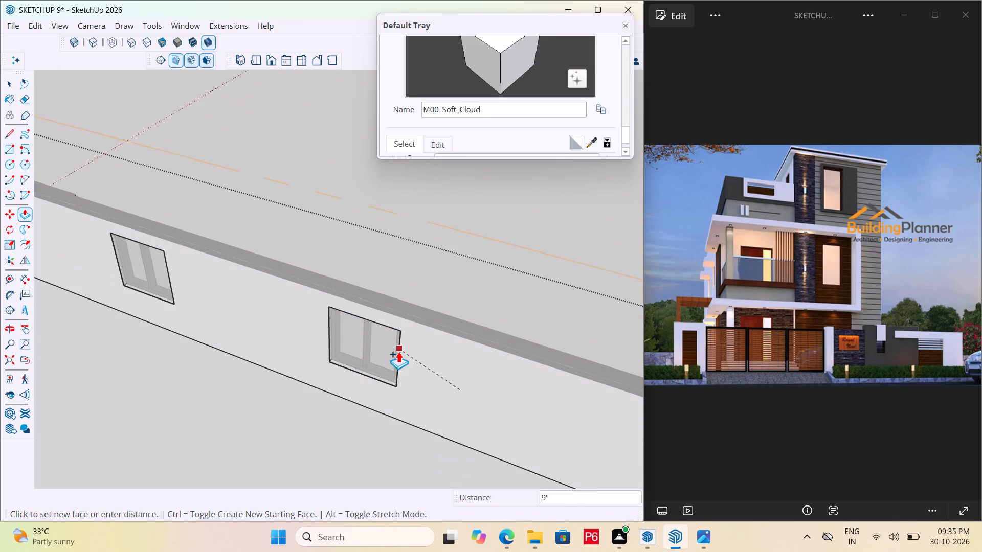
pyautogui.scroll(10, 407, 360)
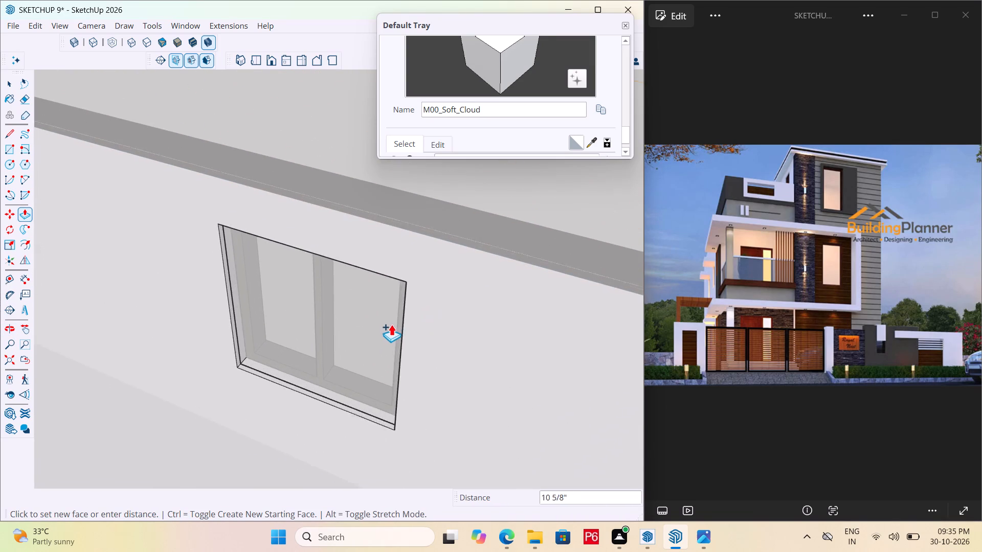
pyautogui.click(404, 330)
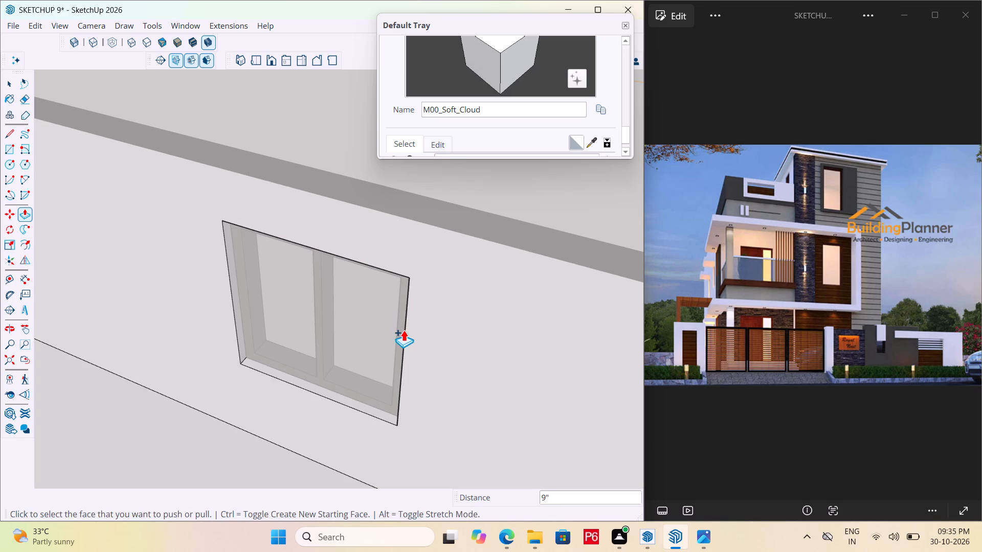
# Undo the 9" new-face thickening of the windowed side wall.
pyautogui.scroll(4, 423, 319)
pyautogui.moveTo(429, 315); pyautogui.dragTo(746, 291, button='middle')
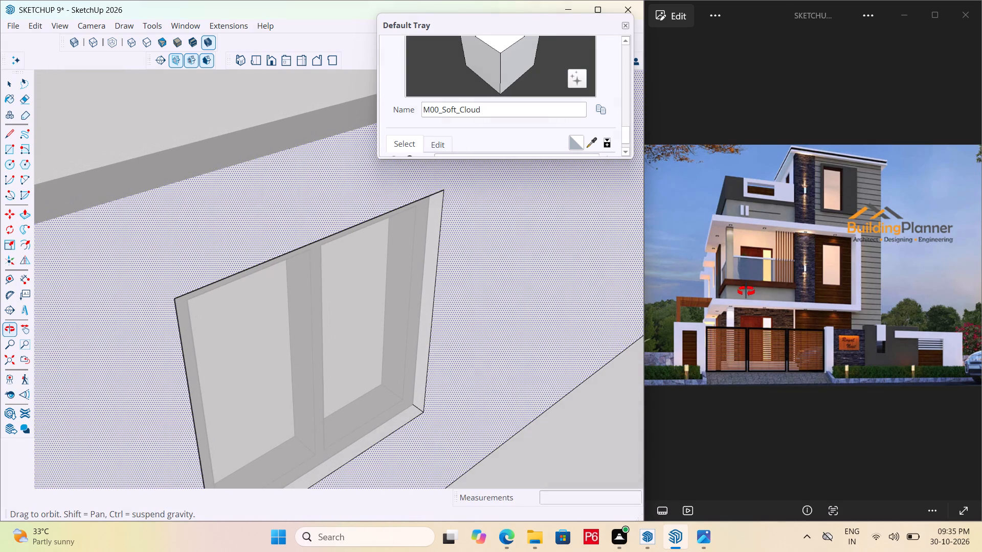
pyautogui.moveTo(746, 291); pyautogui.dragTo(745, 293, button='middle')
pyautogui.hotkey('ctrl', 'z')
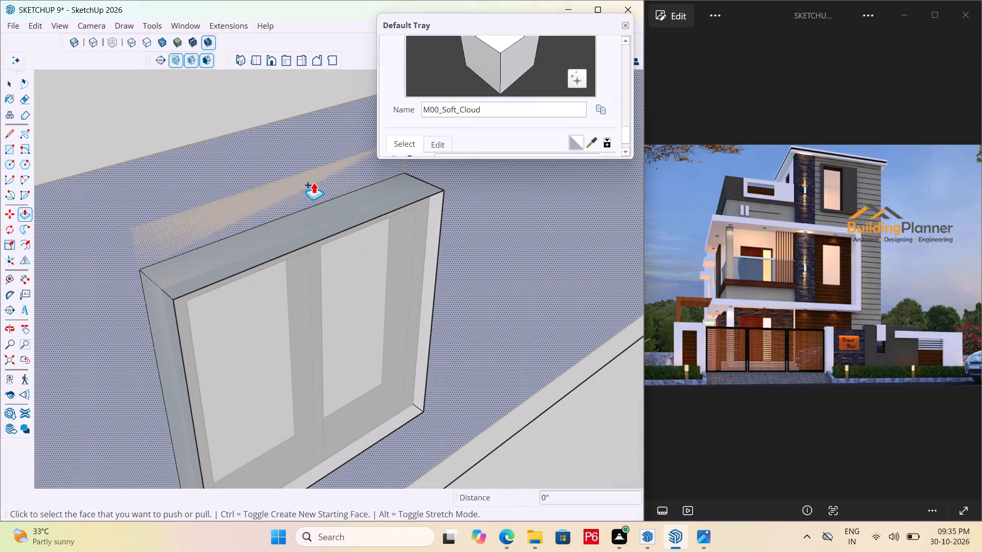
# Push/pull the windowed side wall's inner face inward 9", ending at the window frame's edge.
pyautogui.click(314, 177)
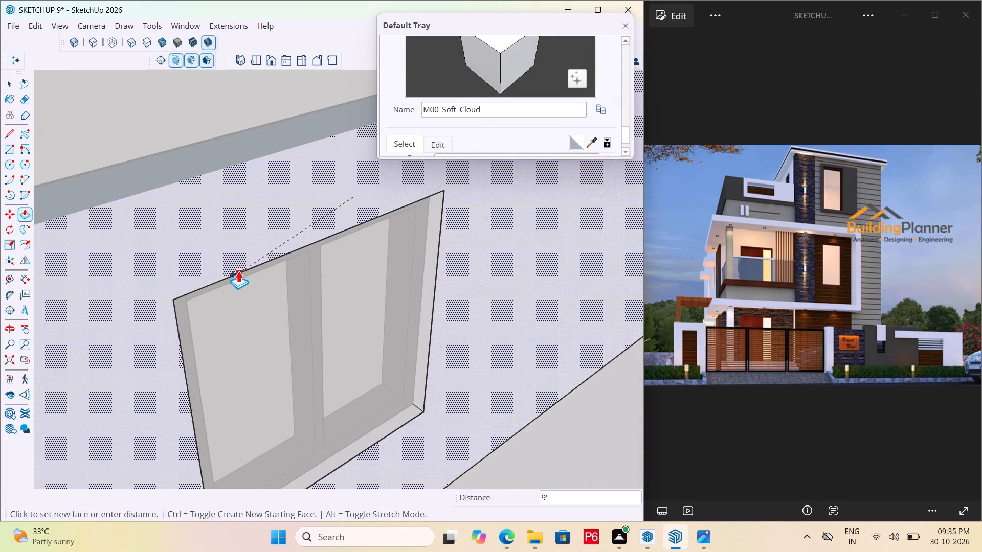
pyautogui.click(237, 271)
pyautogui.scroll(-7, 469, 256)
pyautogui.scroll(-6, 369, 219)
pyautogui.scroll(-7, 451, 233)
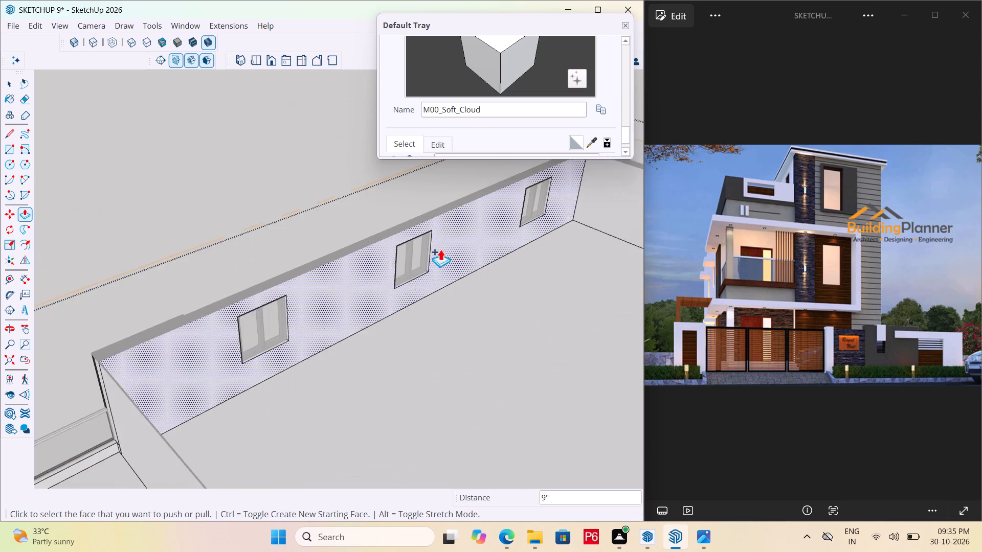
# Repeat the 9" push/pull on the inner face of the balcony's back wall.
pyautogui.moveTo(457, 341); pyautogui.dragTo(0, 359, button='middle')
pyautogui.moveTo(530, 341); pyautogui.dragTo(174, 337, button='middle')
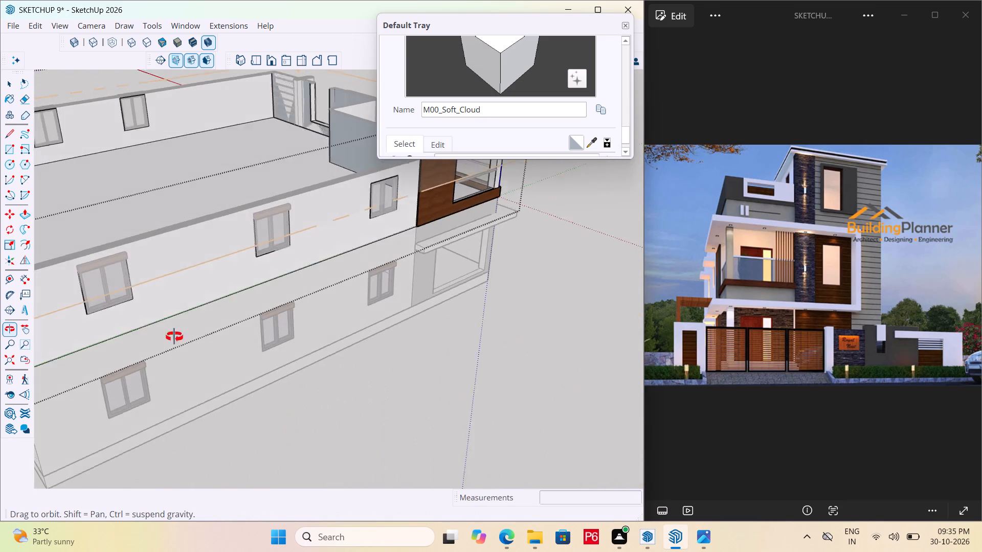
pyautogui.moveTo(174, 337); pyautogui.dragTo(437, 397, button='middle')
pyautogui.scroll(2, 386, 144)
pyautogui.scroll(-3, 649, 349)
pyautogui.scroll(-7, 406, 338)
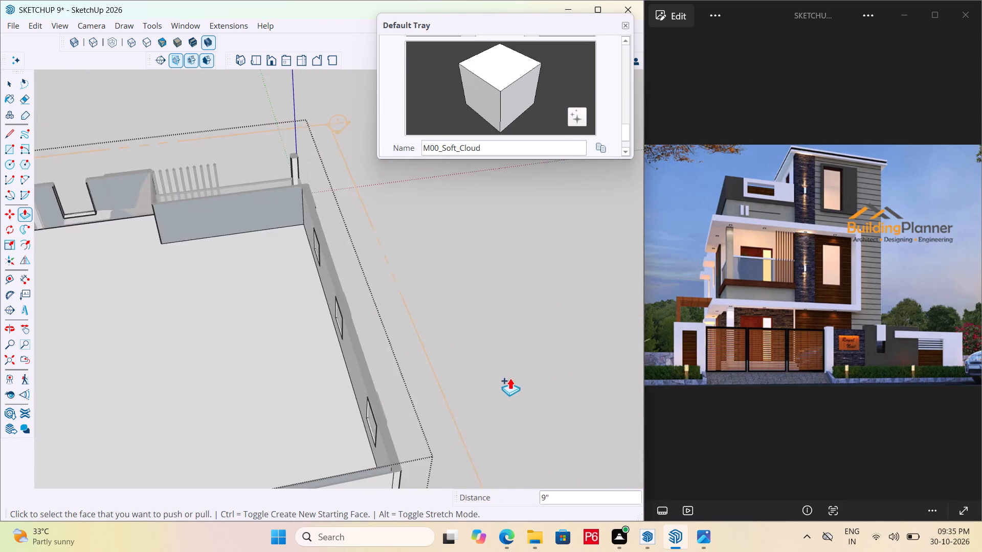
pyautogui.scroll(6, 188, 255)
pyautogui.doubleClick(215, 225)
# Repeat the 9" push/pull on the inner face of the short return wall beside the balcony.
pyautogui.scroll(-2, 443, 355)
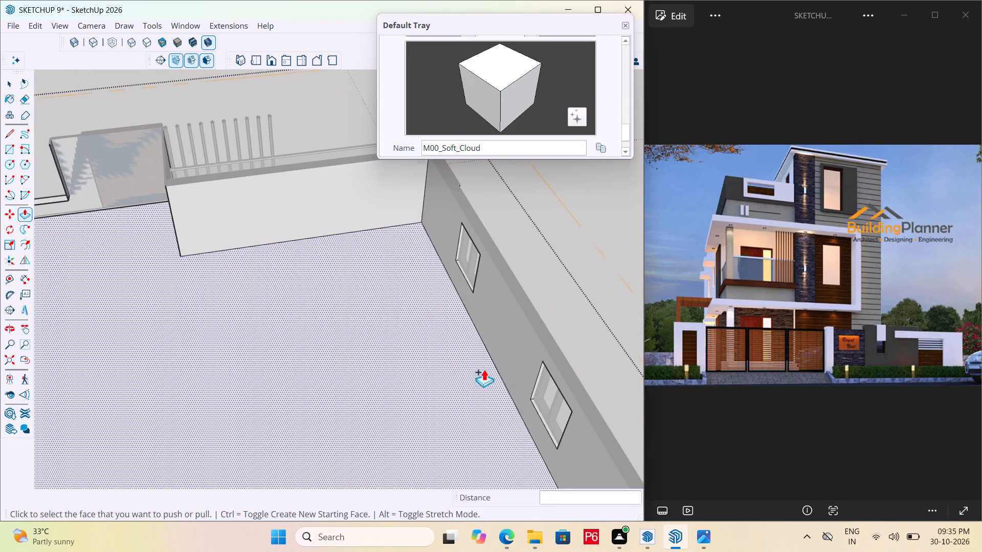
pyautogui.scroll(-5, 484, 369)
pyautogui.scroll(6, 175, 272)
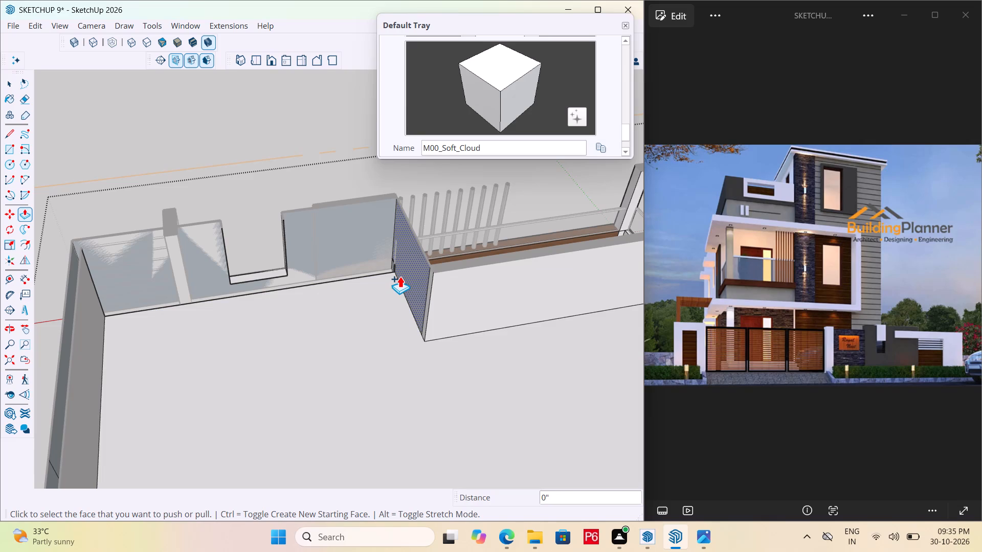
pyautogui.doubleClick(400, 276)
# Fill the notch at the balcony wall corner by pushing/pulling the back wall's narrow end face 9" to the return wall's face.
pyautogui.scroll(6, 425, 303)
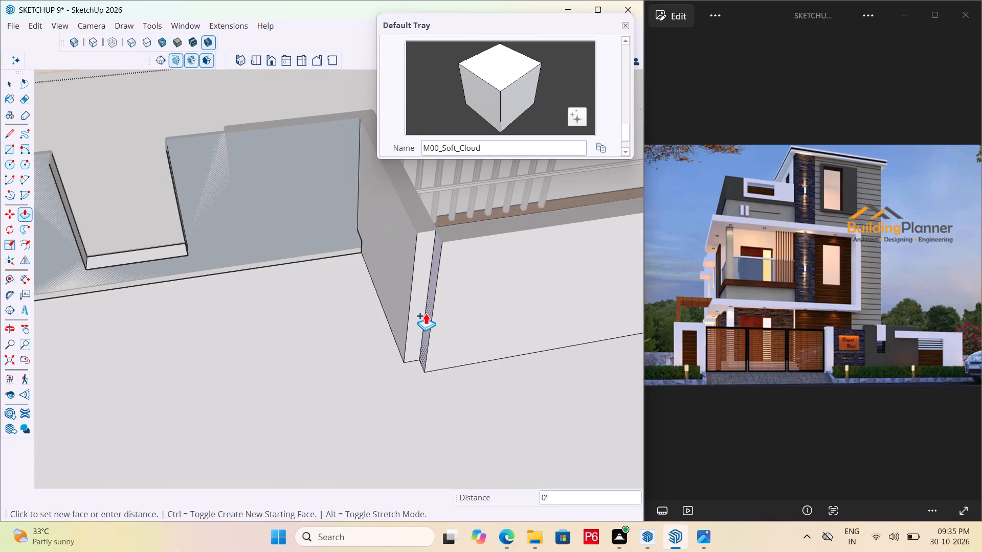
pyautogui.doubleClick(426, 313)
pyautogui.hotkey('ctrl', 'z')
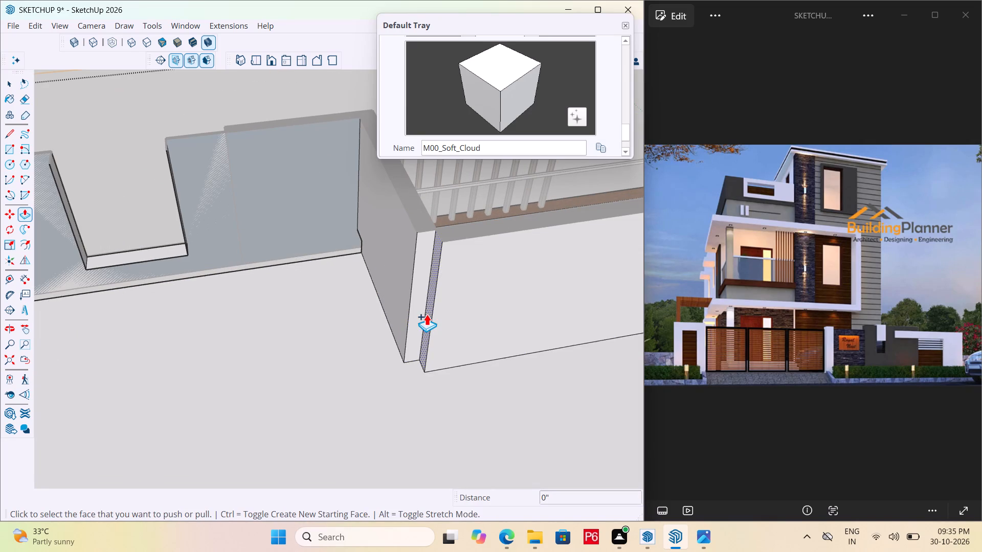
pyautogui.click(426, 314)
pyautogui.click(404, 286)
# Push/pull the inner face of the front wall with the window opening inward 1', ending at the ledge's edge at floor level.
pyautogui.scroll(-4, 519, 312)
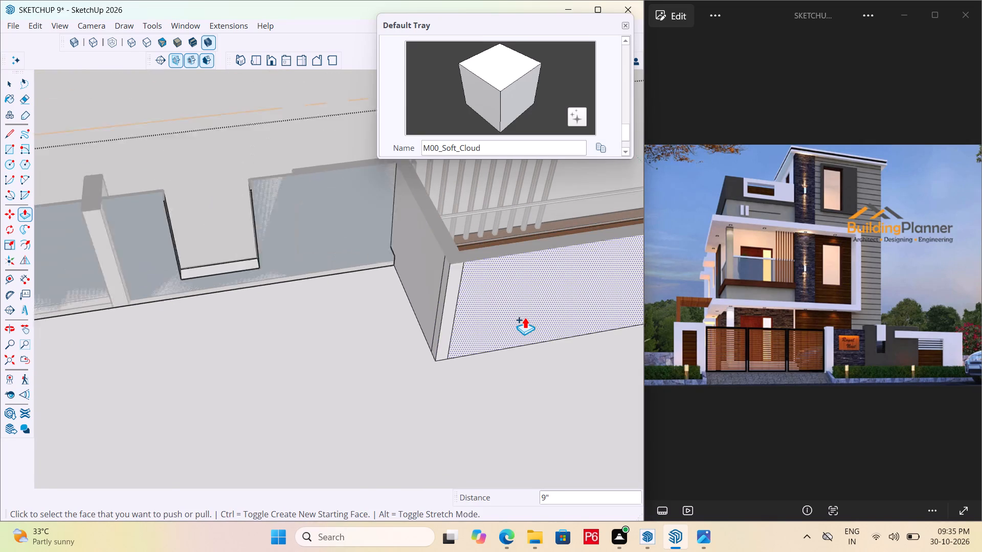
pyautogui.scroll(-1, 525, 317)
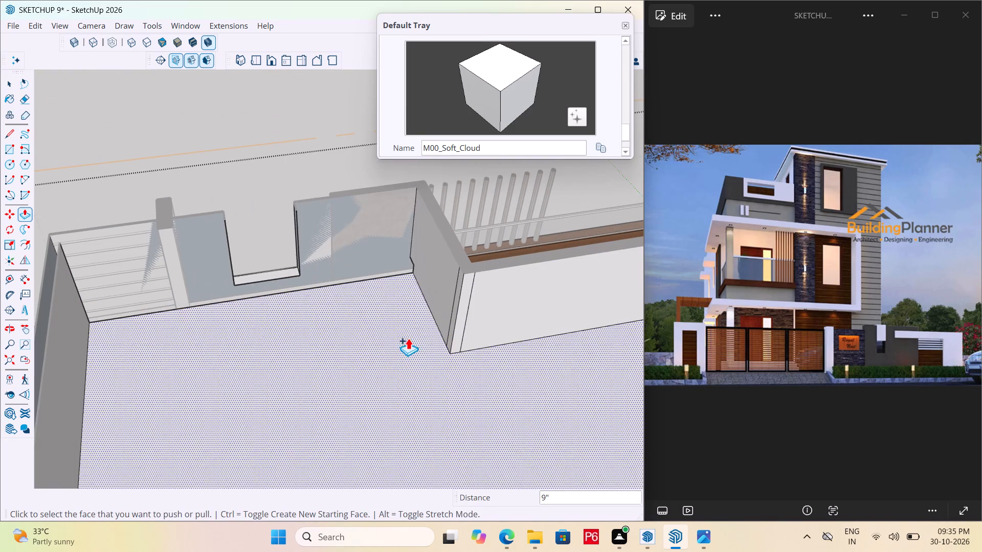
pyautogui.scroll(-4, 477, 330)
pyautogui.moveTo(262, 304); pyautogui.dragTo(364, 288, button='middle')
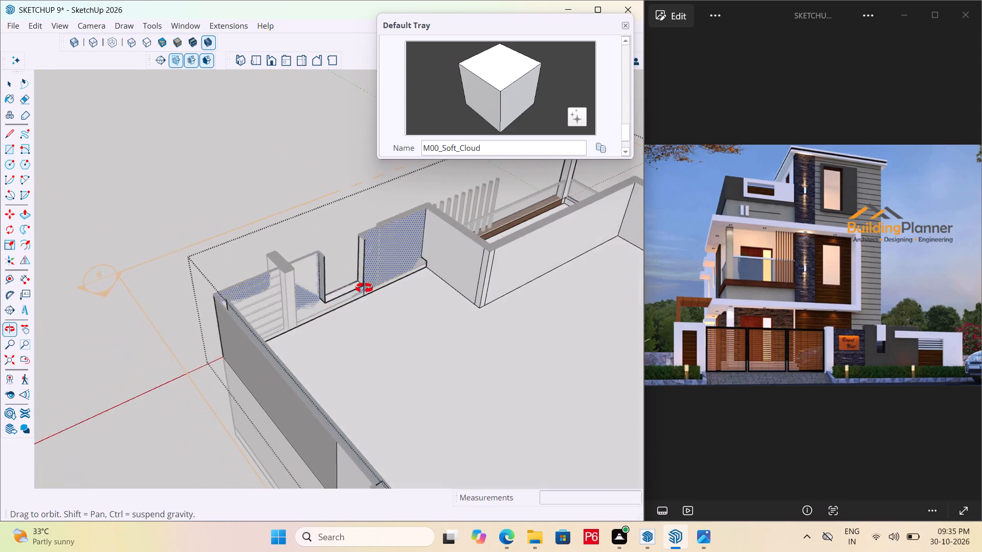
pyautogui.moveTo(364, 288); pyautogui.dragTo(356, 277, button='middle')
pyautogui.scroll(5, 350, 272)
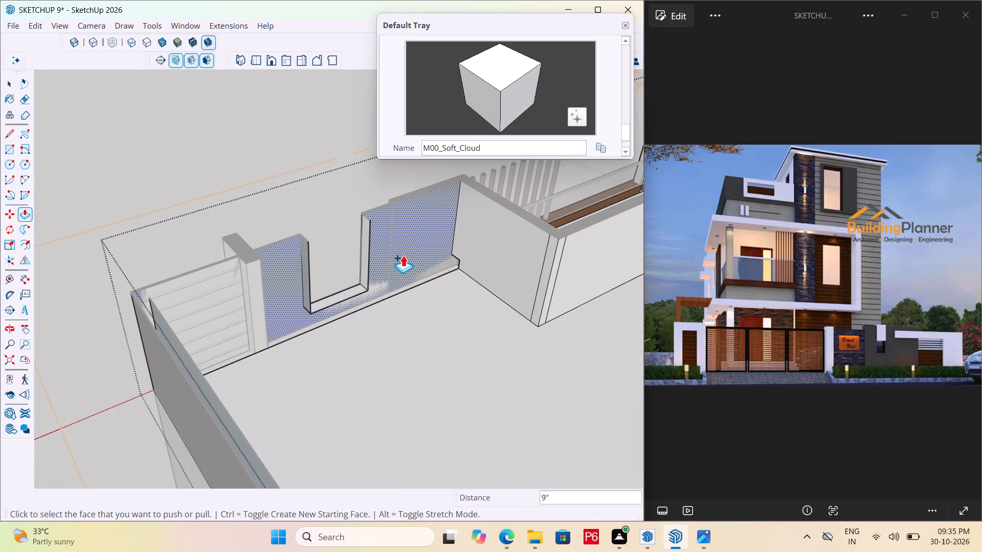
pyautogui.click(403, 255)
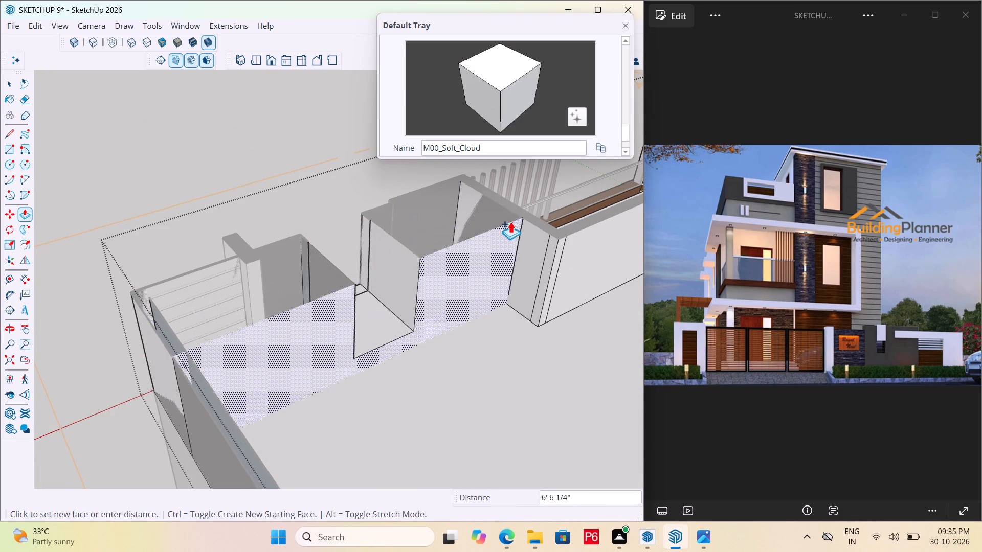
pyautogui.click(292, 342)
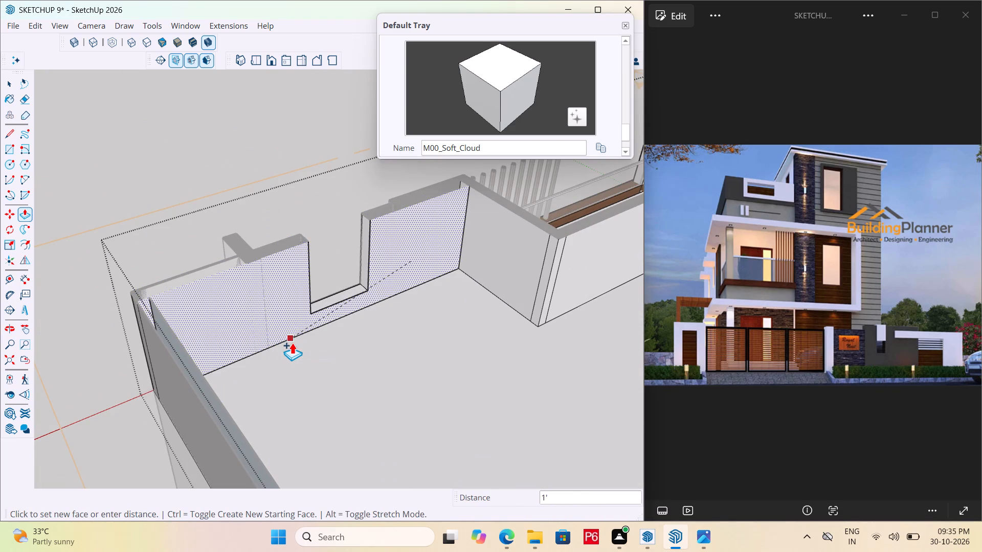
# Exit editing of the first-floor group.
pyautogui.moveTo(198, 342); pyautogui.dragTo(667, 330, button='middle')
pyautogui.scroll(-1, 198, 342)
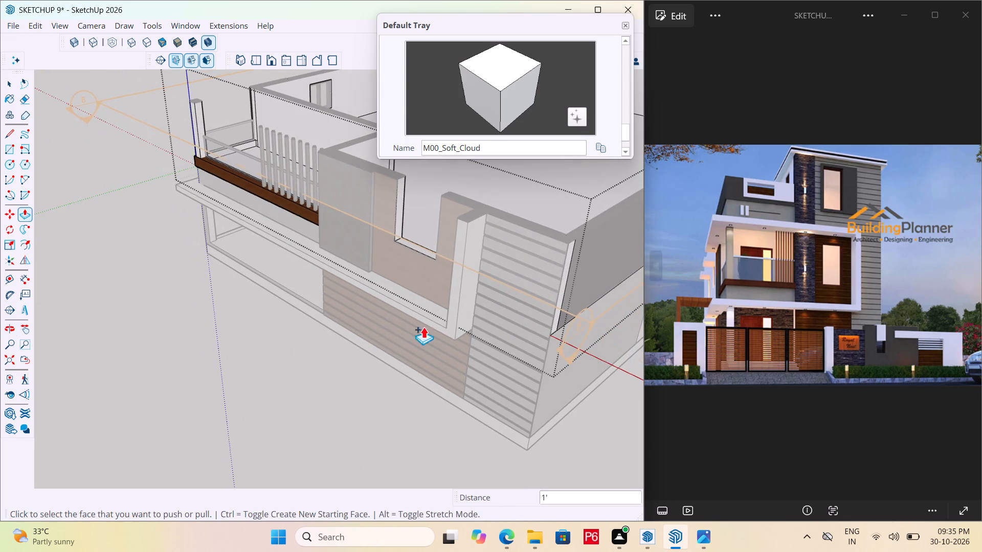
pyautogui.press('space')
pyautogui.click(166, 335)
# Save the model with the thickened first-floor walls.
pyautogui.scroll(-5, 125, 293)
pyautogui.moveTo(343, 196); pyautogui.dragTo(347, 205, button='middle')
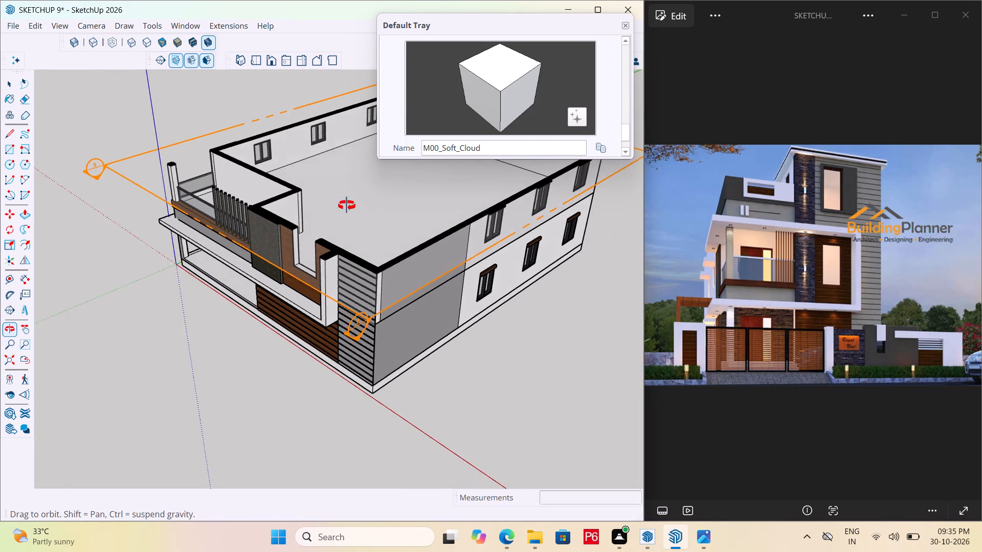
pyautogui.moveTo(347, 205); pyautogui.dragTo(362, 209, button='middle')
pyautogui.hotkey('ctrl', 's')
pyautogui.hotkey('ctrl', 's')
pyautogui.hotkey('ctrl', 's')
pyautogui.hotkey('ctrl', 's')
pyautogui.keyDown('ctrl'); pyautogui.scroll(1, 356, 208); pyautogui.keyUp('ctrl')
pyautogui.hotkey('ctrl', 's')
pyautogui.hotkey('ctrl', 's')
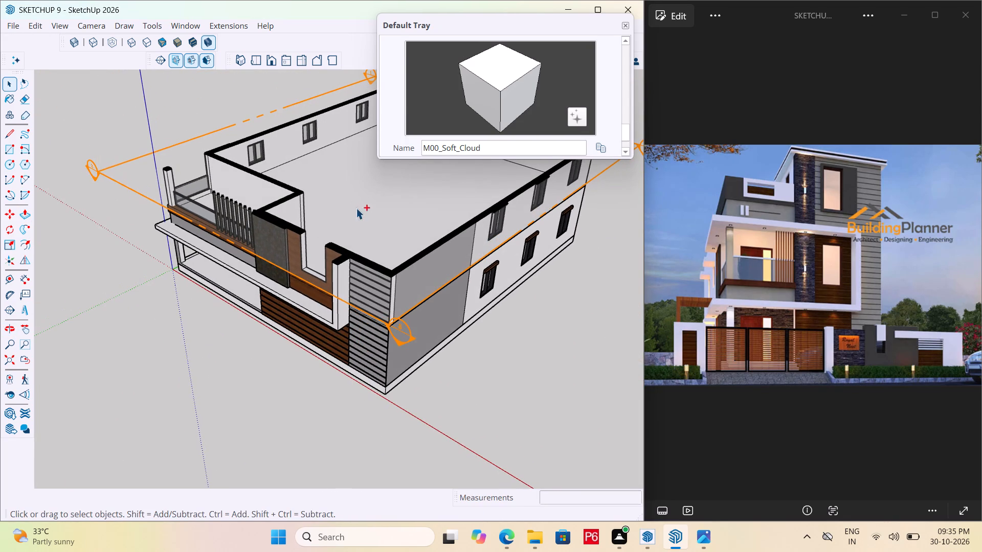
pyautogui.hotkey('ctrl', 's')
# Examine the sectioned first floor from all sides to check the wall thickness and corners.
pyautogui.scroll(-3, 345, 257)
pyautogui.press('space')
pyautogui.scroll(-6, 329, 258)
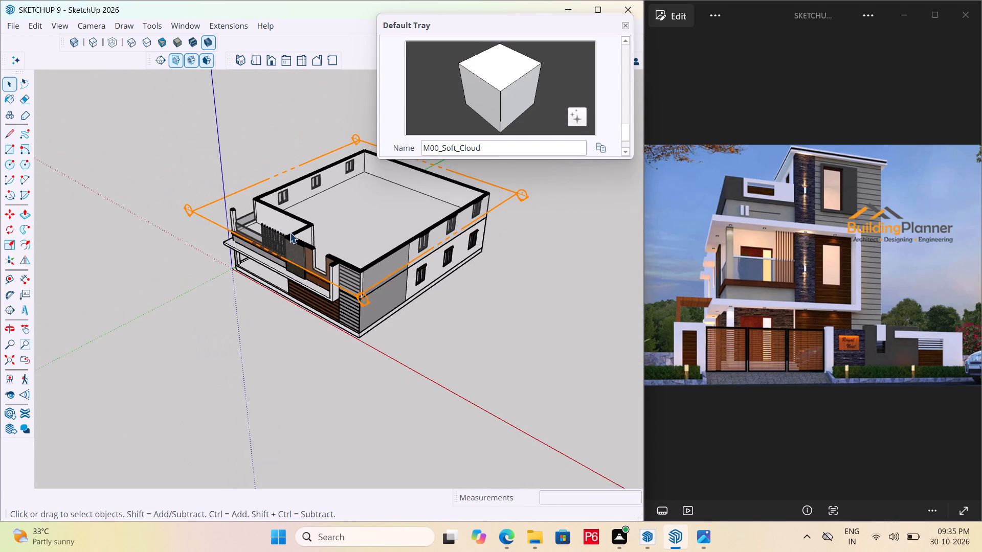
pyautogui.moveTo(289, 235); pyautogui.dragTo(630, 278, button='middle')
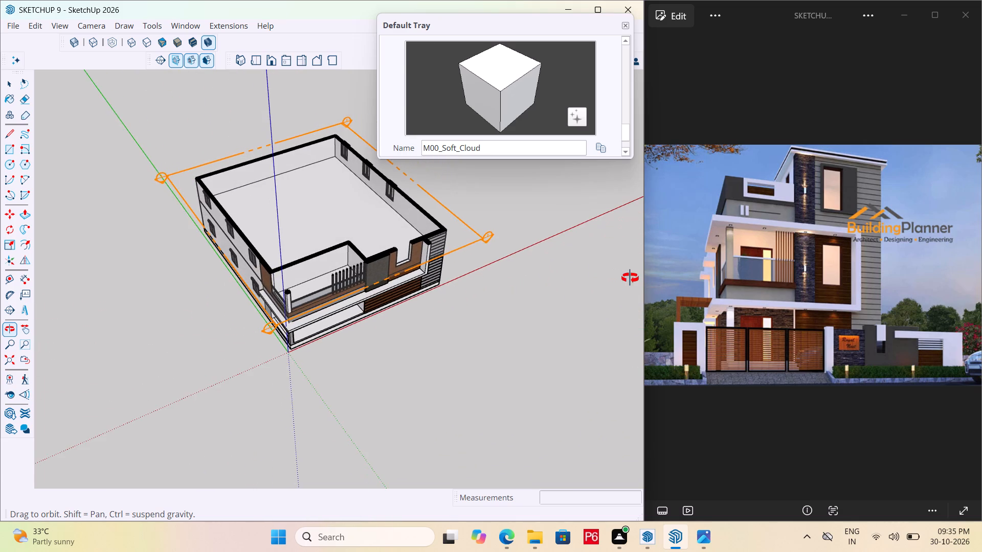
pyautogui.moveTo(630, 278); pyautogui.dragTo(230, 298, button='middle')
pyautogui.scroll(6, 346, 176)
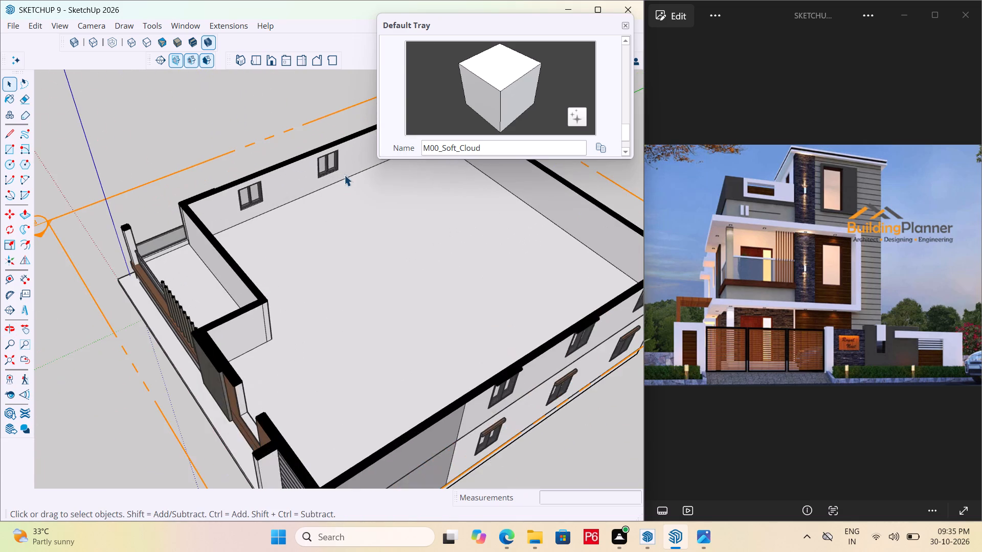
pyautogui.scroll(-6, 182, 202)
pyautogui.moveTo(290, 232); pyautogui.dragTo(10, 209, button='middle')
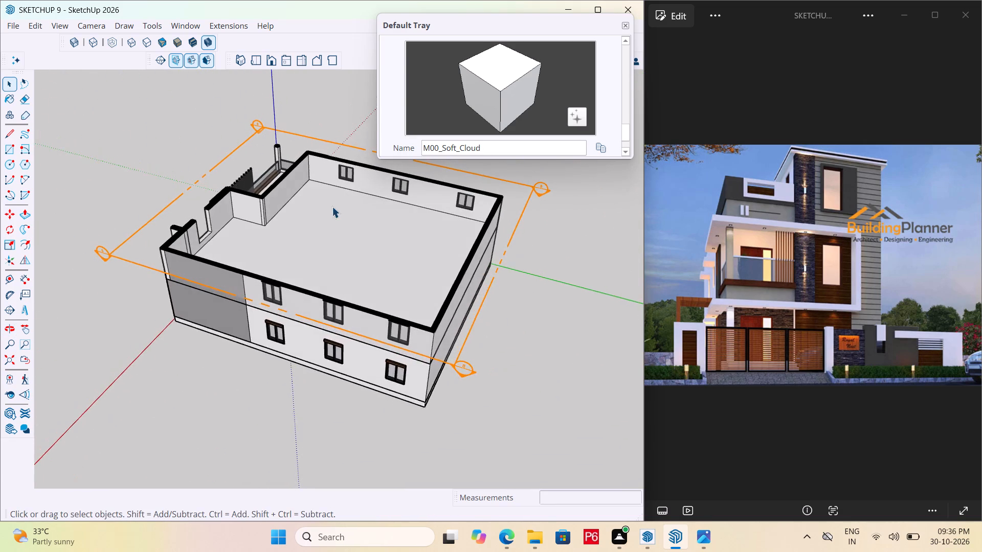
pyautogui.scroll(5, 334, 206)
pyautogui.scroll(7, 196, 206)
pyautogui.scroll(-13, 215, 251)
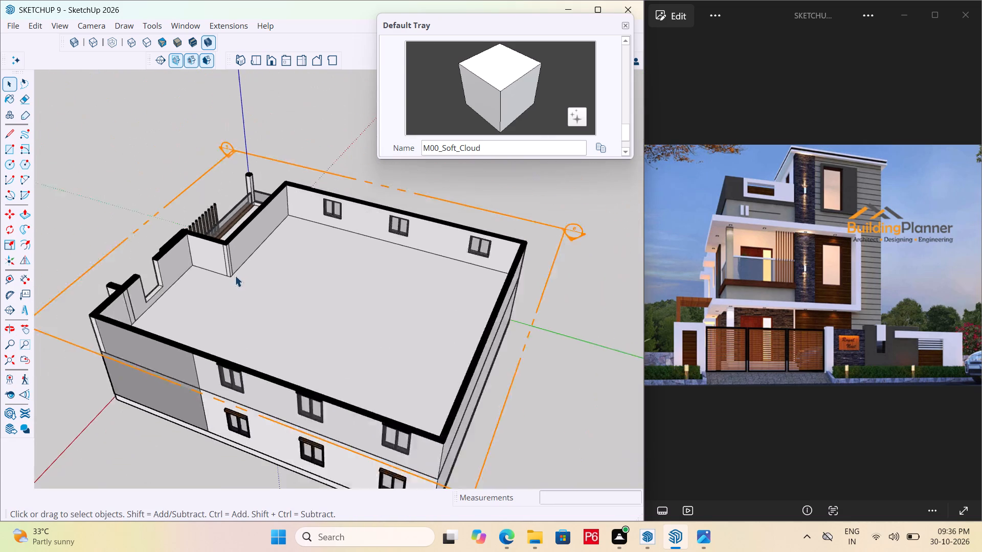
pyautogui.scroll(-2, 235, 275)
pyautogui.moveTo(86, 337); pyautogui.dragTo(793, 355, button='middle')
# Save the model again with the whole sectioned house in view.
pyautogui.hotkey('ctrl', 's')
pyautogui.hotkey('ctrl', 's')
pyautogui.hotkey('ctrl', 's')
pyautogui.hotkey('ctrl', 's')
pyautogui.hotkey('ctrl', 's')
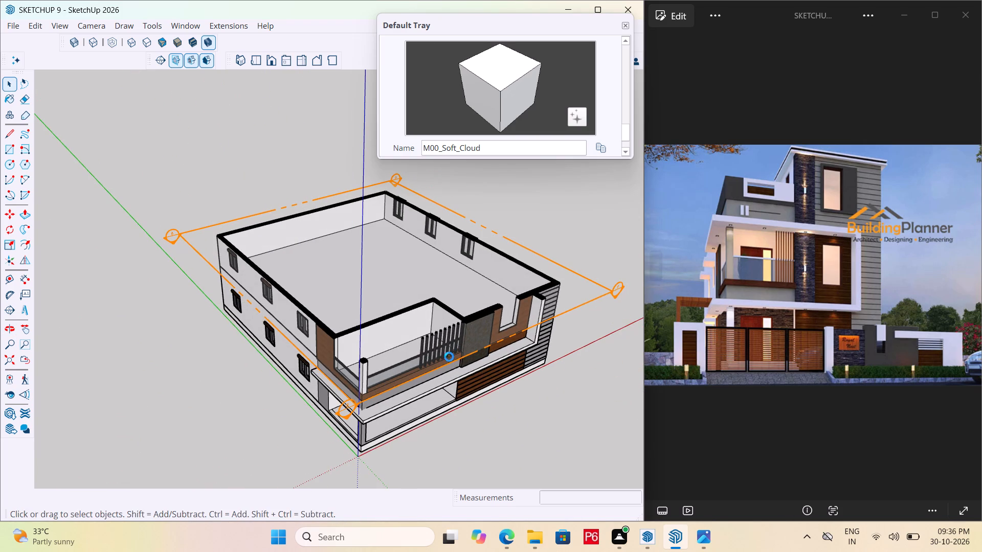
pyautogui.hotkey('ctrl', 's')
pyautogui.hotkey('ctrl', 's')
pyautogui.hotkey('ctrl', 's')
pyautogui.hotkey('ctrl', 's')
pyautogui.hotkey('ctrl', 's')
pyautogui.hotkey('ctrl', 's')
pyautogui.scroll(-4, 10, 295)
pyautogui.scroll(-5, 175, 325)
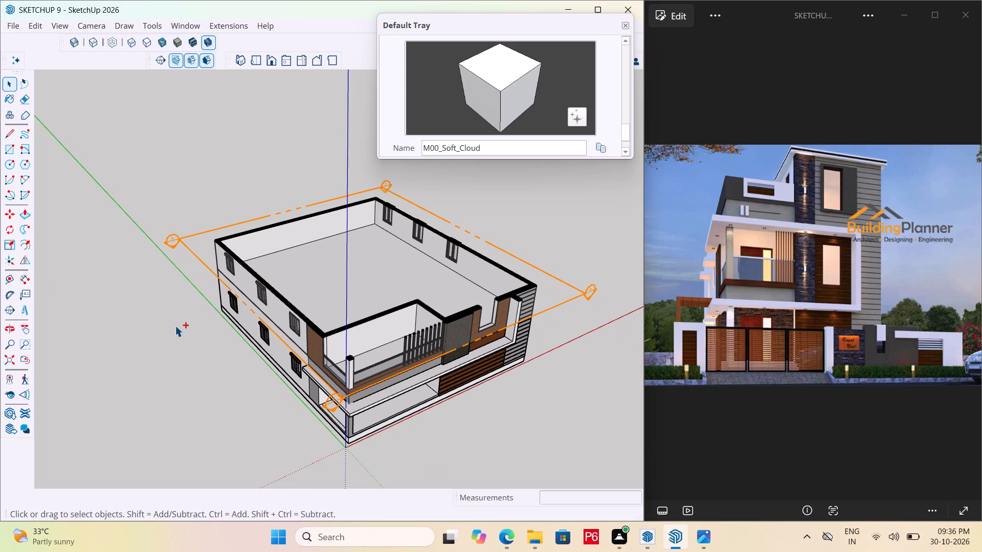
pyautogui.hotkey('ctrl', 's')
pyautogui.hotkey('ctrl', 's')
pyautogui.hotkey('ctrl', 's')
pyautogui.hotkey('ctrl', 's')
pyautogui.hotkey('ctrl', 's')
pyautogui.hotkey('ctrl', 's')
pyautogui.scroll(-3, 164, 326)
pyautogui.press('space')
pyautogui.scroll(-3, 130, 319)
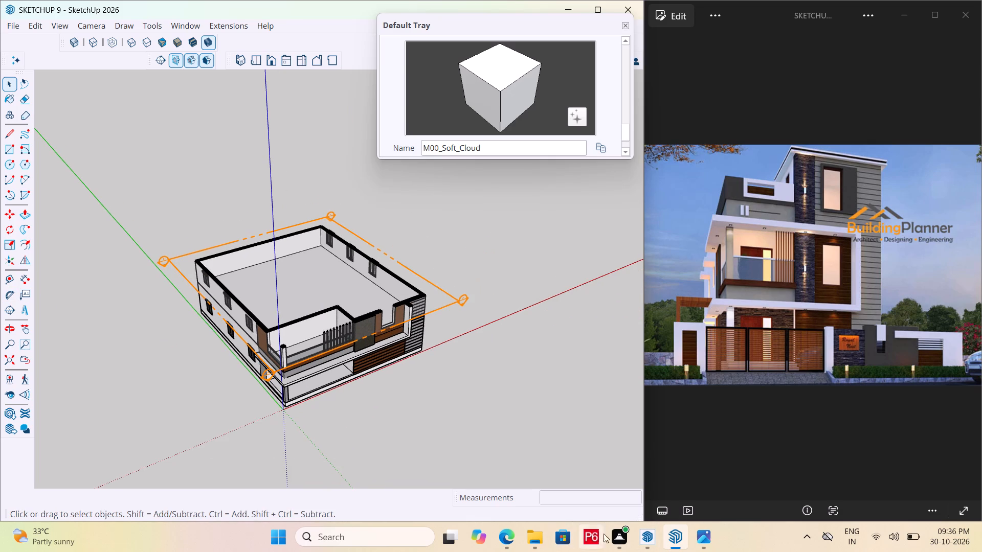
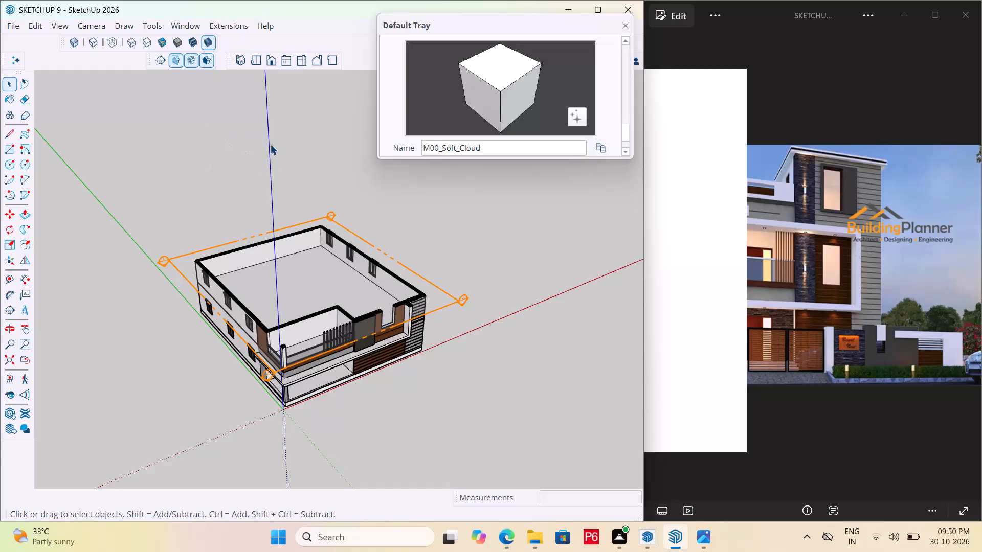
# Save the model with the sectioned first floor in view.
pyautogui.moveTo(276, 104); pyautogui.dragTo(191, 173)
pyautogui.scroll(5, 344, 308)
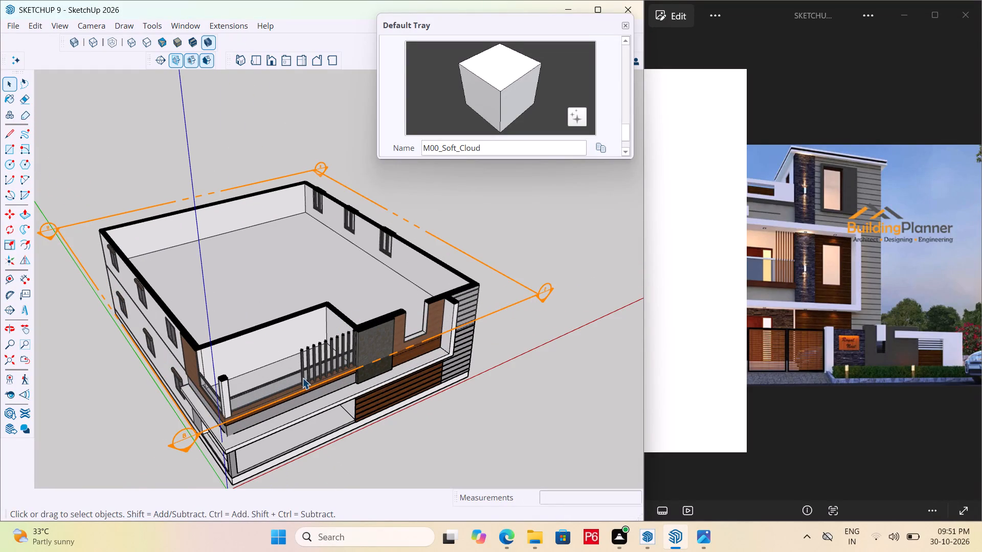
pyautogui.hotkey('ctrl', 's')
pyautogui.hotkey('ctrl', 's')
pyautogui.hotkey('ctrl', 's')
# Examine the inside of the sectioned first floor from several sides, closing in on the inner wall corner beside the balcony.
pyautogui.scroll(-1, 324, 353)
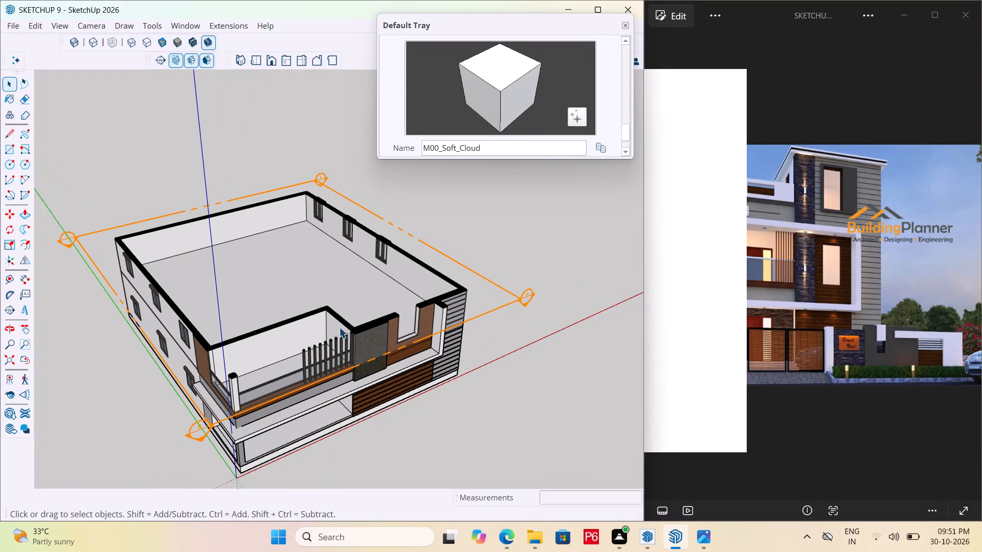
pyautogui.scroll(-4, 335, 325)
pyautogui.moveTo(231, 371); pyautogui.dragTo(510, 359, button='middle')
pyautogui.scroll(6, 434, 303)
pyautogui.scroll(3, 362, 282)
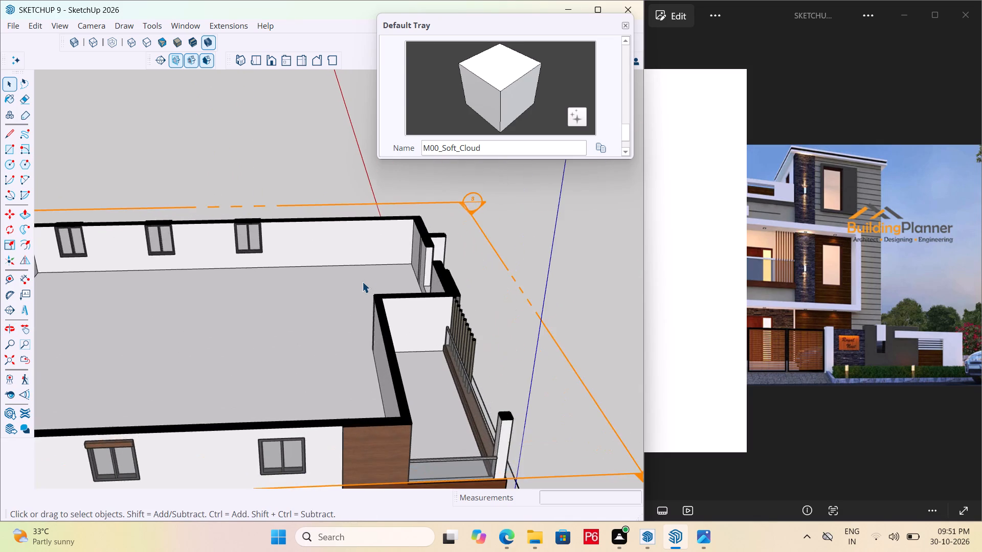
pyautogui.moveTo(362, 282); pyautogui.dragTo(696, 314, button='middle')
pyautogui.scroll(1, 630, 325)
pyautogui.scroll(-6, 276, 246)
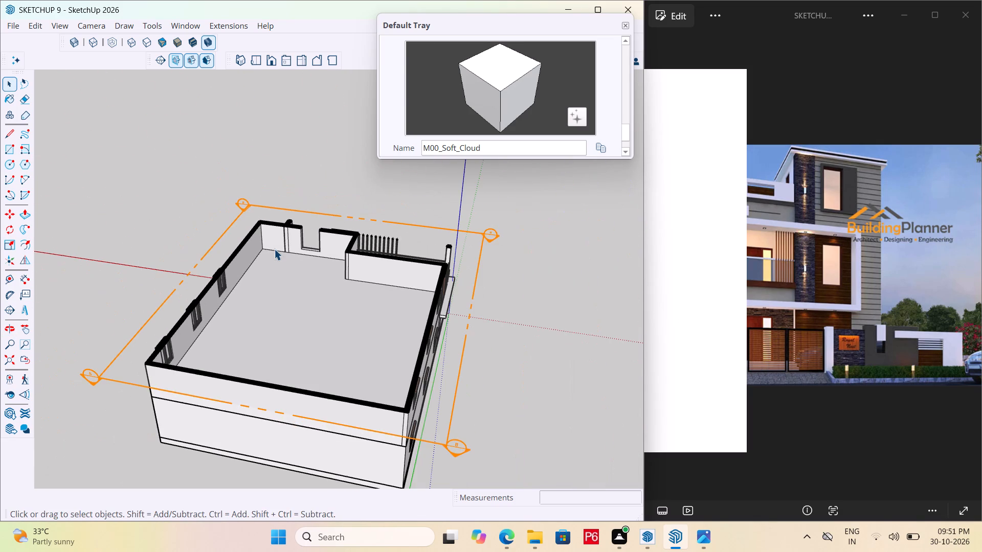
pyautogui.moveTo(185, 308); pyautogui.dragTo(263, 353, button='middle')
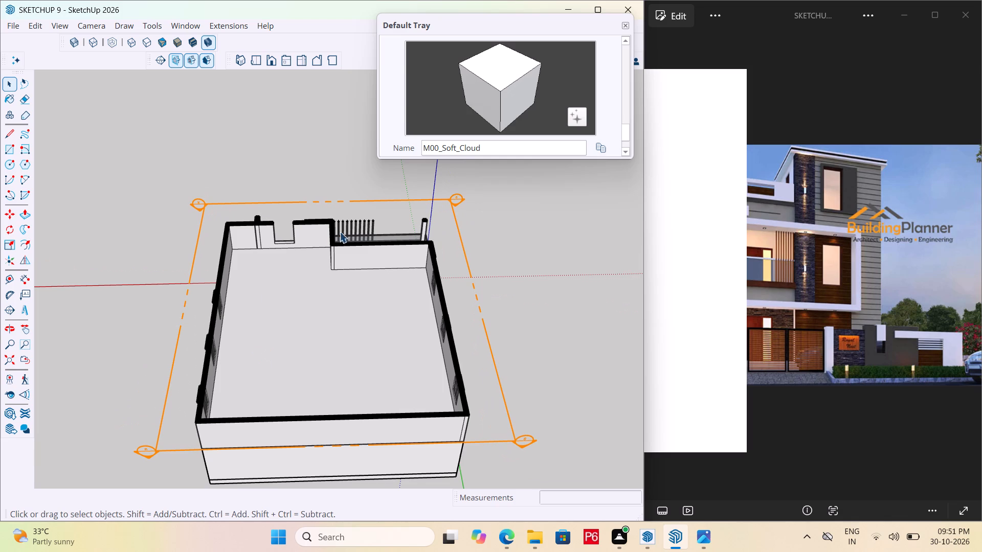
pyautogui.scroll(-4, 302, 236)
pyautogui.moveTo(351, 284); pyautogui.dragTo(273, 232, button='middle')
pyautogui.scroll(5, 273, 232)
pyautogui.moveTo(328, 266); pyautogui.dragTo(626, 277, button='middle')
pyautogui.scroll(1, 626, 277)
pyautogui.scroll(6, 281, 251)
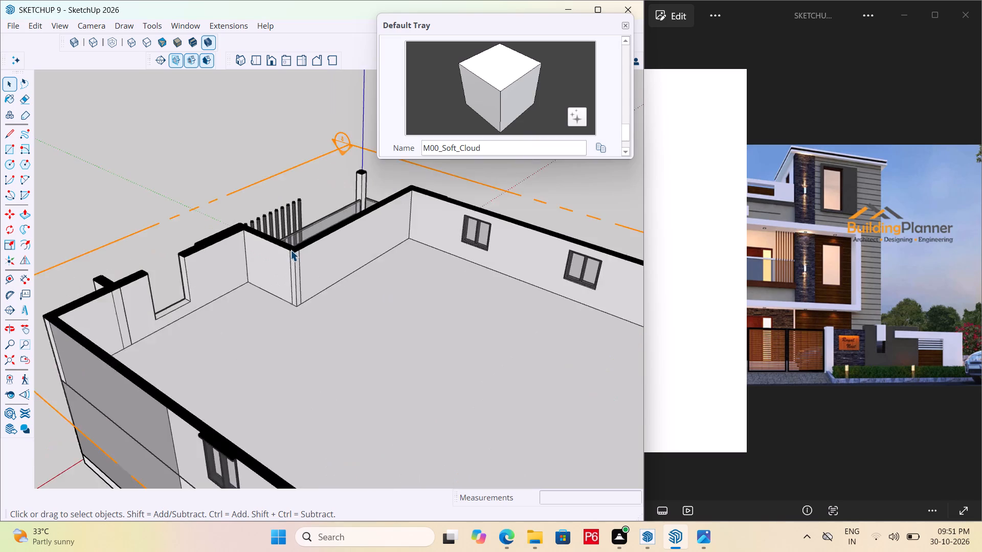
pyautogui.scroll(7, 291, 250)
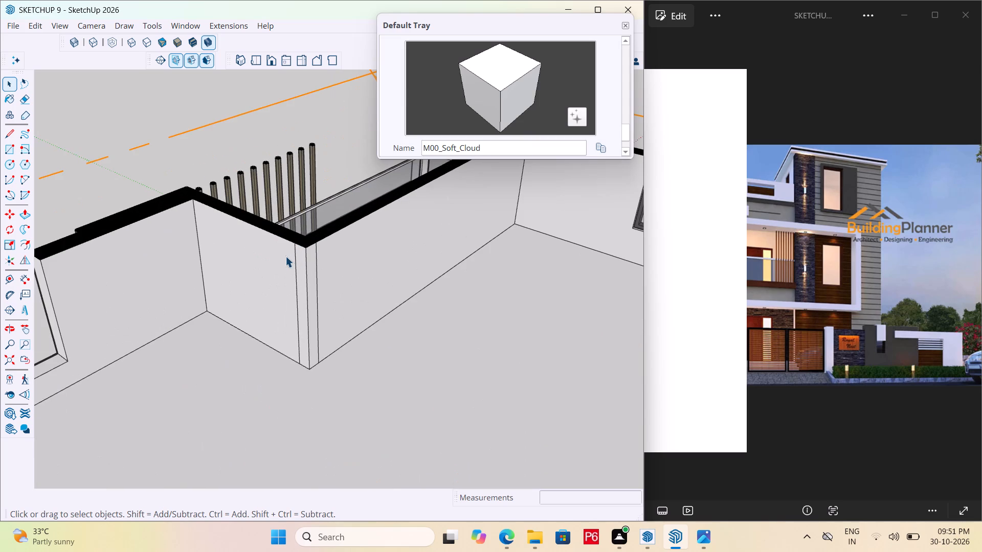
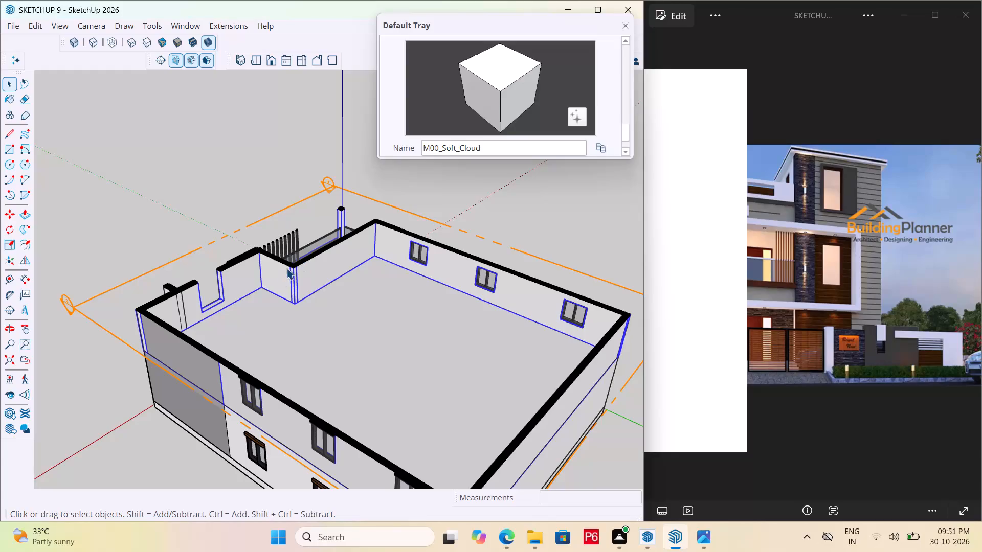
# Save the model with the whole sectioned house in view from the front corner.
pyautogui.scroll(-4, 276, 278)
pyautogui.moveTo(189, 342); pyautogui.dragTo(644, 289, button='middle')
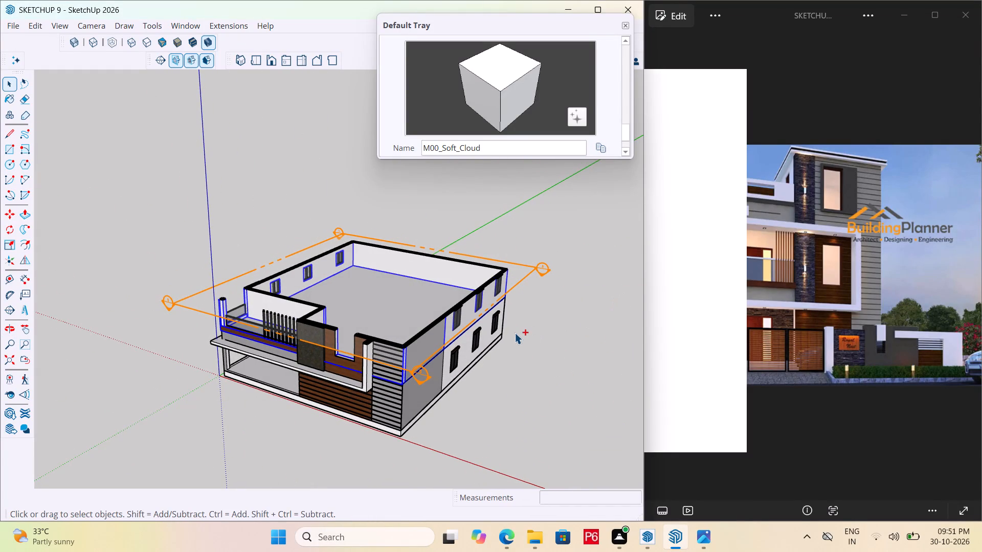
pyautogui.hotkey('ctrl', 's')
pyautogui.hotkey('ctrl', 's')
pyautogui.hotkey('ctrl', 's')
pyautogui.hotkey('ctrl', 's')
pyautogui.press('space')
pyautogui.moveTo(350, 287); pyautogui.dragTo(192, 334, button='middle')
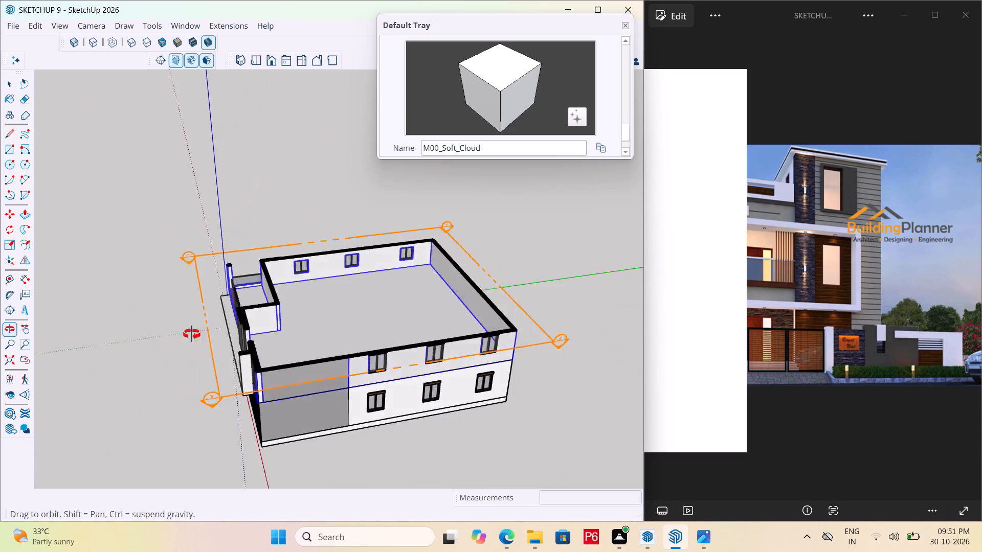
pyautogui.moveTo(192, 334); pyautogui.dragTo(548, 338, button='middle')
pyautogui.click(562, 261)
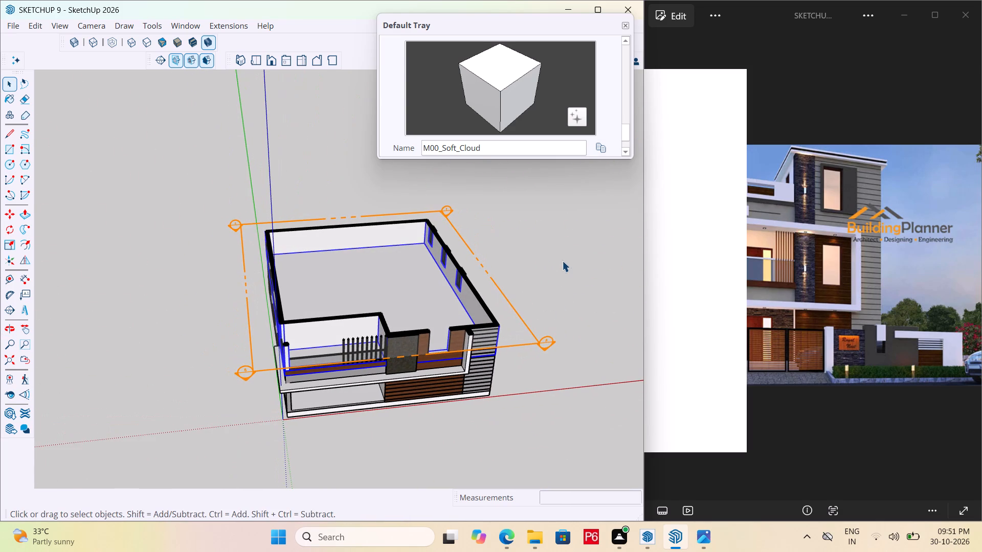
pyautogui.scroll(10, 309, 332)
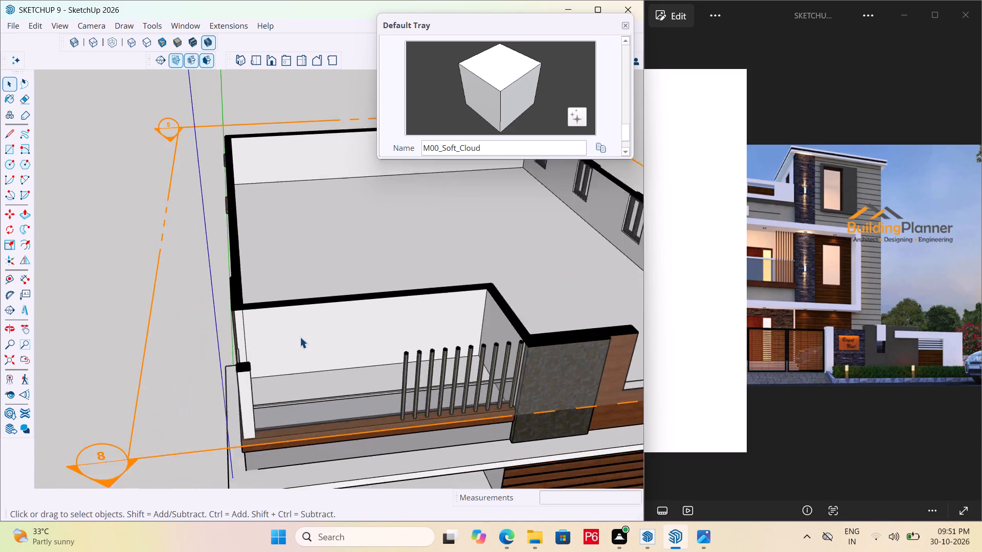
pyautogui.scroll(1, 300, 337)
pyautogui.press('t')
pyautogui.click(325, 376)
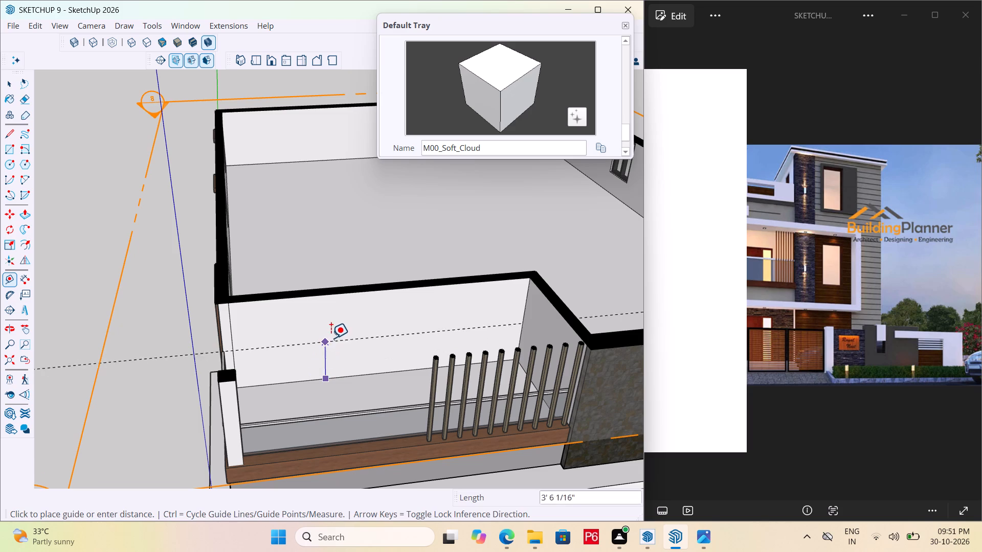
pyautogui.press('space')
# Inside the first-floor group, add a horizontal guide 7' above the base of the balcony's back wall.
pyautogui.click(338, 346)
pyautogui.doubleClick(322, 327)
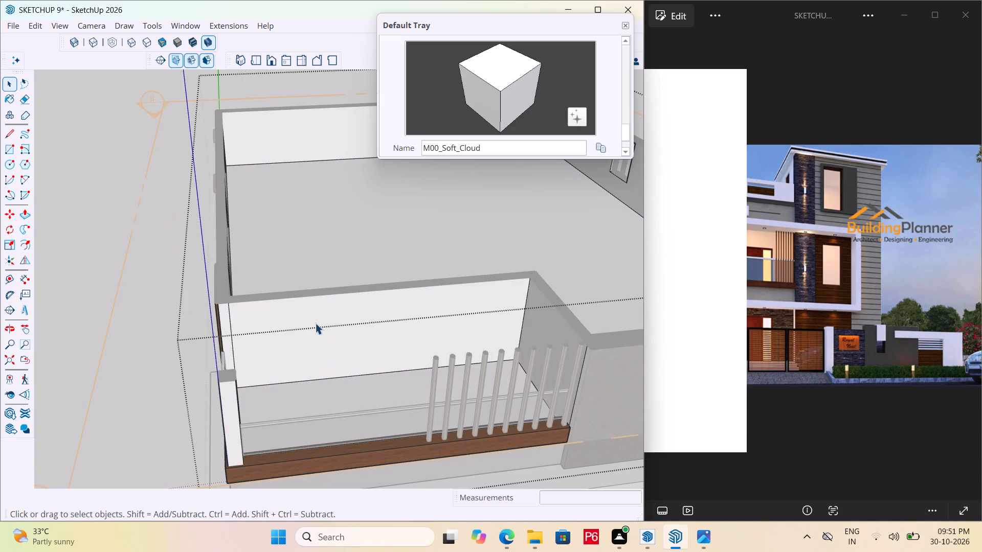
pyautogui.click(315, 323)
pyautogui.moveTo(278, 318); pyautogui.dragTo(355, 295, button='middle')
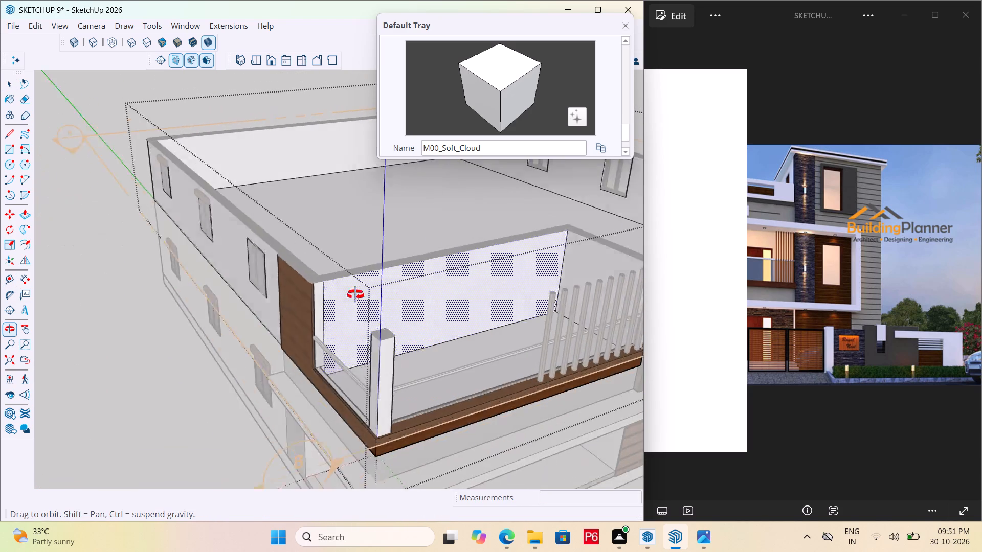
pyautogui.moveTo(355, 295); pyautogui.dragTo(284, 315, button='middle')
pyautogui.press('t')
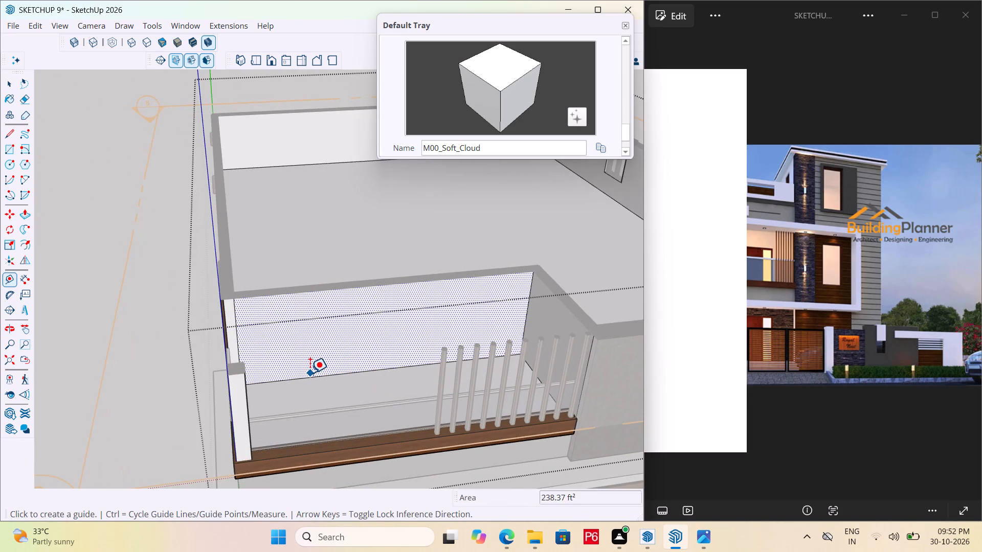
pyautogui.click(310, 373)
pyautogui.scroll(-2, 332, 342)
pyautogui.press('Escape')
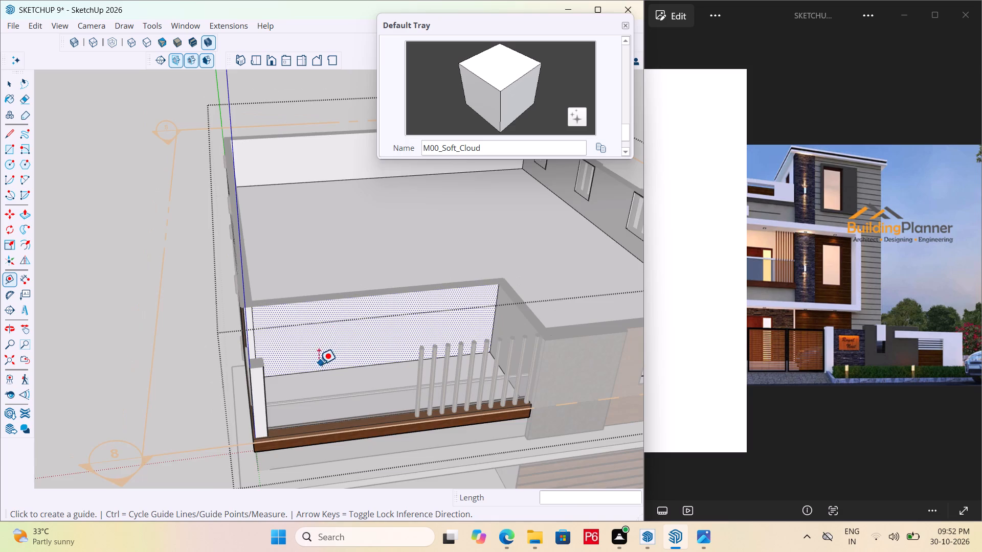
pyautogui.scroll(-5, 328, 351)
pyautogui.moveTo(332, 340); pyautogui.dragTo(324, 335, button='middle')
pyautogui.scroll(5, 323, 336)
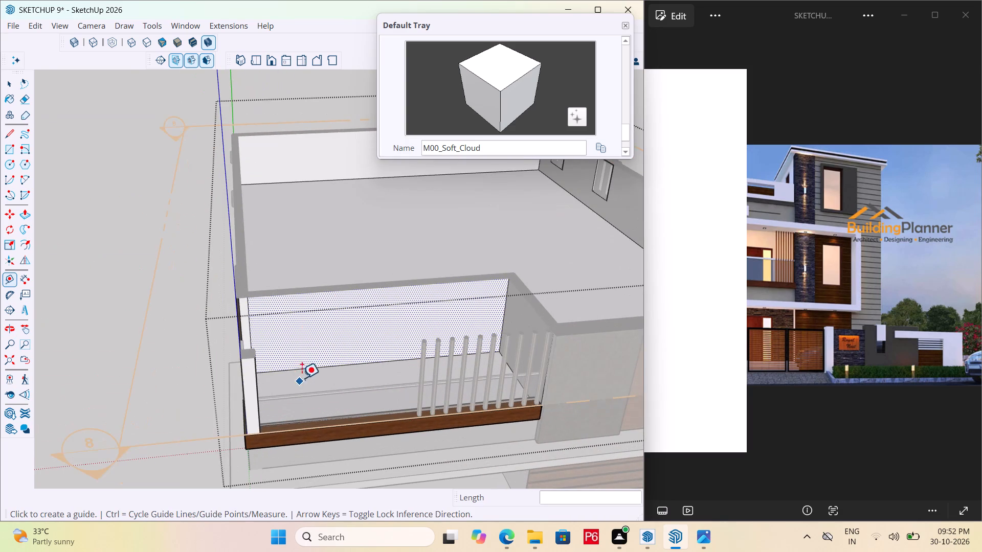
pyautogui.click(309, 369)
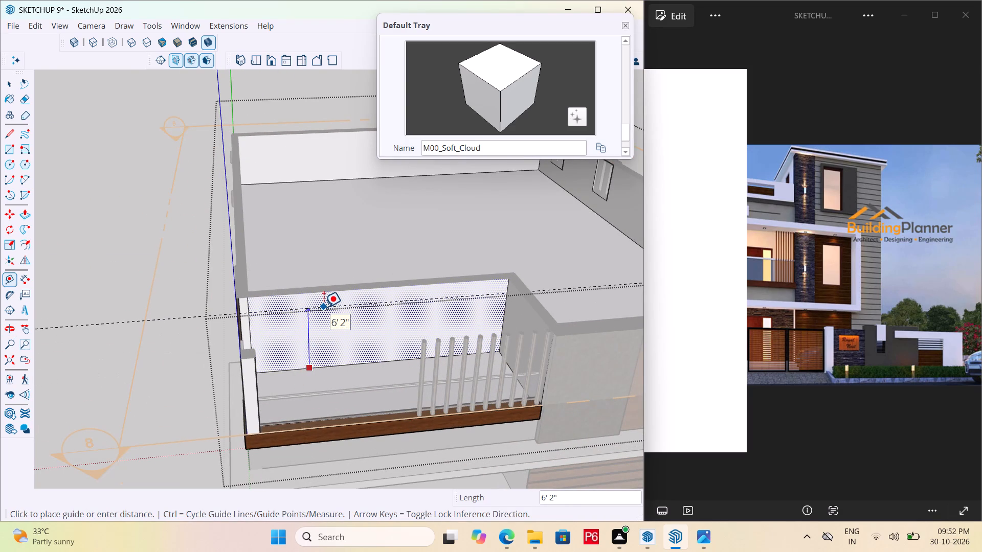
pyautogui.write("7'")
pyautogui.press('Return')
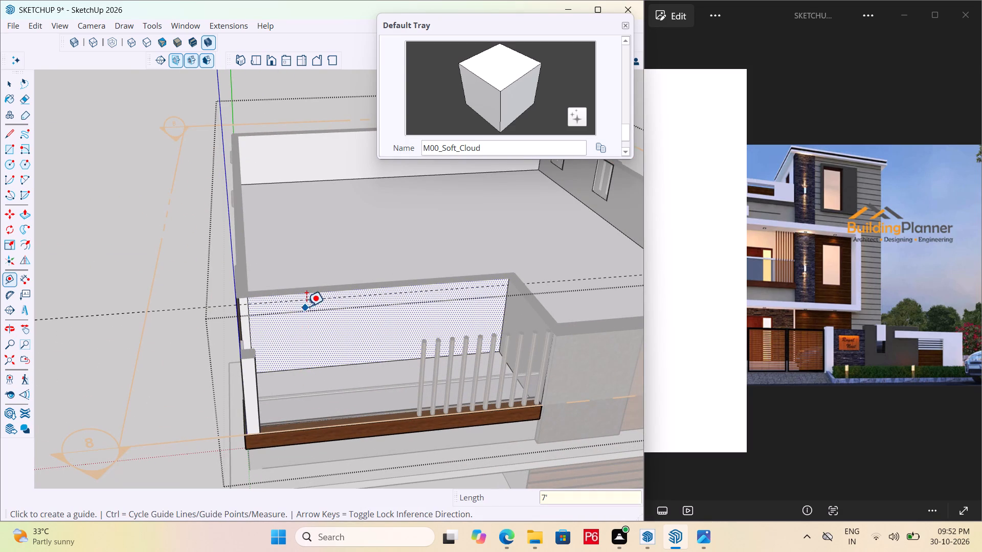
# Add two vertical guides on the balcony's back wall, one about 3' 3" from its outer edge and another 5' farther along.
pyautogui.click(253, 324)
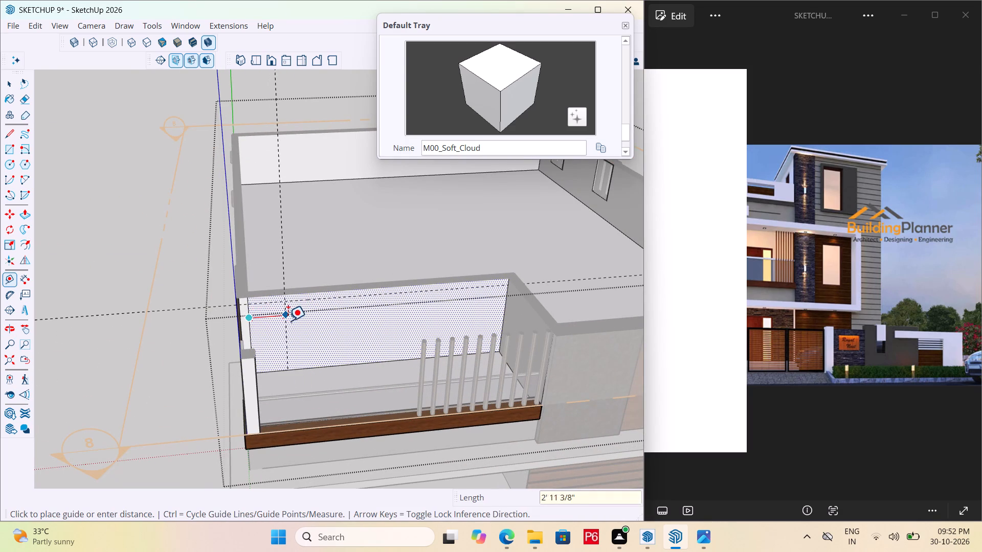
pyautogui.scroll(3, 295, 321)
pyautogui.scroll(-2, 296, 321)
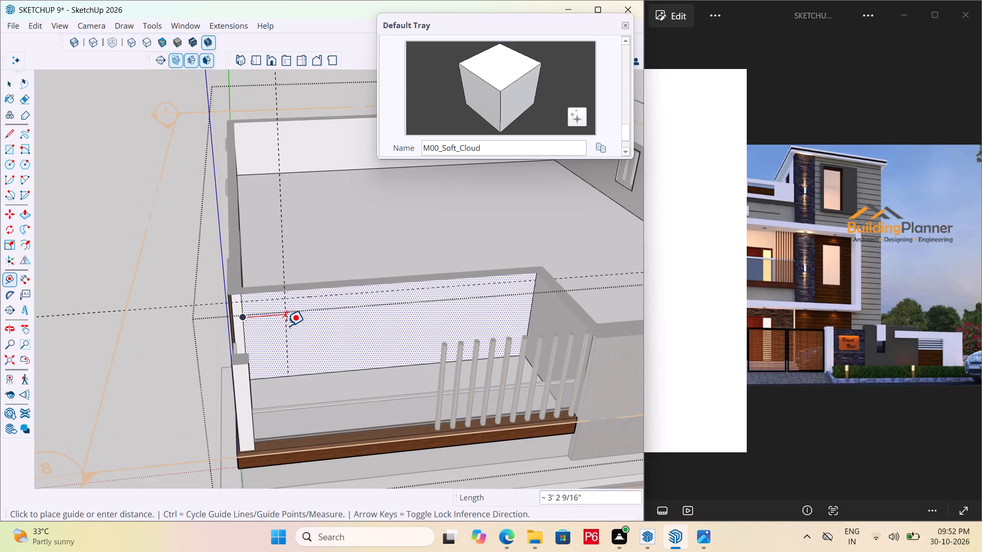
pyautogui.click(286, 326)
pyautogui.click(287, 331)
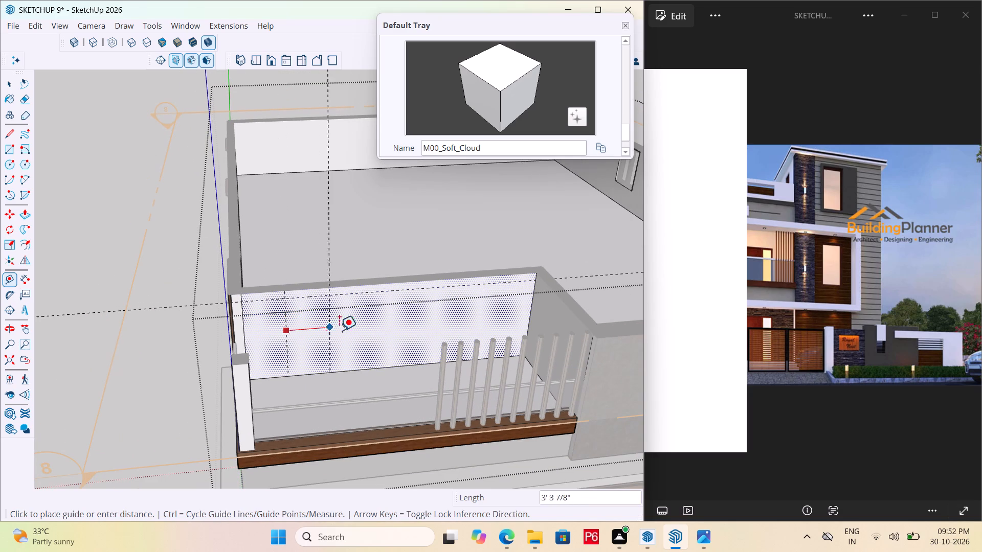
pyautogui.write("5'")
pyautogui.press('Return')
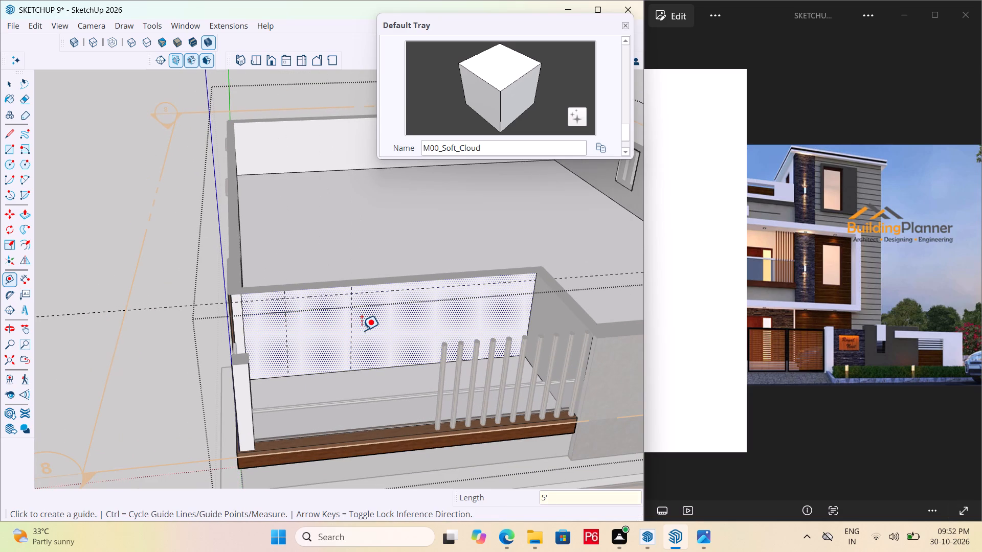
# Draw a 5' by 7' door rectangle between the guides, down to the base of the balcony's back wall.
pyautogui.scroll(-3, 307, 319)
pyautogui.moveTo(311, 326); pyautogui.dragTo(271, 305, button='middle')
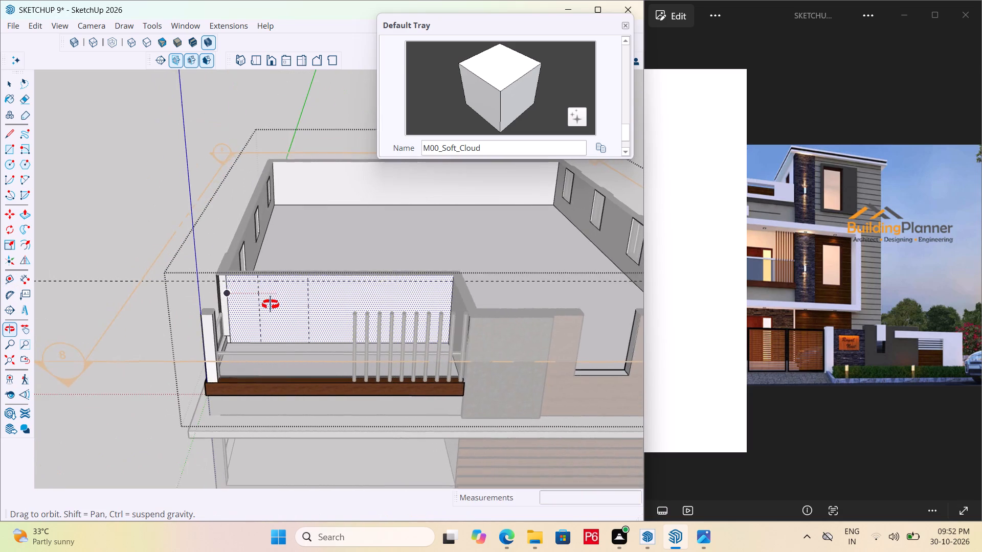
pyautogui.moveTo(271, 305); pyautogui.dragTo(274, 303, button='middle')
pyautogui.press('r')
pyautogui.scroll(5, 272, 300)
pyautogui.moveTo(250, 269); pyautogui.dragTo(256, 272)
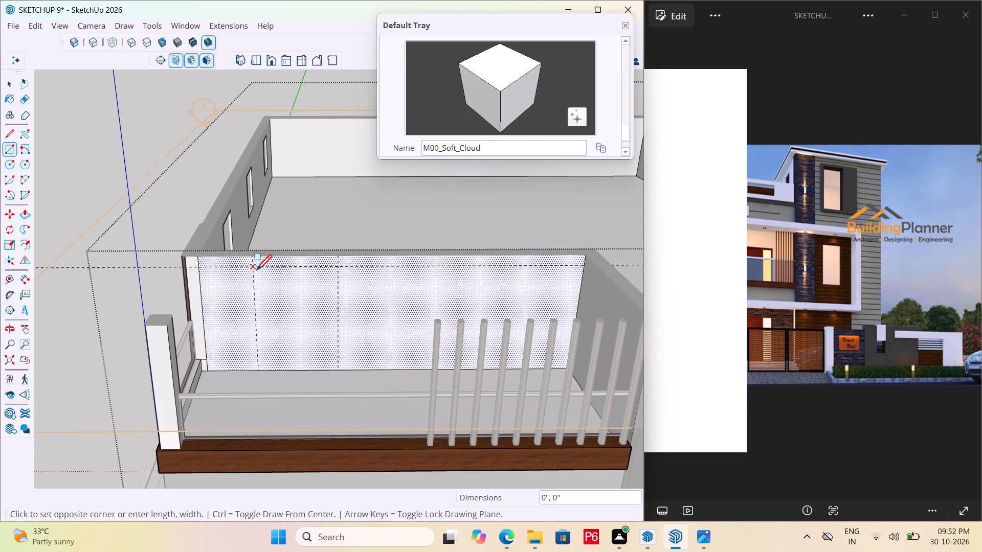
pyautogui.moveTo(256, 272); pyautogui.dragTo(261, 277)
pyautogui.click(339, 367)
# Push the door rectangle 9" through the wall to cut the balcony doorway, viewing the opening from the front.
pyautogui.press('p')
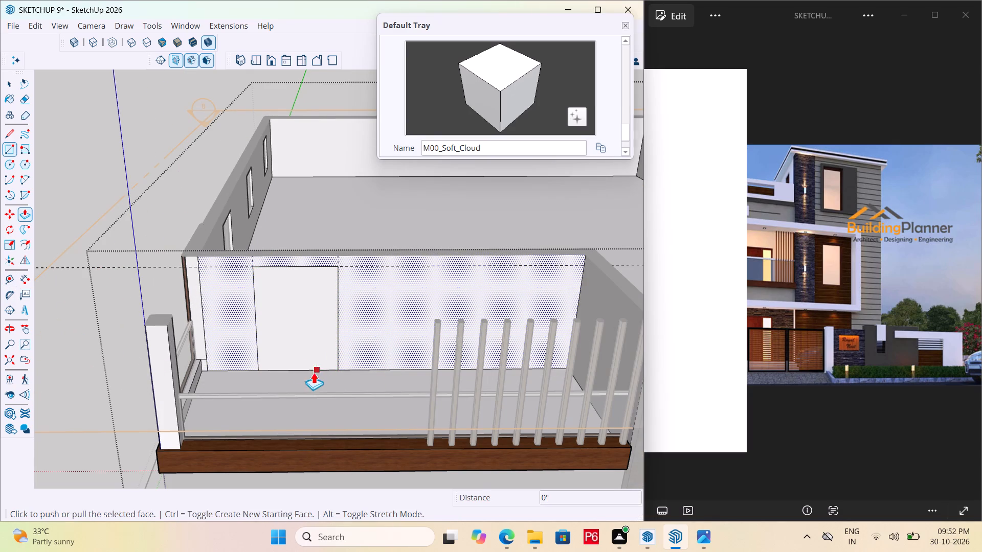
pyautogui.press('space')
pyautogui.click(296, 335)
pyautogui.press('p')
pyautogui.click(288, 328)
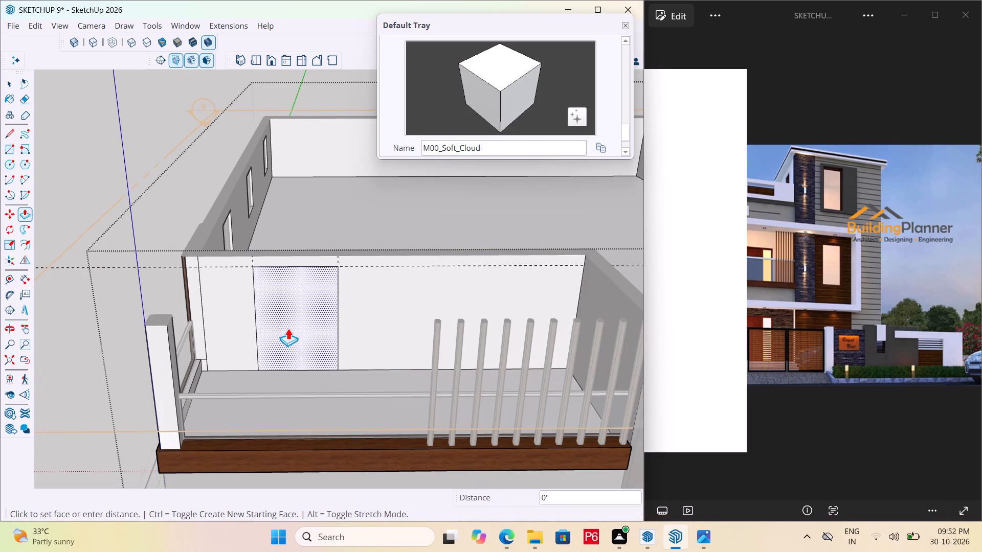
pyautogui.click(291, 310)
pyautogui.moveTo(266, 325); pyautogui.dragTo(172, 252, button='middle')
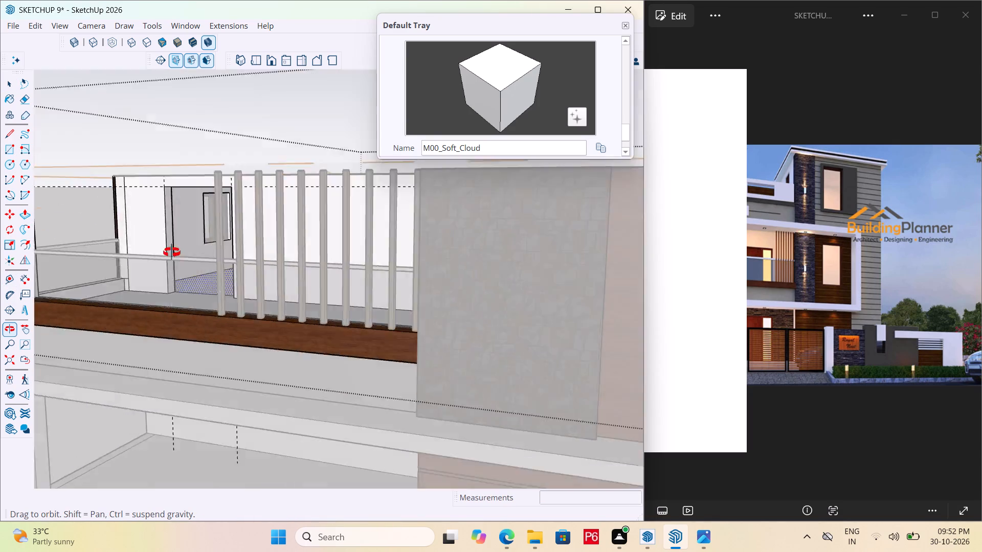
pyautogui.moveTo(172, 252); pyautogui.dragTo(319, 330, button='middle')
# Erase the horizontal and vertical guides around the balcony doorway.
pyautogui.scroll(2, 386, 240)
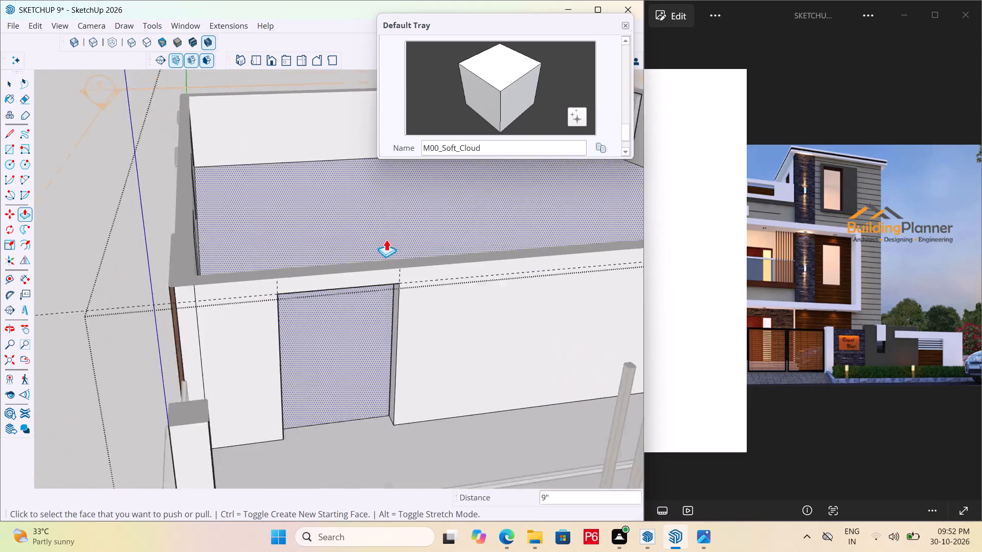
pyautogui.scroll(2, 386, 239)
pyautogui.press('e')
pyautogui.moveTo(443, 301); pyautogui.dragTo(436, 307)
pyautogui.moveTo(403, 296); pyautogui.dragTo(398, 296)
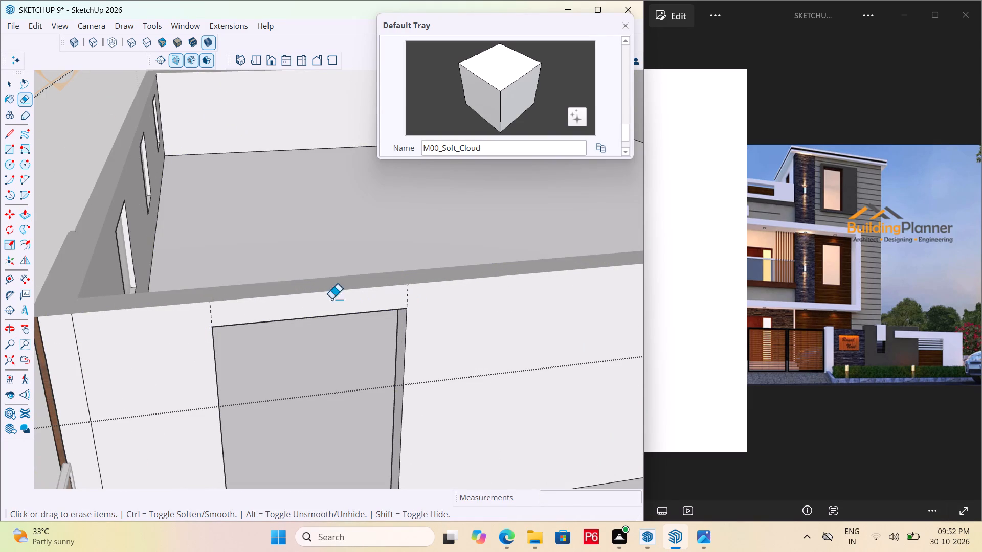
pyautogui.moveTo(213, 307); pyautogui.dragTo(204, 311)
pyautogui.moveTo(399, 297); pyautogui.dragTo(411, 296)
# Save the model with the new balcony doorway, and leave the first-floor group.
pyautogui.scroll(-10, 403, 254)
pyautogui.hotkey('ctrl', 's')
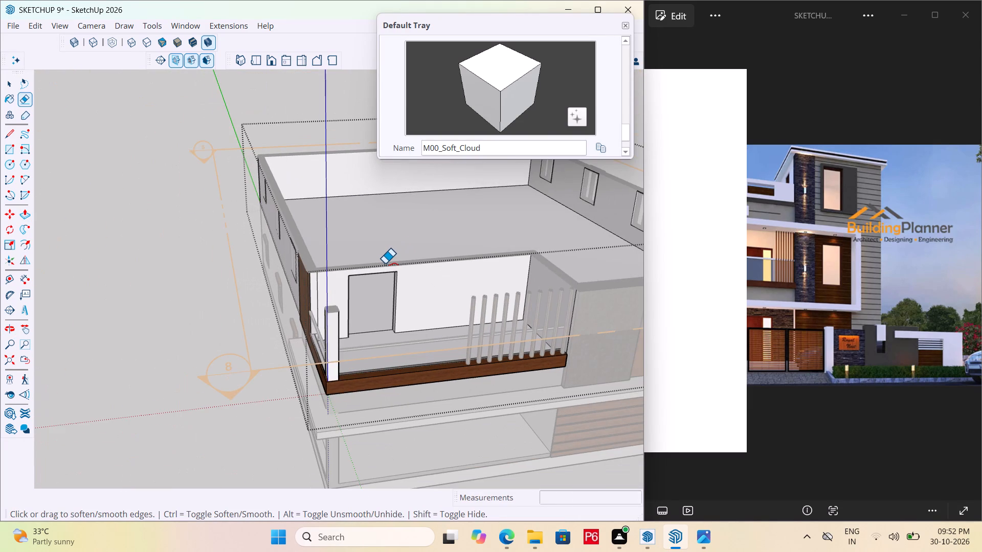
pyautogui.hotkey('ctrl', 's')
pyautogui.hotkey('ctrl', 's')
pyautogui.hotkey('ctrl', 's')
pyautogui.hotkey('ctrl', 's')
pyautogui.hotkey('ctrl', 's')
pyautogui.hotkey('ctrl', 's')
pyautogui.hotkey('ctrl', 's')
pyautogui.hotkey('ctrl', 's')
pyautogui.hotkey('ctrl', 's')
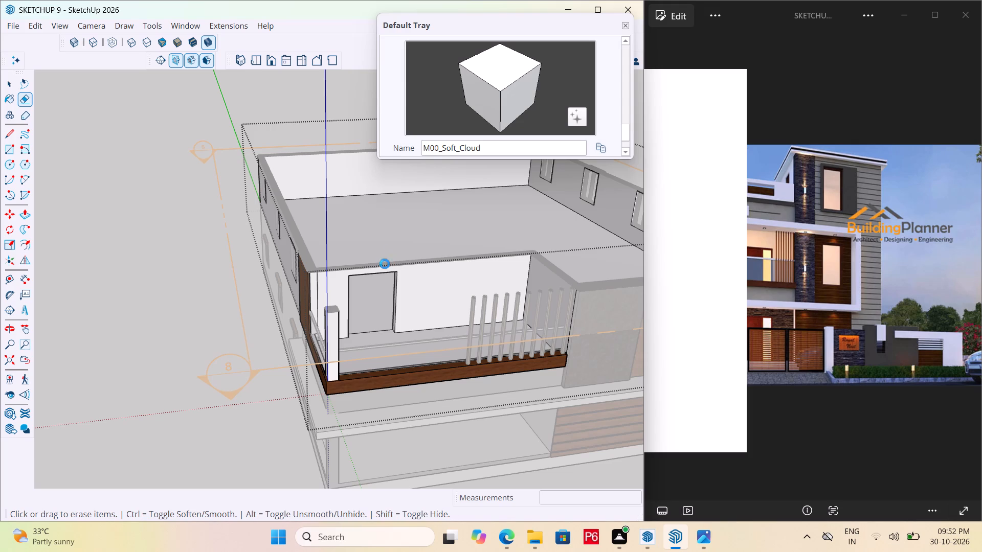
pyautogui.hotkey('ctrl', 's')
pyautogui.hotkey('ctrl', 's')
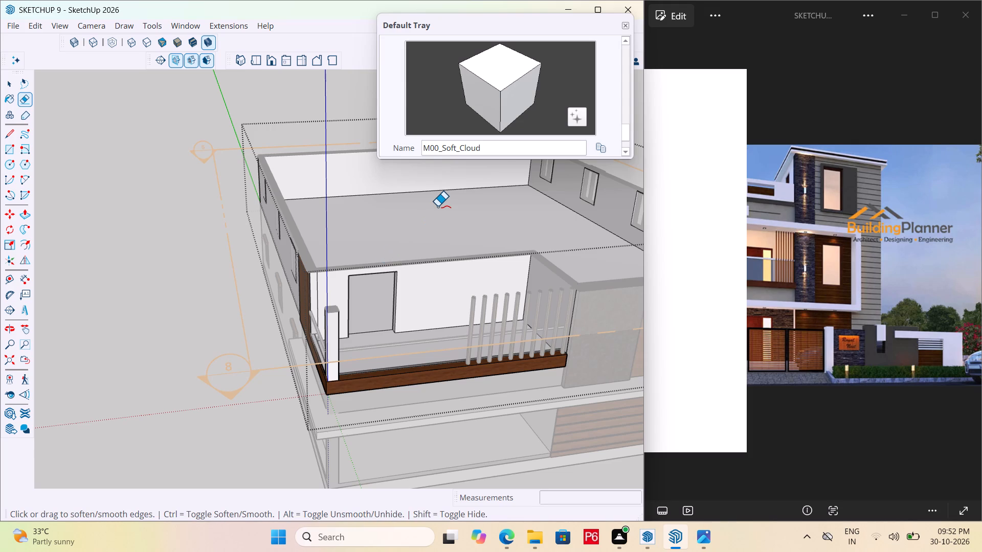
pyautogui.scroll(-8, 327, 241)
pyautogui.press('space')
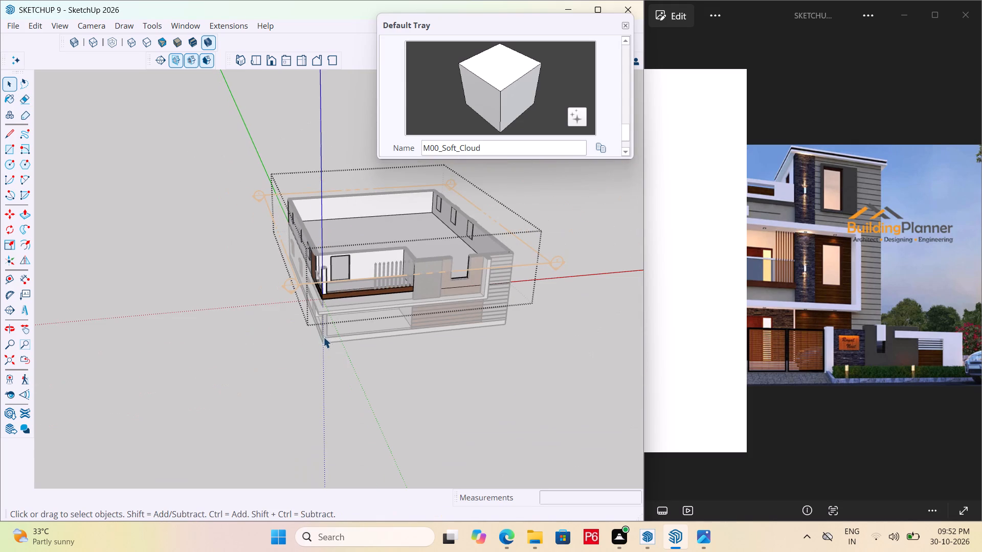
pyautogui.click(363, 355)
# Inside the ground-floor group, add a horizontal guide 7' above the base of the open porch's back wall.
pyautogui.moveTo(360, 276); pyautogui.dragTo(218, 203, button='middle')
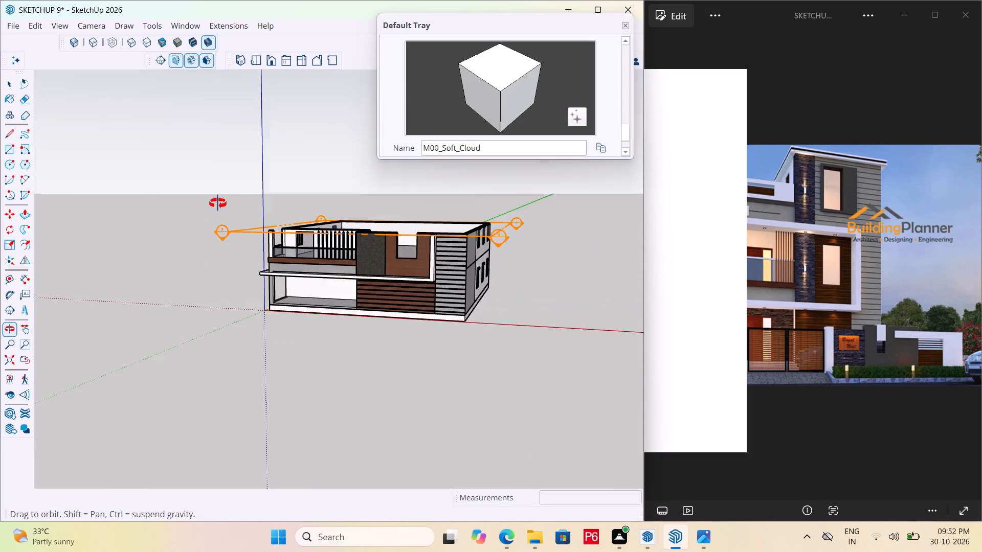
pyautogui.moveTo(218, 203); pyautogui.dragTo(281, 212, button='middle')
pyautogui.scroll(11, 323, 314)
pyautogui.moveTo(309, 288); pyautogui.dragTo(308, 243, button='middle')
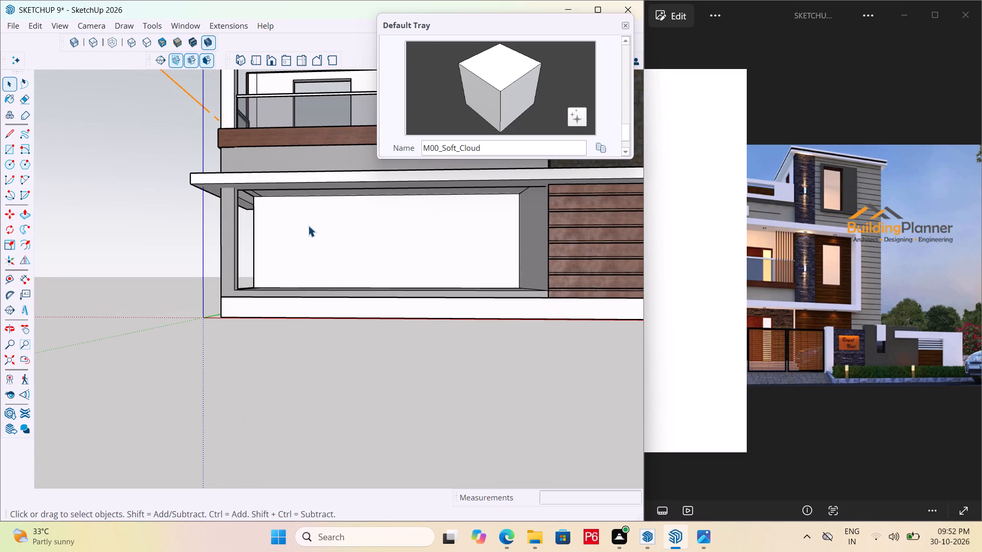
pyautogui.doubleClick(308, 225)
pyautogui.click(300, 217)
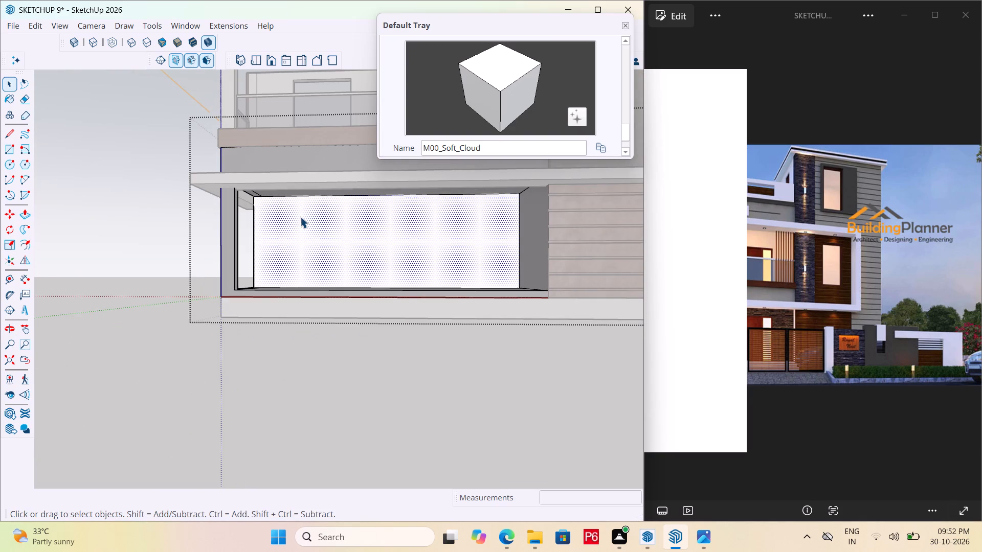
pyautogui.moveTo(300, 217); pyautogui.dragTo(313, 231, button='middle')
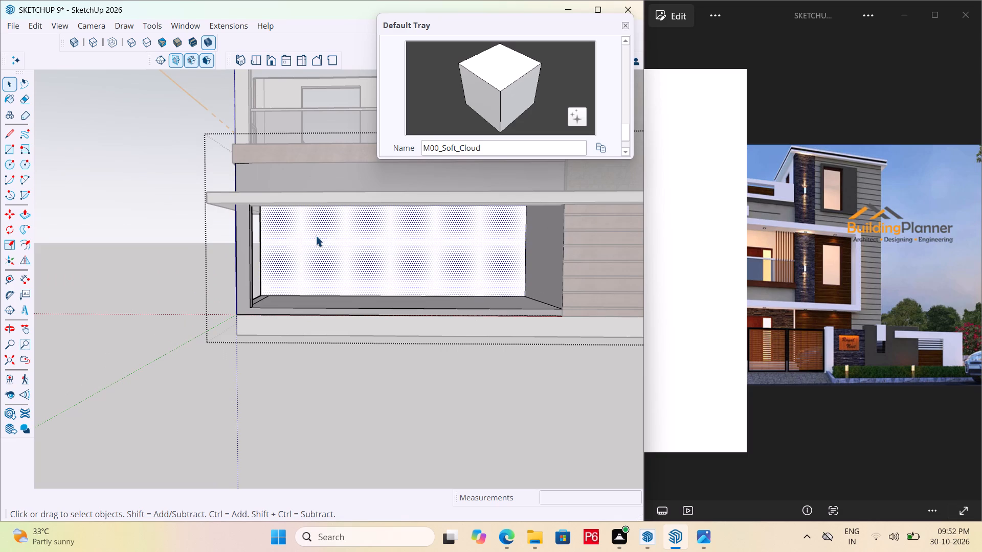
pyautogui.moveTo(345, 256); pyautogui.dragTo(339, 248, button='middle')
pyautogui.press('t')
pyautogui.scroll(4, 339, 248)
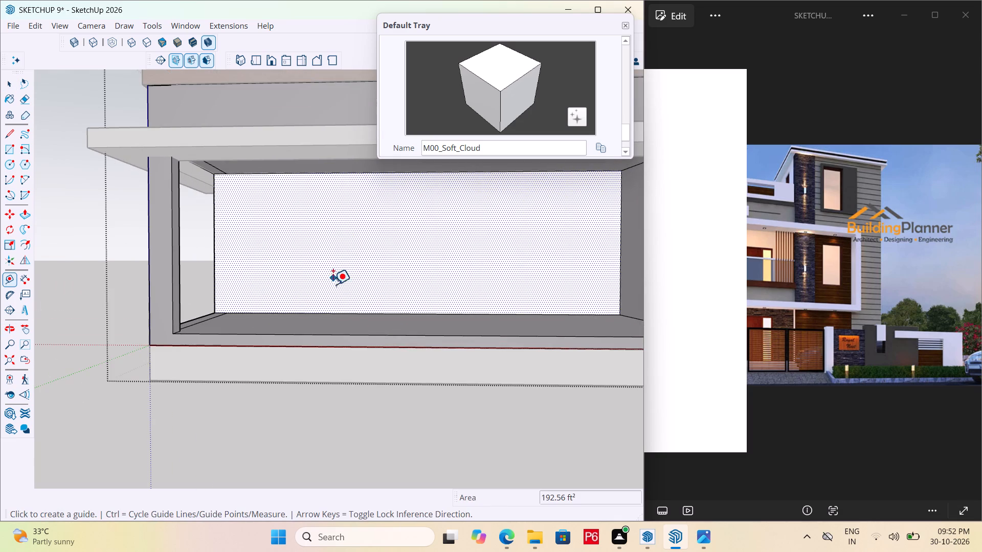
pyautogui.click(334, 311)
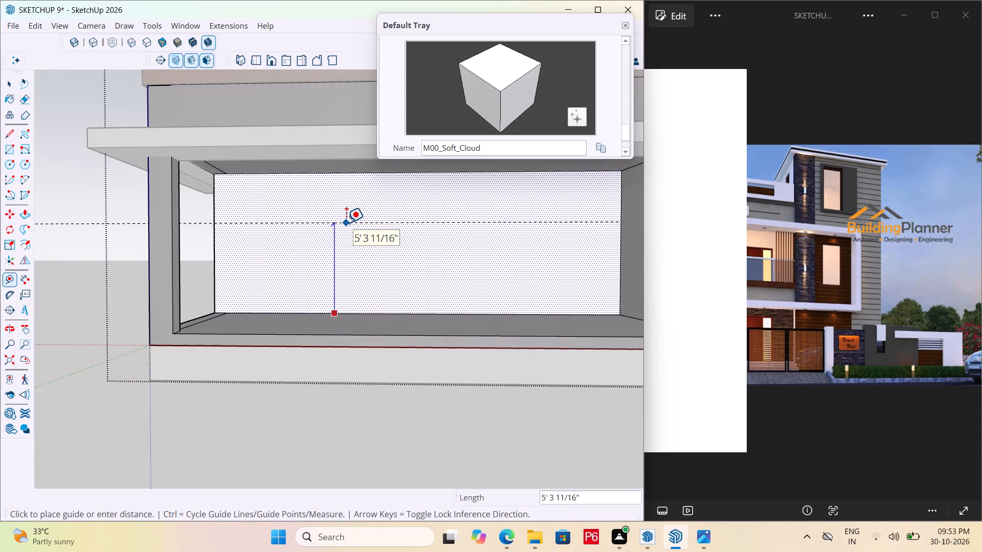
pyautogui.write("7'")
pyautogui.press('Return')
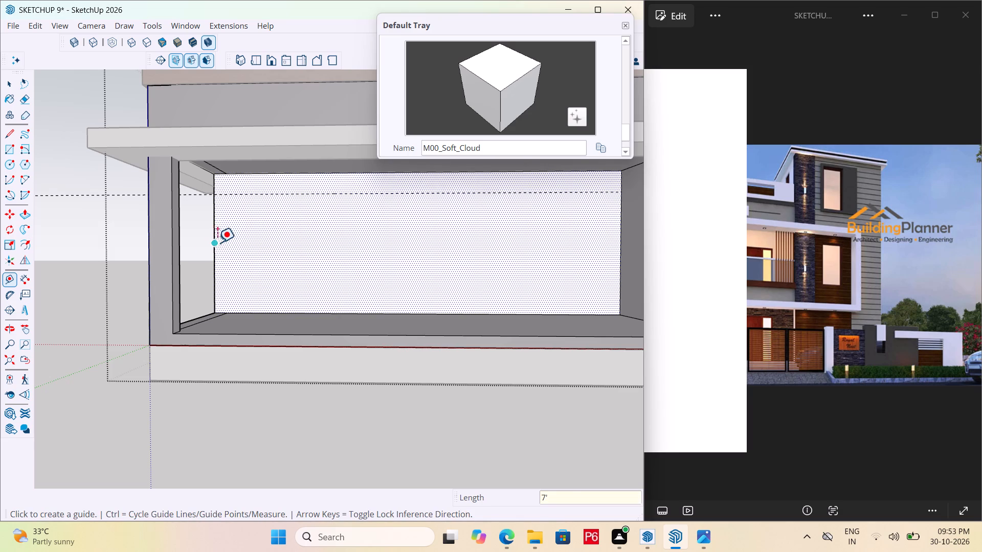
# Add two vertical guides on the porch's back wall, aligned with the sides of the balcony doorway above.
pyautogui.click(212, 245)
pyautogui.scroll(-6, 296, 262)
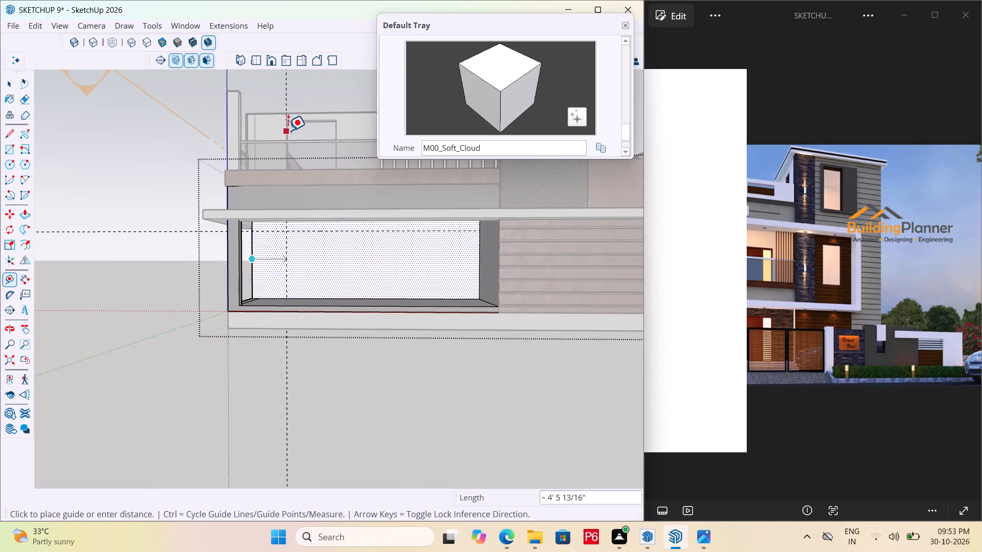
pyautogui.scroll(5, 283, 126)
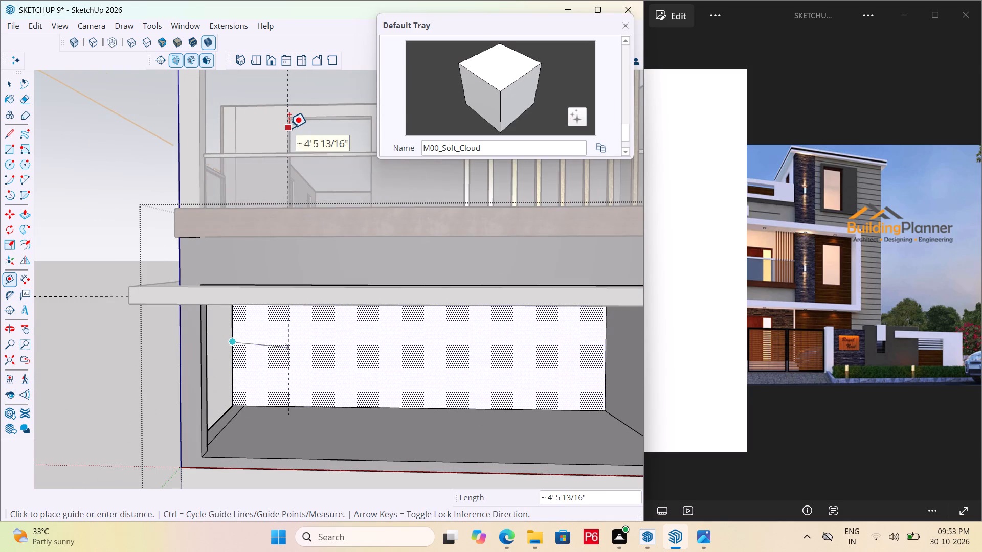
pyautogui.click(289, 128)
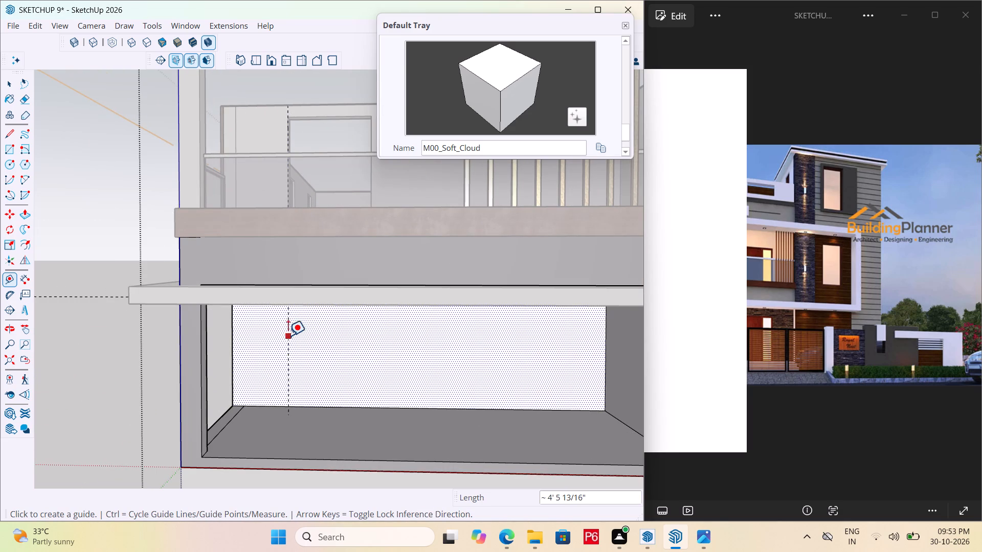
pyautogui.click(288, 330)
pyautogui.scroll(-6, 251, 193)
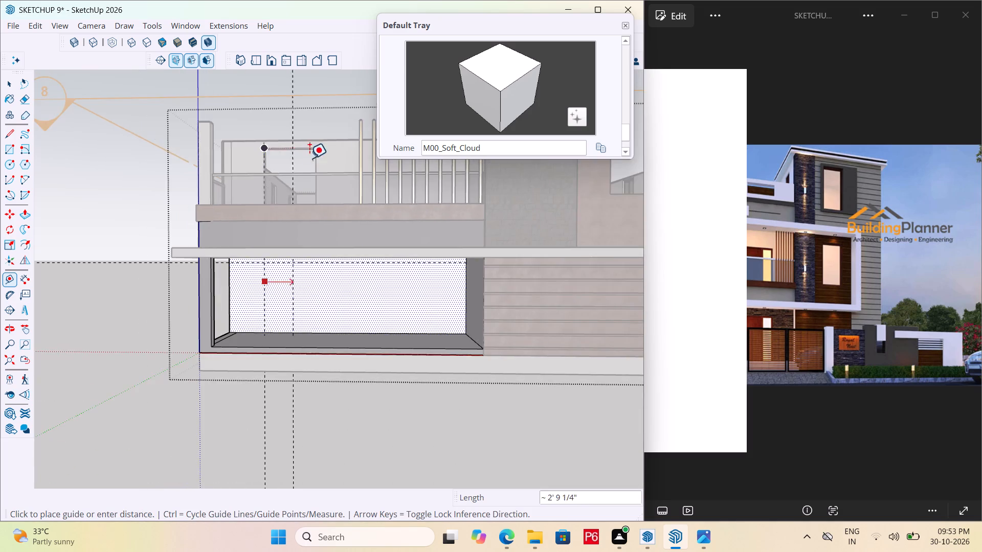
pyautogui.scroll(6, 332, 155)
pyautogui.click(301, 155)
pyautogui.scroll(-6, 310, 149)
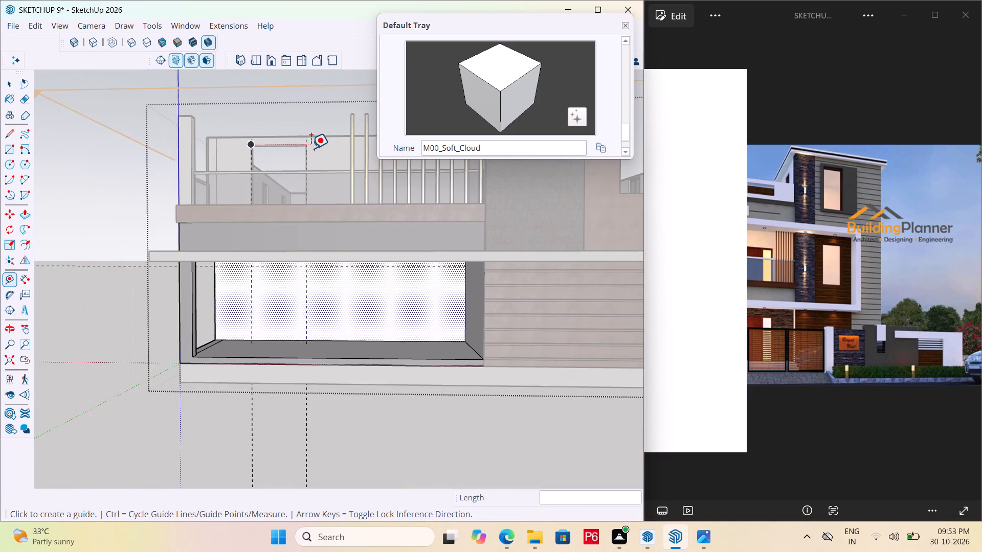
# Examine the guide layout on the porch's back wall up close and from the side of the house.
pyautogui.moveTo(258, 297); pyautogui.dragTo(270, 274, button='middle')
pyautogui.press('r')
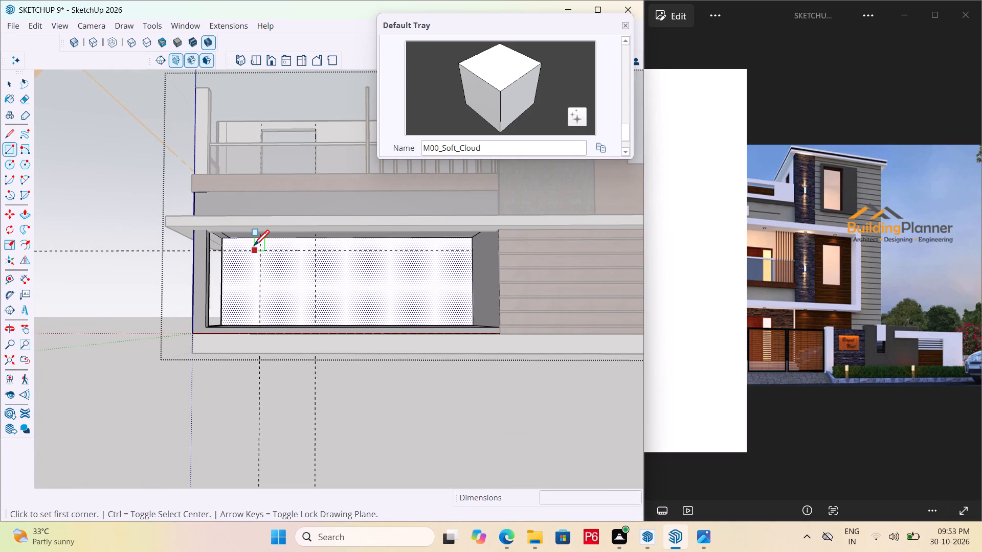
pyautogui.scroll(7, 260, 255)
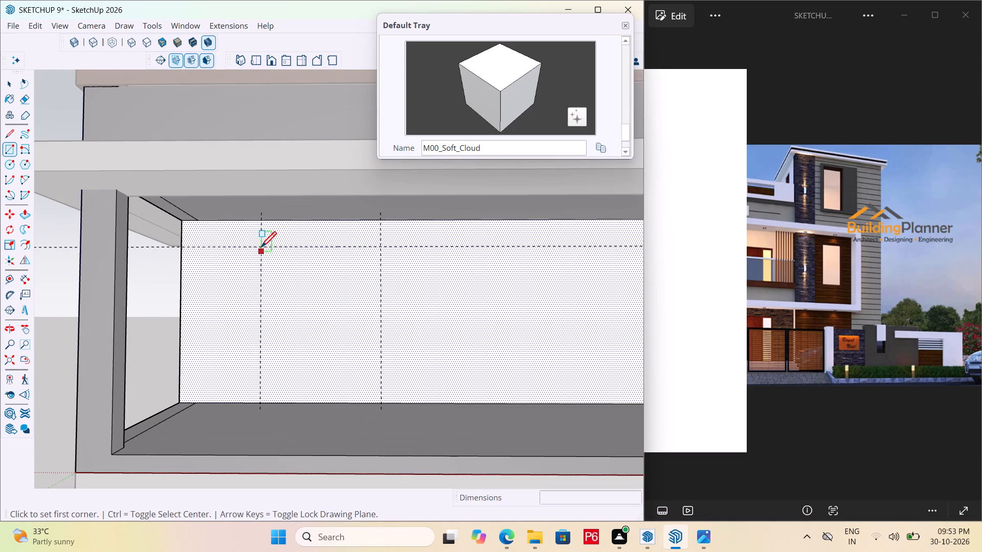
pyautogui.scroll(6, 295, 271)
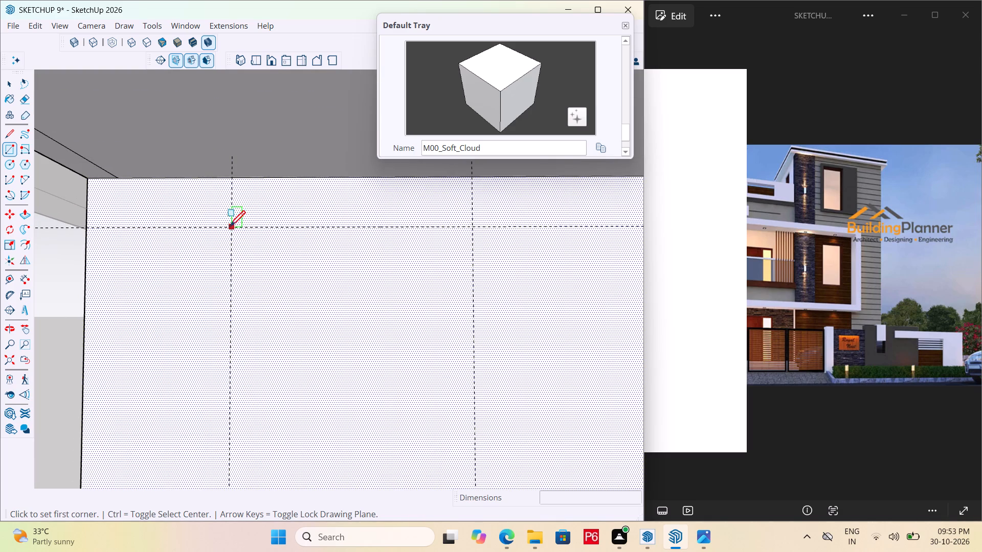
pyautogui.scroll(-7, 223, 202)
pyautogui.scroll(6, 295, 398)
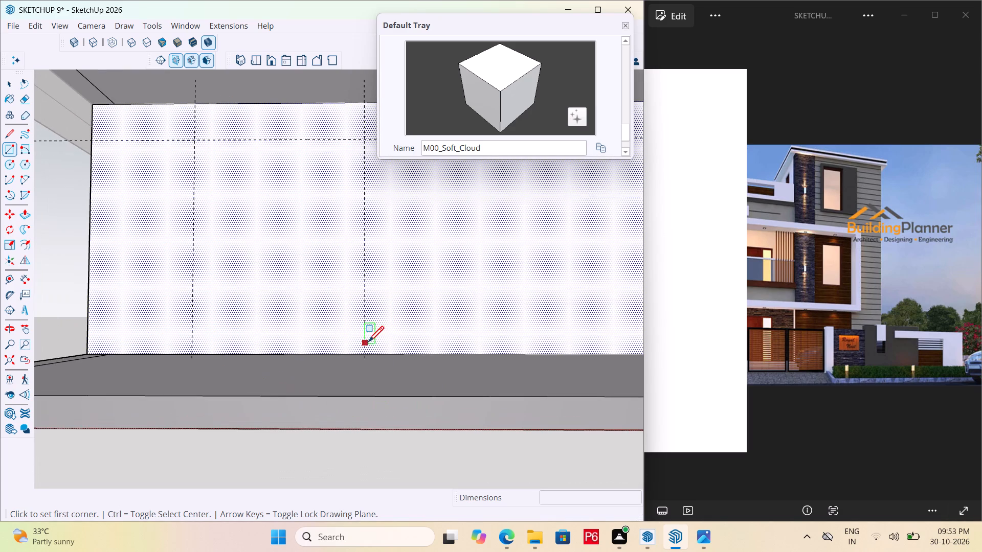
pyautogui.moveTo(317, 370); pyautogui.dragTo(560, 412, button='middle')
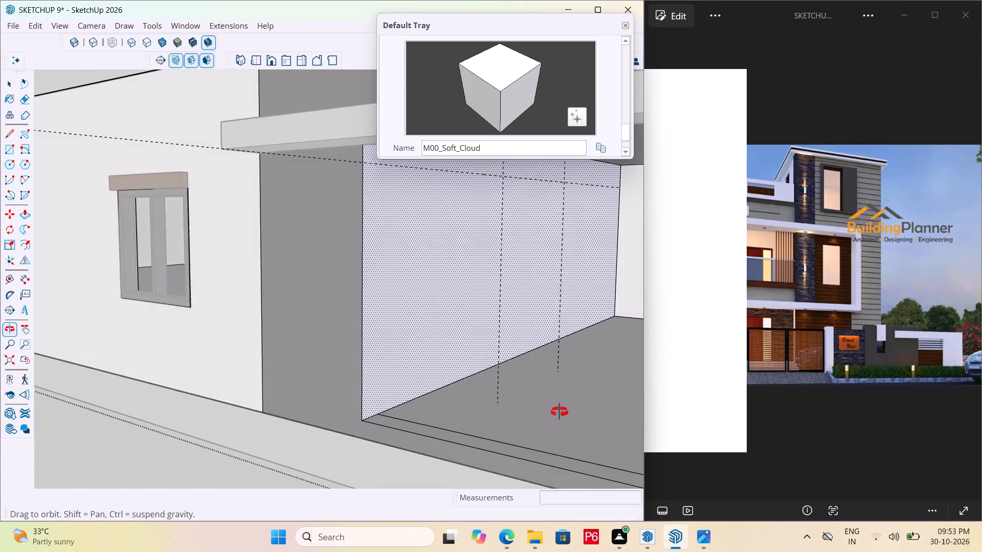
pyautogui.moveTo(560, 412); pyautogui.dragTo(517, 430, button='middle')
pyautogui.scroll(-6, 366, 323)
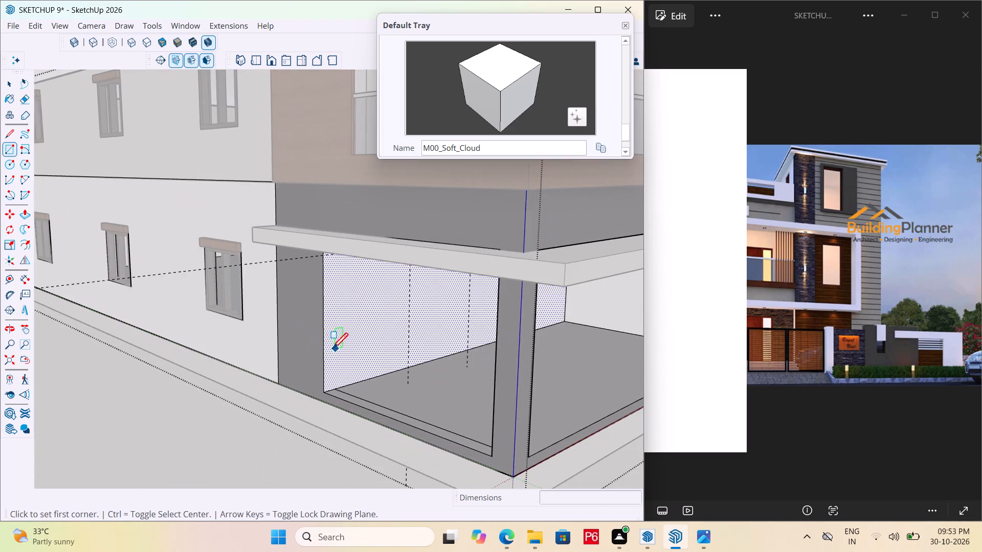
pyautogui.scroll(-5, 283, 383)
pyautogui.moveTo(321, 351); pyautogui.dragTo(321, 309, button='middle')
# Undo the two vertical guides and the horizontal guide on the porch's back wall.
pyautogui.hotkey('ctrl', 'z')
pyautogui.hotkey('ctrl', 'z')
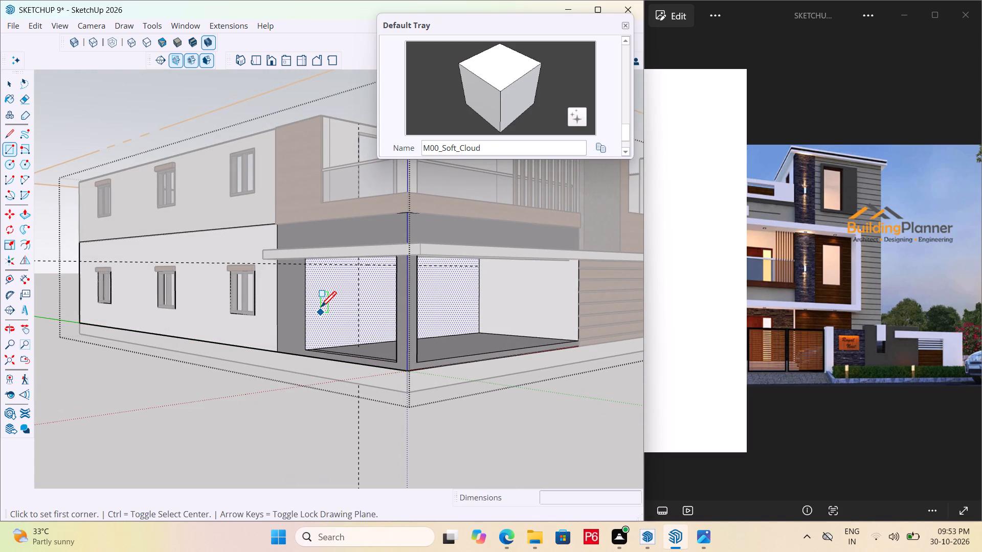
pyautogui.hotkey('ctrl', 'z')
# Add a horizontal guide 7' above the base of the porch's back wall.
pyautogui.moveTo(315, 303); pyautogui.dragTo(124, 289, button='middle')
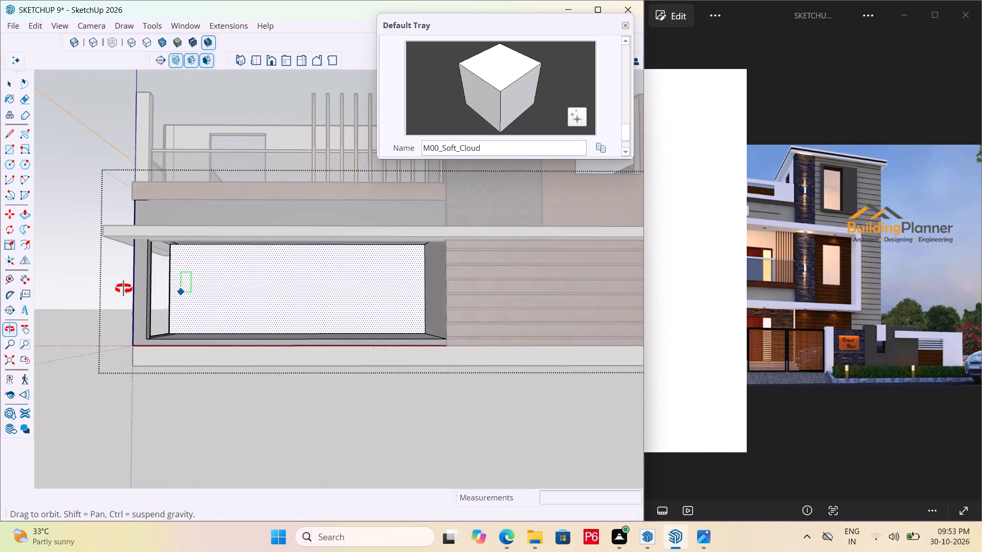
pyautogui.moveTo(124, 289); pyautogui.dragTo(144, 314, button='middle')
pyautogui.scroll(6, 247, 342)
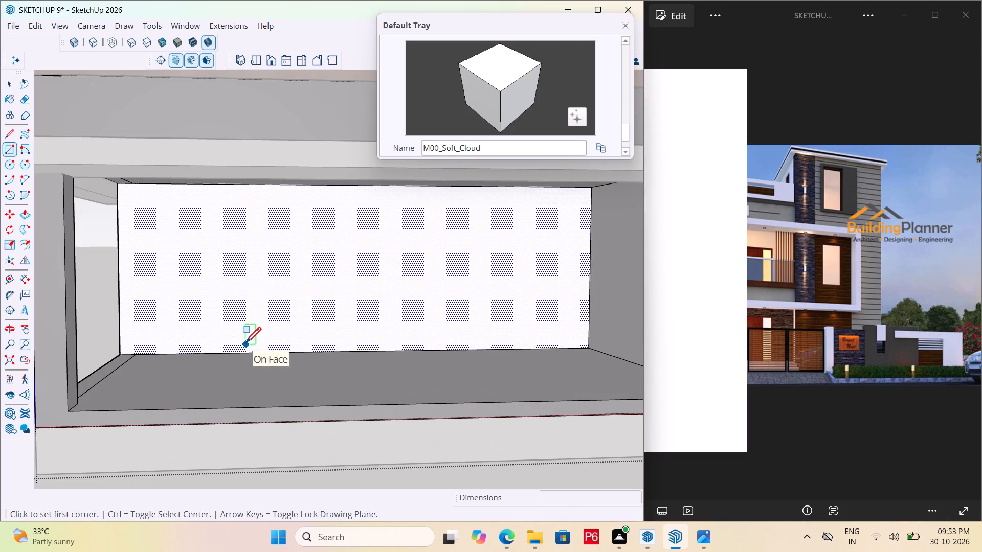
pyautogui.press('t')
pyautogui.click(252, 353)
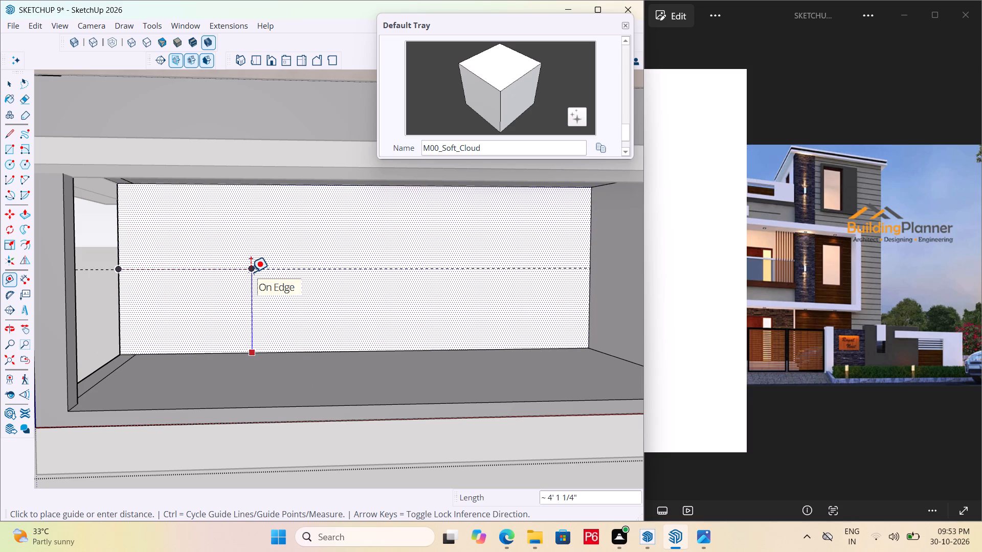
pyautogui.write("7'")
pyautogui.press('Return')
# Add a vertical guide about 4' 2" in from the outer side edge of the porch's back wall, near the balcony doorway's side.
pyautogui.click(119, 277)
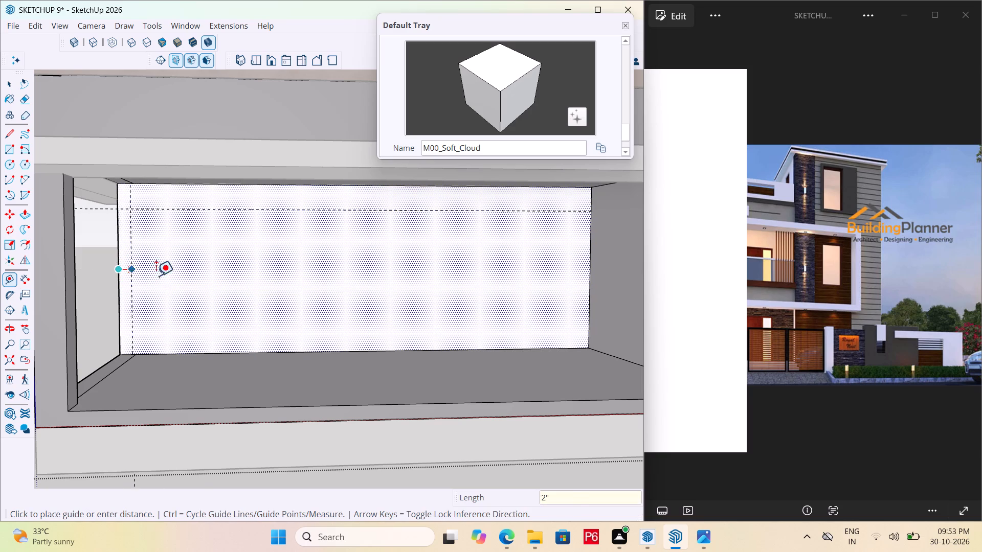
pyautogui.scroll(-3, 207, 280)
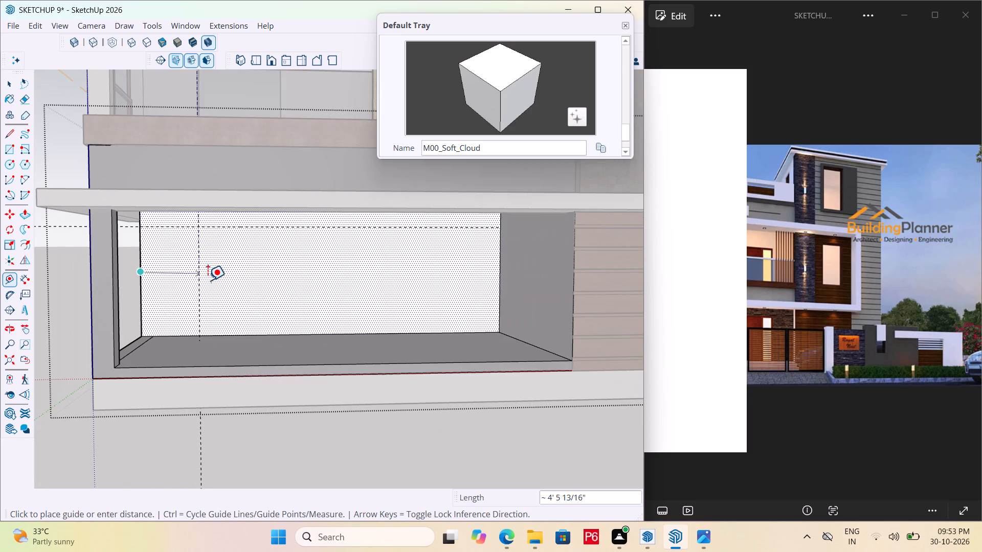
pyautogui.scroll(-5, 190, 211)
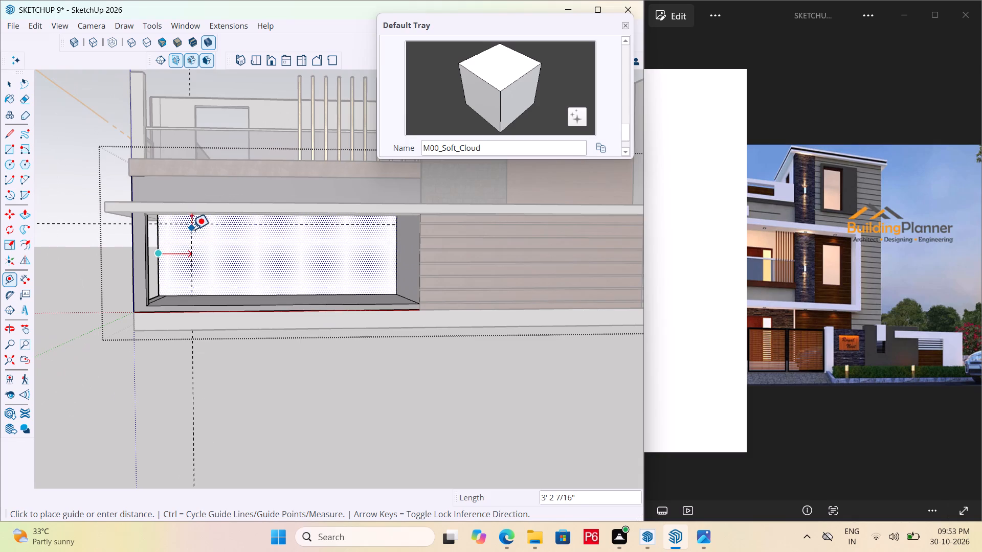
pyautogui.scroll(-5, 184, 146)
pyautogui.scroll(11, 202, 104)
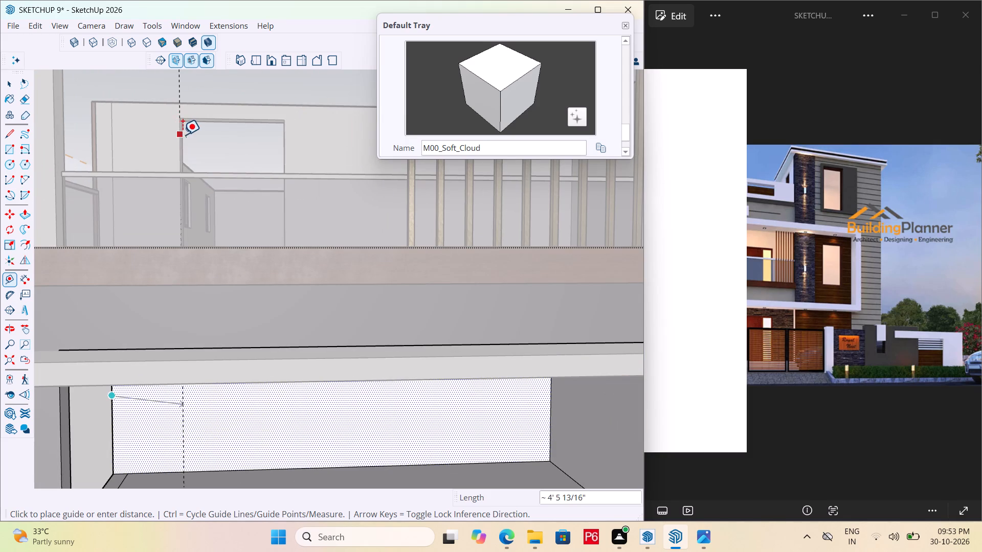
pyautogui.scroll(5, 190, 417)
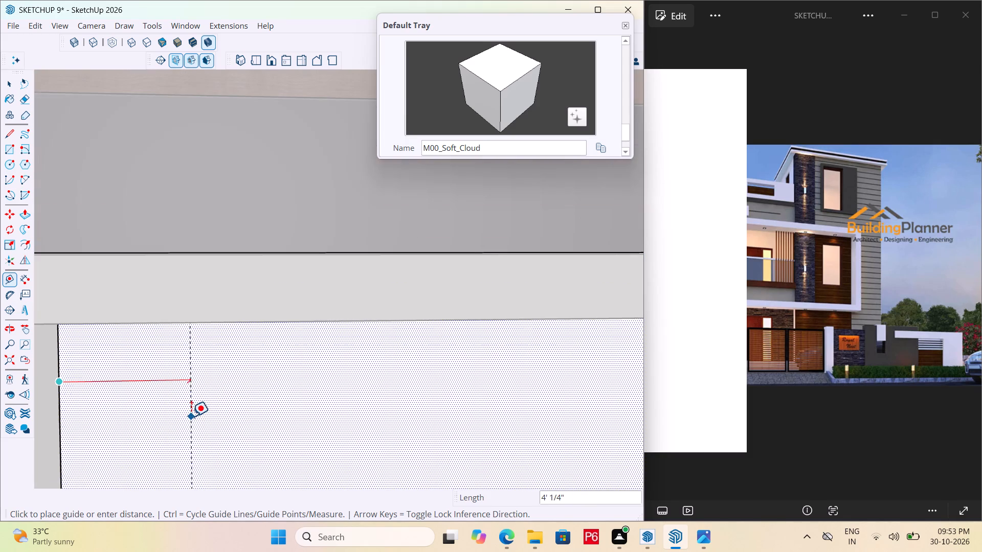
pyautogui.click(196, 345)
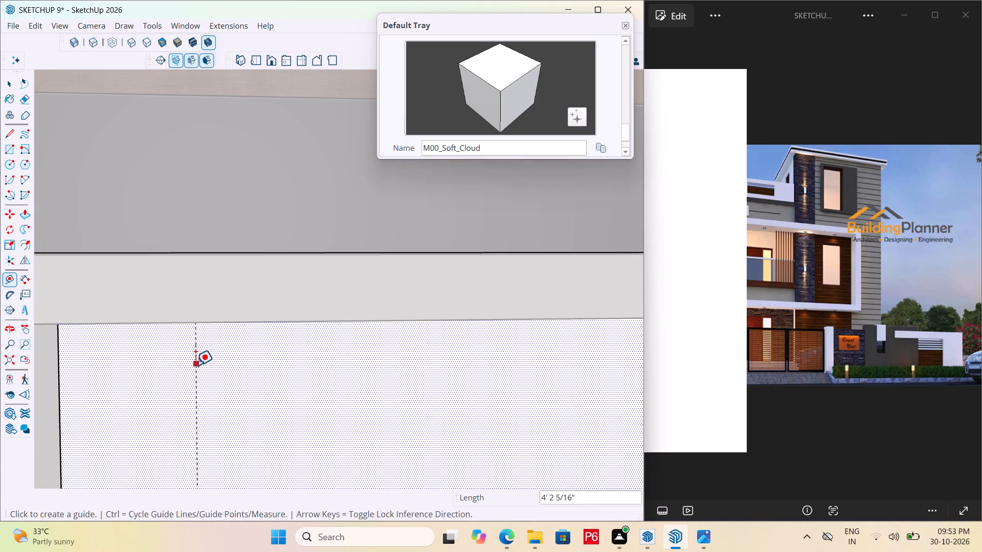
# Add a second vertical guide 5' from the first to mark the porch doorway's width.
pyautogui.click(195, 360)
pyautogui.write("5'")
pyautogui.press('Return')
# Save the model with the porch doorway guides.
pyautogui.scroll(-6, 355, 365)
pyautogui.hotkey('ctrl', 's')
pyautogui.hotkey('ctrl', 's')
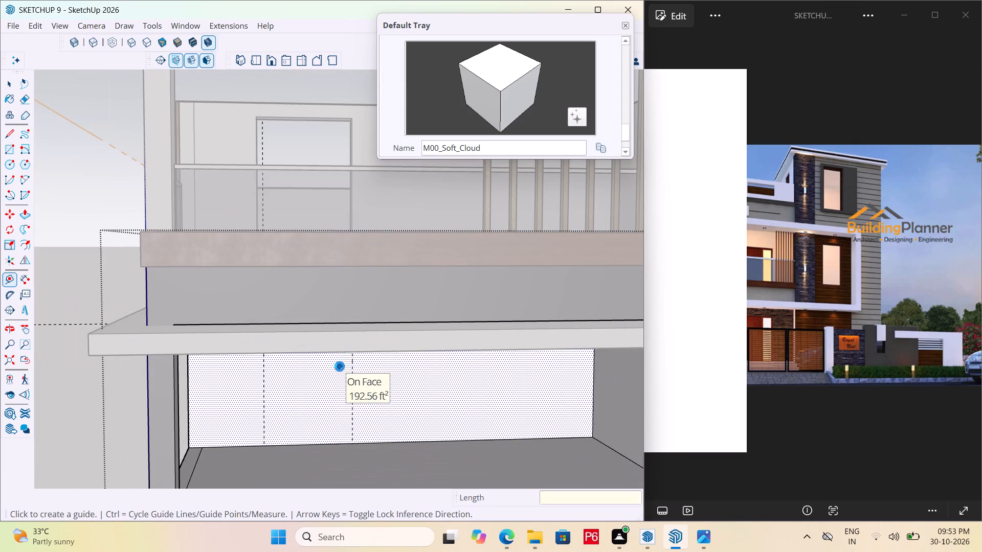
pyautogui.hotkey('ctrl', 's')
# Draw a 5' wide door rectangle on the porch's back wall, from the horizontal guide to the wall's base between the vertical guides.
pyautogui.moveTo(328, 380); pyautogui.dragTo(326, 344, button='middle')
pyautogui.press('r')
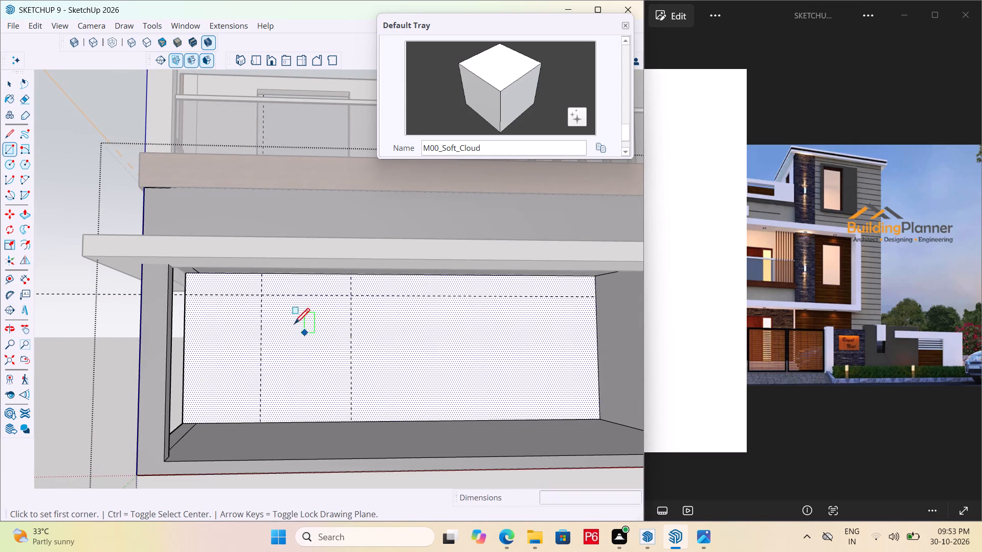
pyautogui.click(260, 294)
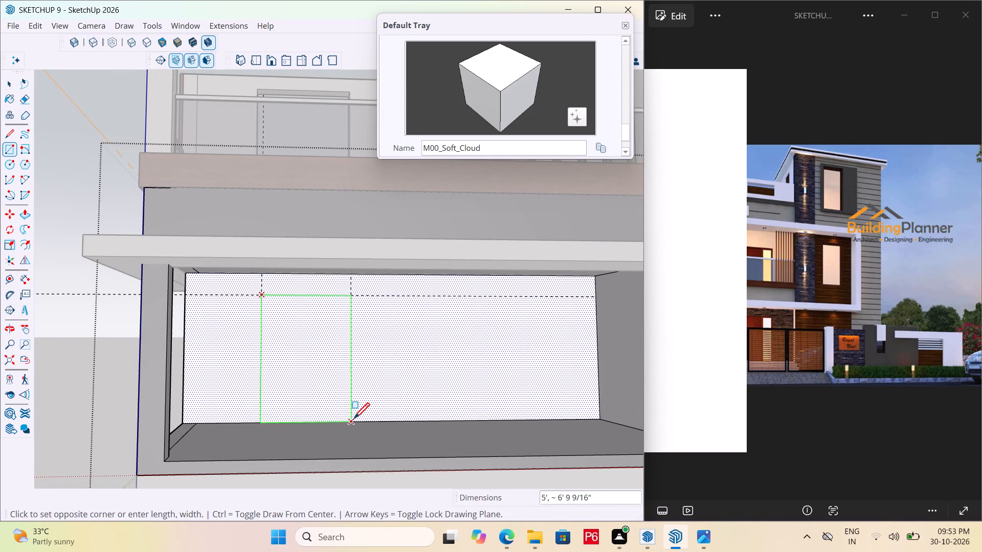
pyautogui.click(354, 420)
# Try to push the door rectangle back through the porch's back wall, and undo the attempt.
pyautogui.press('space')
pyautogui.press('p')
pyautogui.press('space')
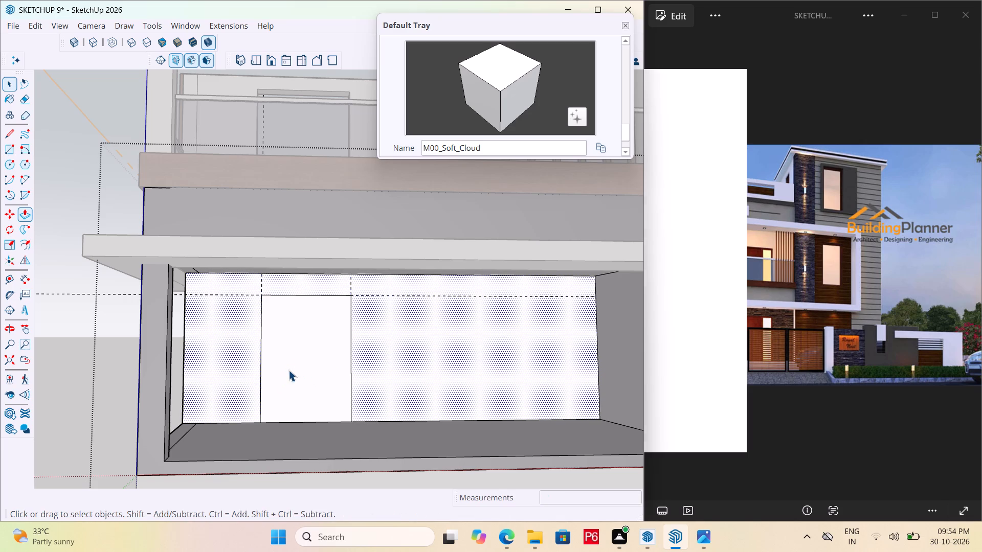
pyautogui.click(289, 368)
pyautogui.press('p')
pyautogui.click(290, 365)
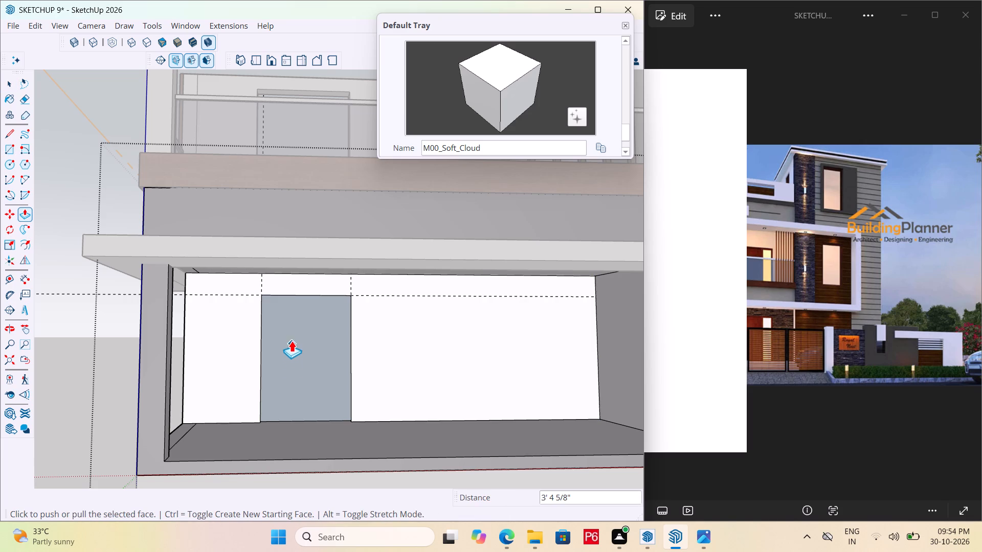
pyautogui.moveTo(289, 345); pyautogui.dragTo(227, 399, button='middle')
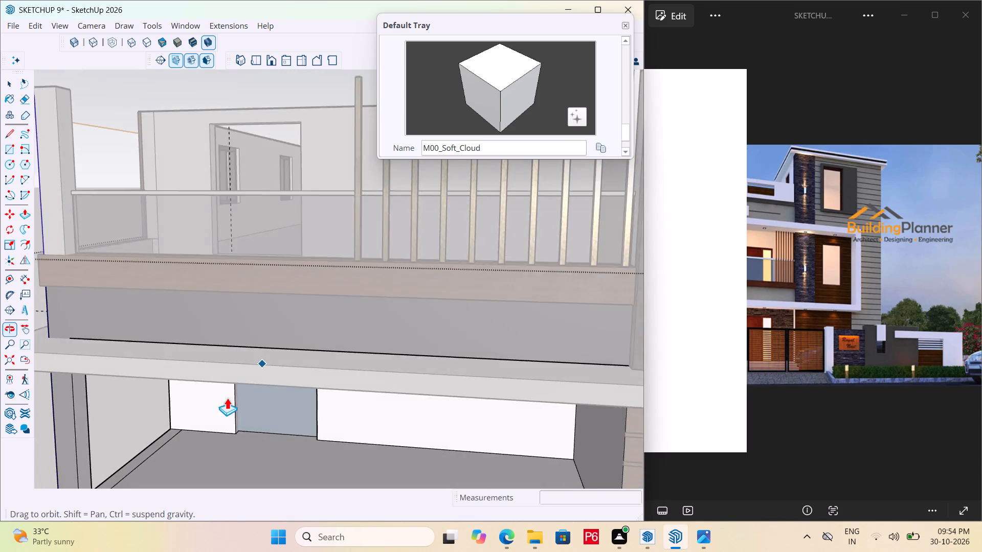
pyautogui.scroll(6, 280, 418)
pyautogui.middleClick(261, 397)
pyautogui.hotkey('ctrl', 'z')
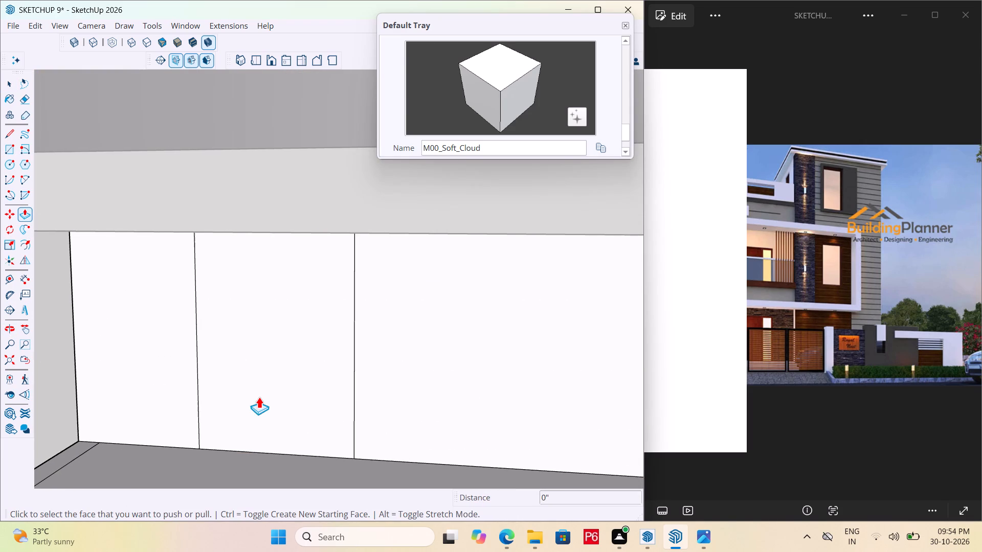
# Leave the ground-floor group and move the horizontal section plane down about 8' 4" to cut the house lower.
pyautogui.scroll(-15, 269, 394)
pyautogui.scroll(-13, 292, 319)
pyautogui.press('space')
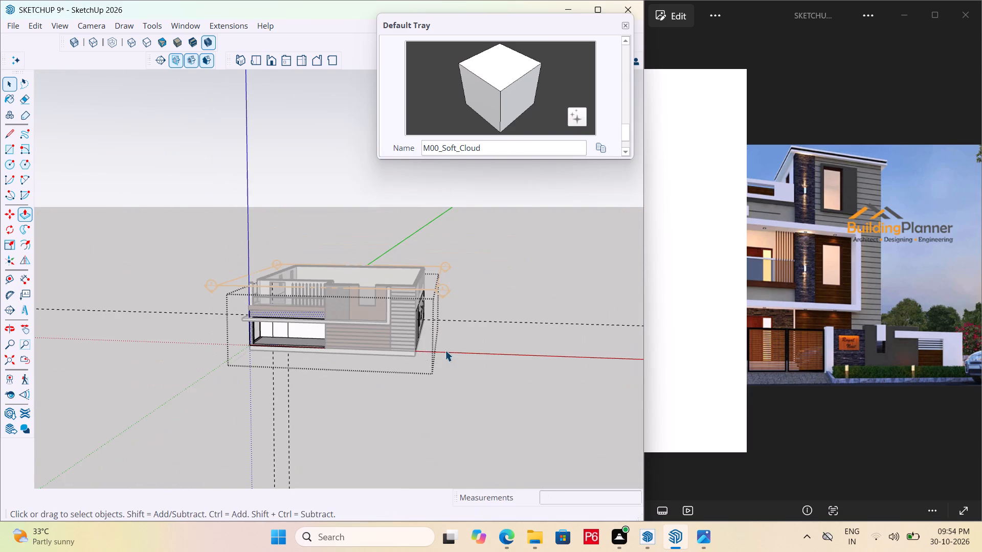
pyautogui.click(467, 366)
pyautogui.moveTo(344, 215); pyautogui.dragTo(459, 273, button='middle')
pyautogui.click(477, 303)
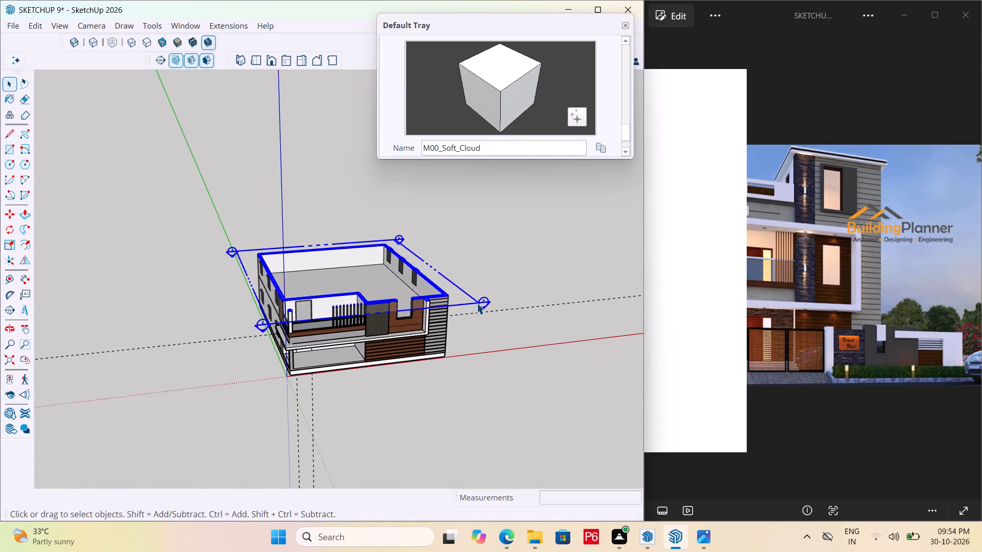
pyautogui.press('m')
pyautogui.click(480, 302)
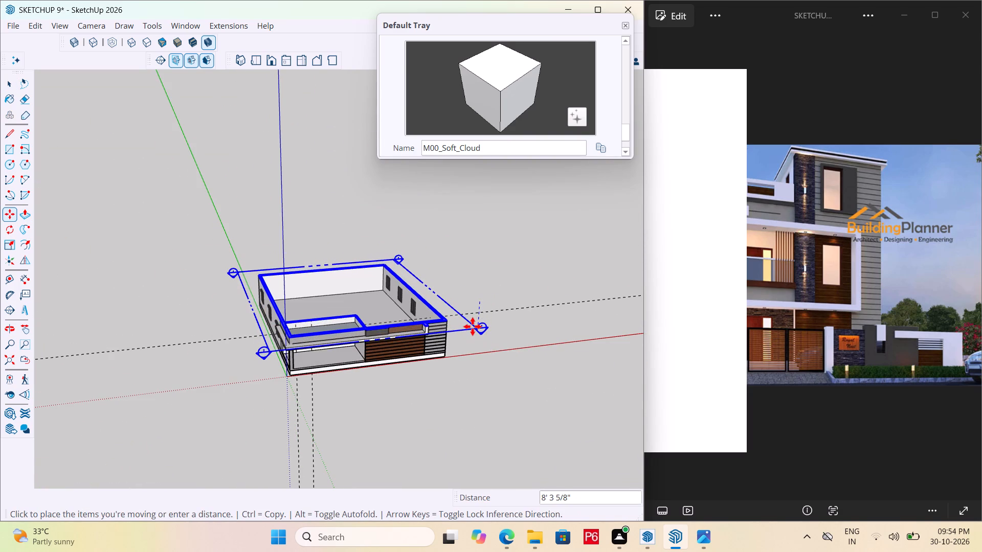
pyautogui.click(473, 327)
# Open the ground-floor group and push the door rectangle back through the porch's back wall to cut the doorway.
pyautogui.moveTo(333, 326); pyautogui.dragTo(763, 478, button='middle')
pyautogui.scroll(4, 762, 472)
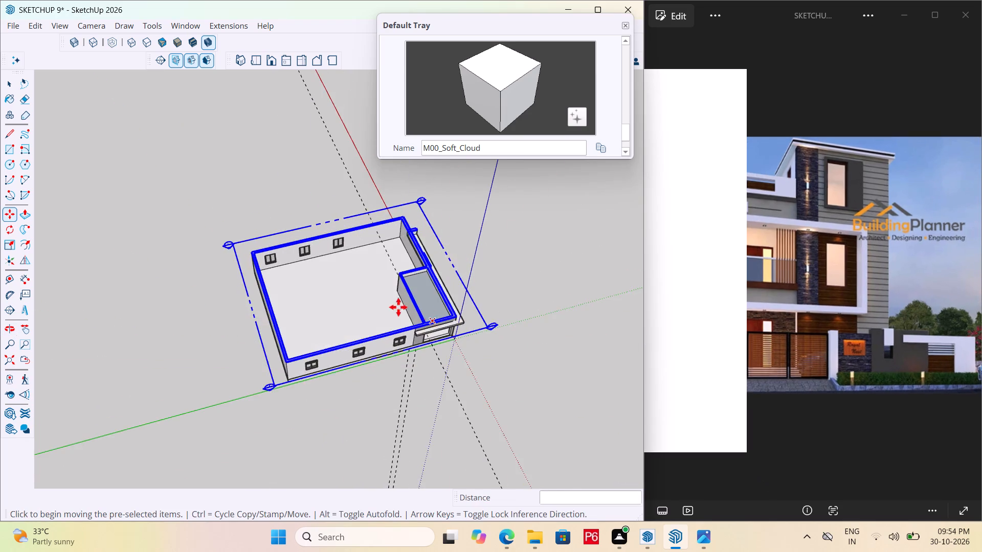
pyautogui.scroll(9, 398, 307)
pyautogui.moveTo(483, 300); pyautogui.dragTo(110, 190, button='middle')
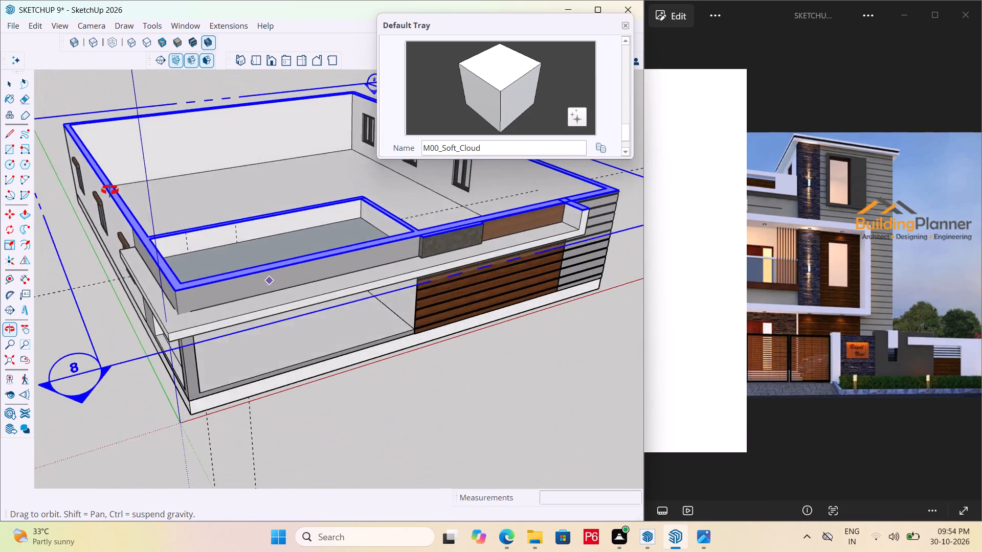
pyautogui.moveTo(110, 190); pyautogui.dragTo(232, 217, button='middle')
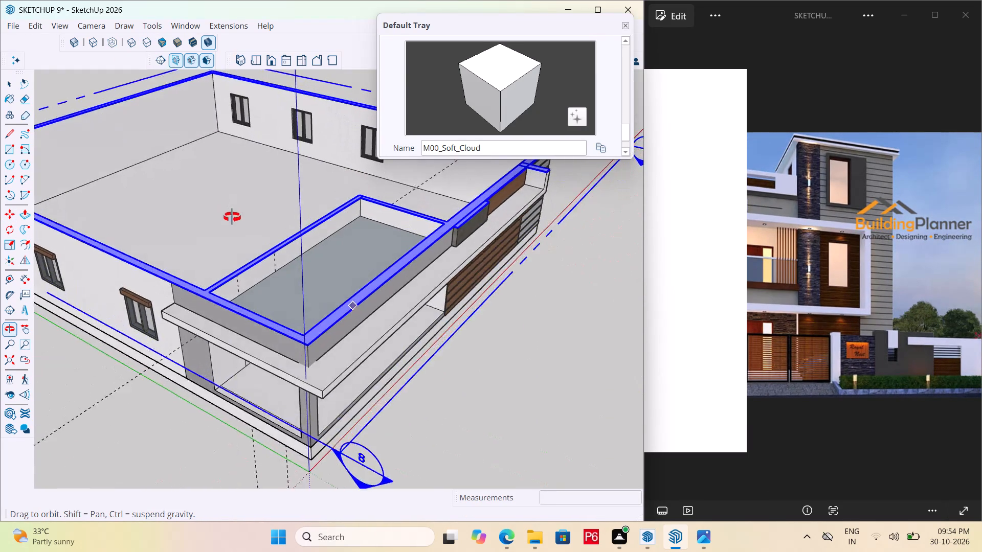
pyautogui.moveTo(232, 217); pyautogui.dragTo(207, 290, button='middle')
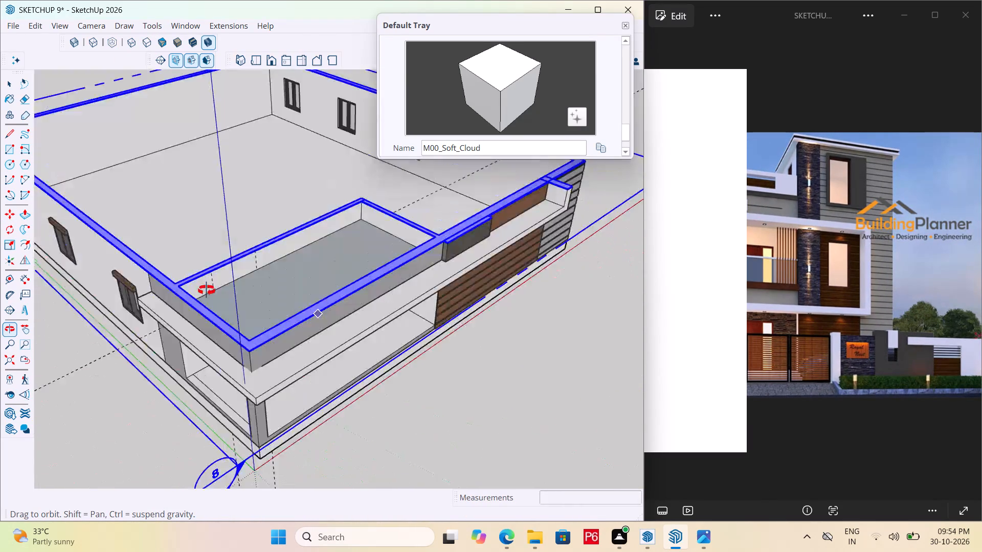
pyautogui.moveTo(207, 290); pyautogui.dragTo(165, 198, button='middle')
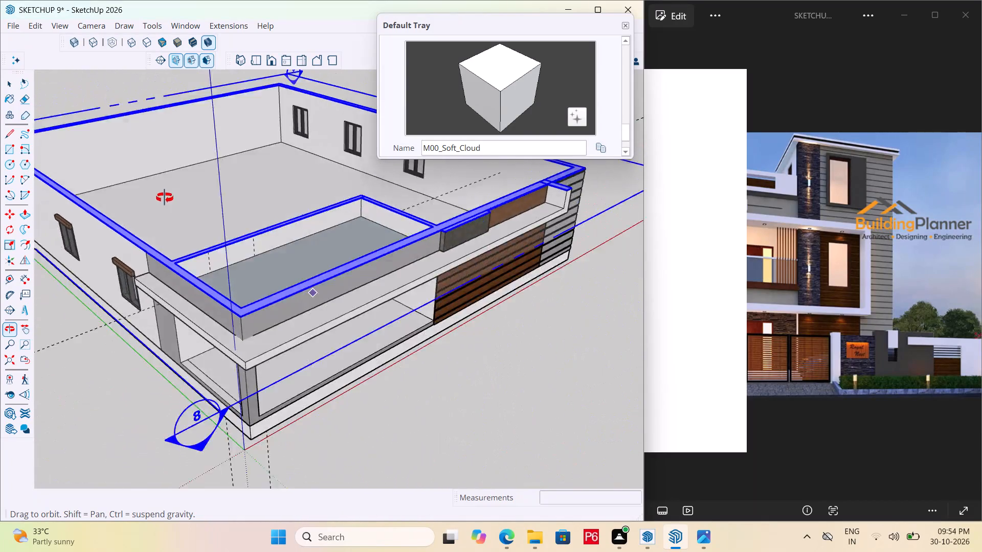
pyautogui.moveTo(165, 198); pyautogui.dragTo(104, 127, button='middle')
pyautogui.scroll(6, 274, 287)
pyautogui.press('space')
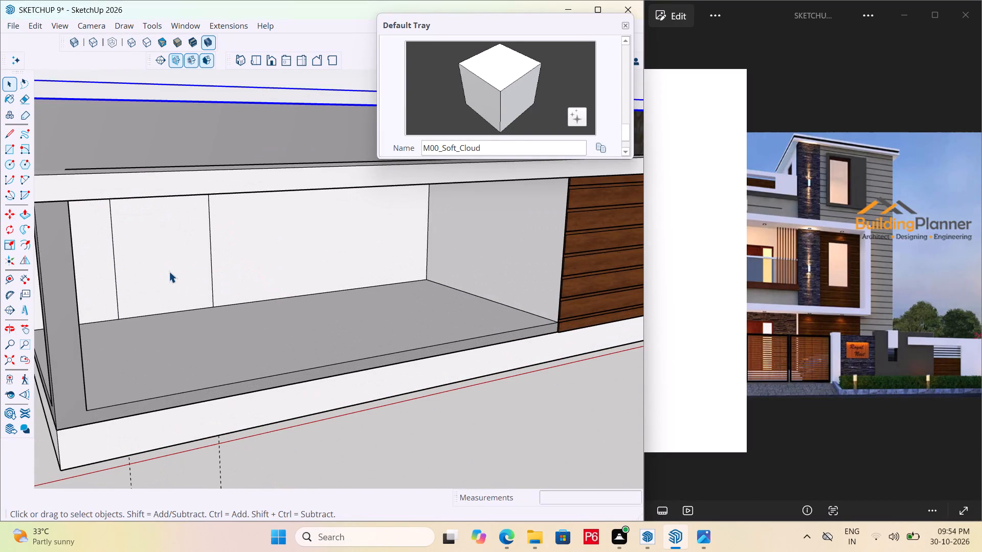
pyautogui.click(169, 271)
pyautogui.click(168, 271)
pyautogui.moveTo(168, 271); pyautogui.dragTo(169, 266)
pyautogui.click(164, 249)
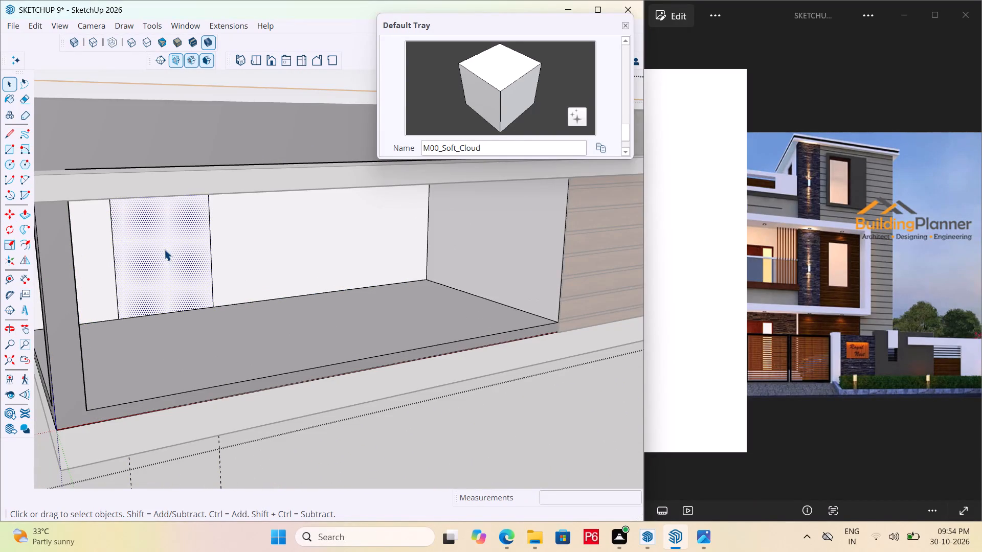
pyautogui.press('p')
pyautogui.click(164, 249)
pyautogui.moveTo(111, 207); pyautogui.dragTo(738, 428, button='middle')
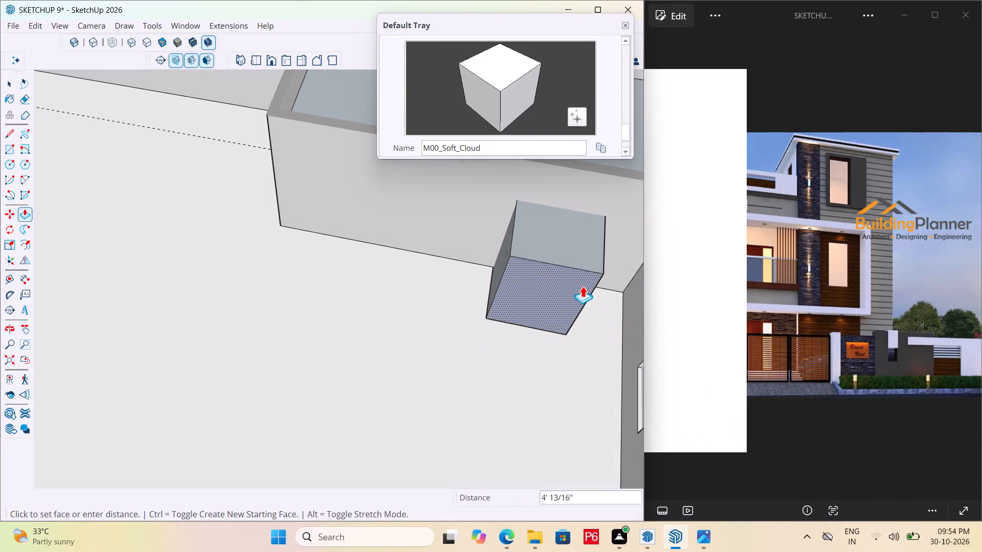
pyautogui.click(501, 214)
pyautogui.scroll(-6, 371, 264)
pyautogui.scroll(-4, 418, 272)
pyautogui.moveTo(493, 315); pyautogui.dragTo(211, 249, button='middle')
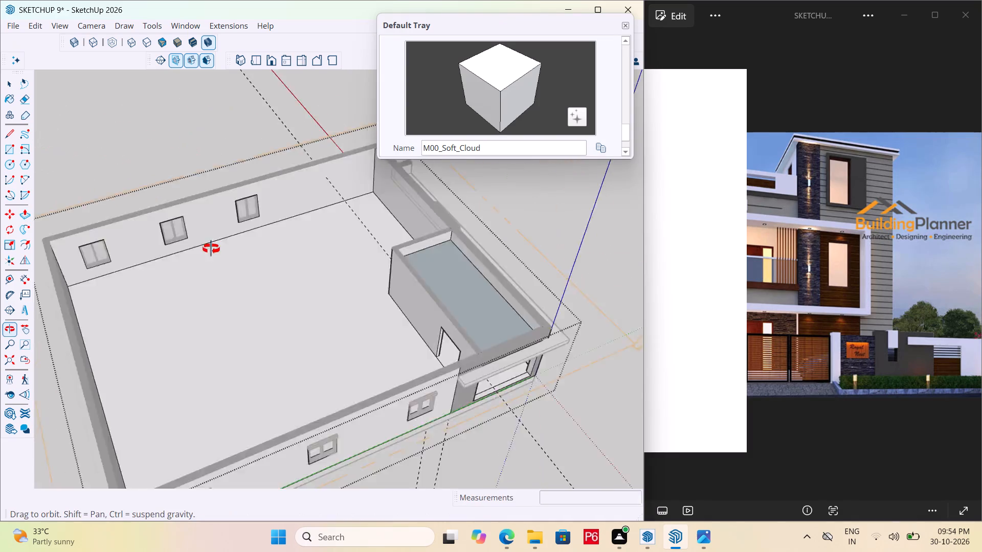
pyautogui.moveTo(211, 249); pyautogui.dragTo(0, 173, button='middle')
pyautogui.moveTo(381, 328); pyautogui.dragTo(303, 291, button='middle')
# Save the model with the porch doorway cut, and leave the ground-floor group.
pyautogui.hotkey('ctrl', 's')
pyautogui.hotkey('ctrl', 's')
pyautogui.hotkey('ctrl', 's')
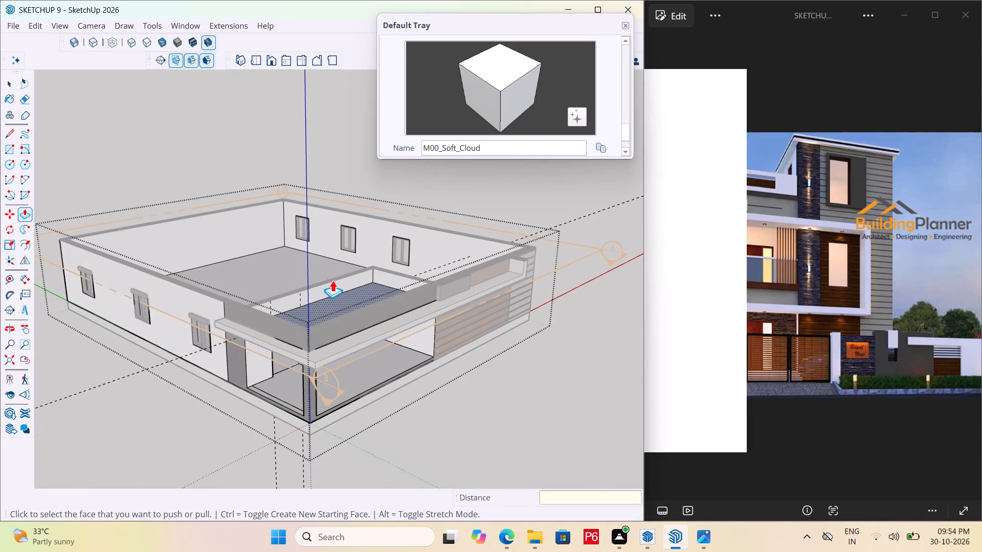
pyautogui.hotkey('ctrl', 's')
pyautogui.press('space')
pyautogui.click(510, 423)
pyautogui.moveTo(471, 380); pyautogui.dragTo(451, 366, button='middle')
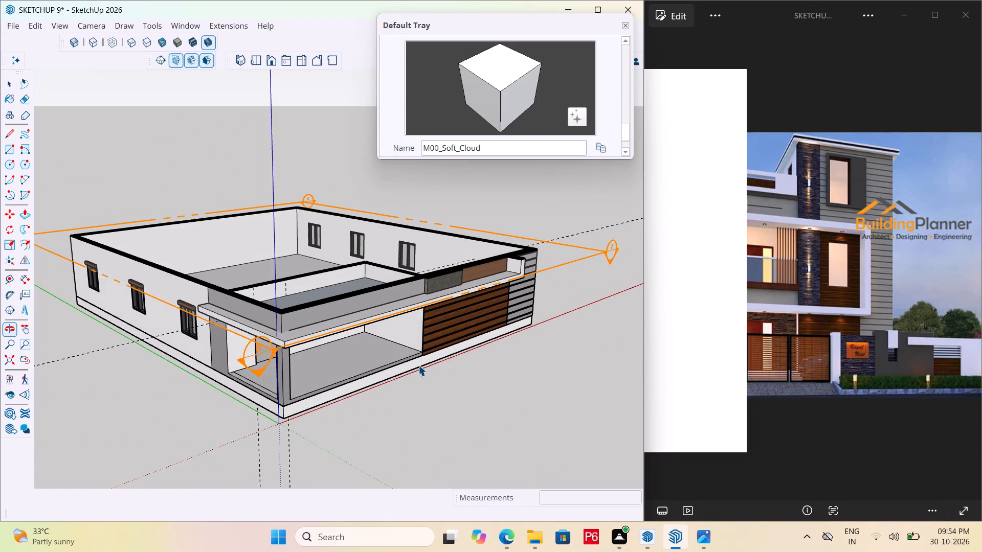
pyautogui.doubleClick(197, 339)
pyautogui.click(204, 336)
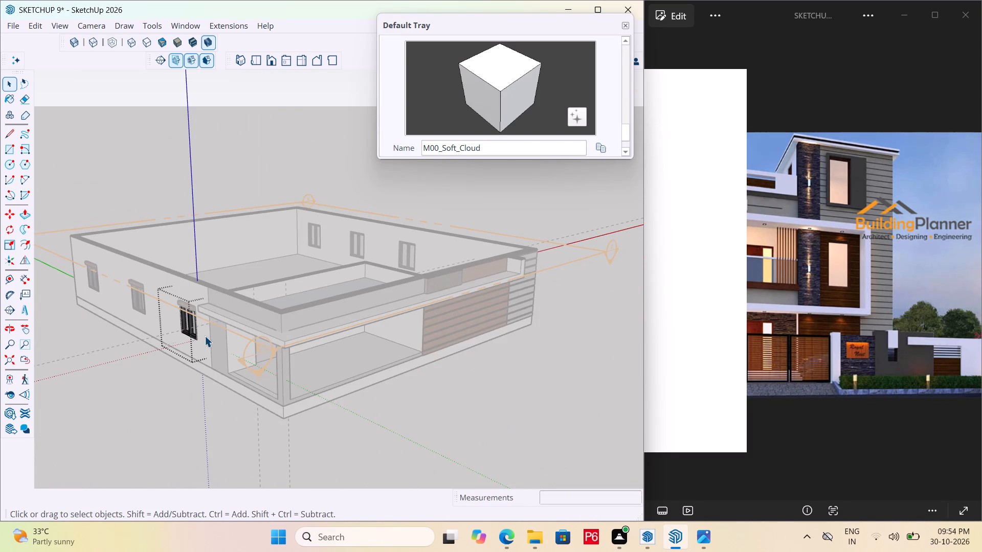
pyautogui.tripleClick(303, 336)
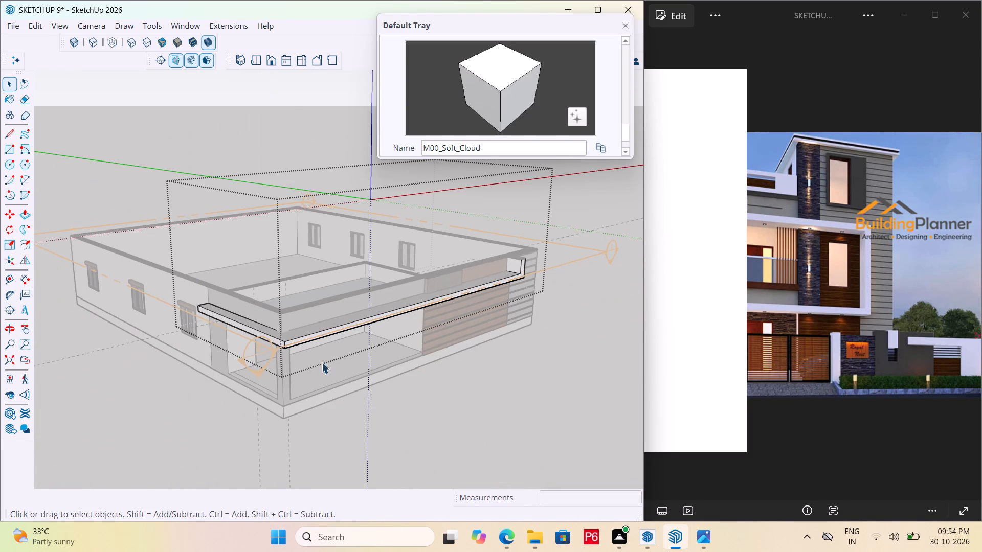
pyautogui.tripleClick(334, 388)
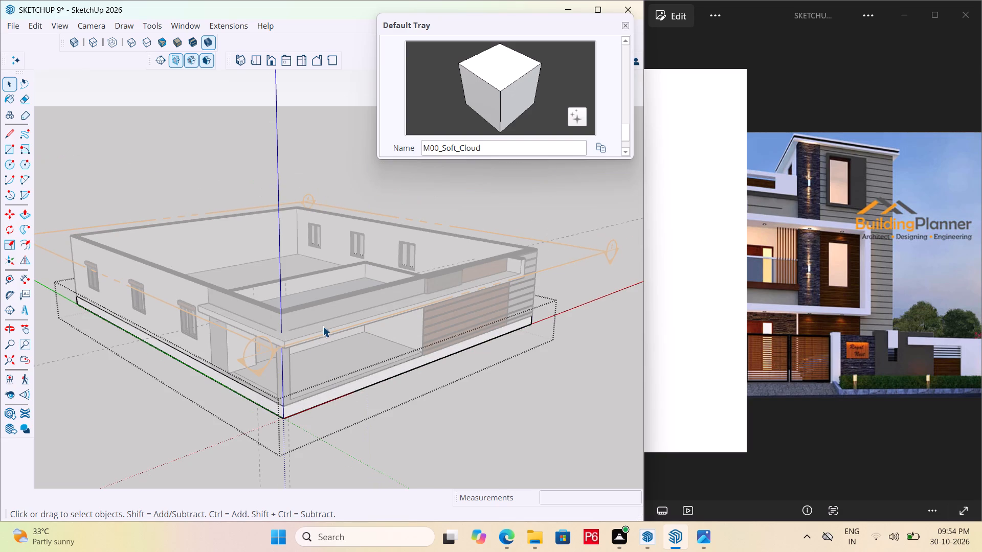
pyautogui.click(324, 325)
# Reopen the ground-floor group and erase the two vertical door guides where they extend below the house.
pyautogui.doubleClick(331, 312)
pyautogui.click(334, 306)
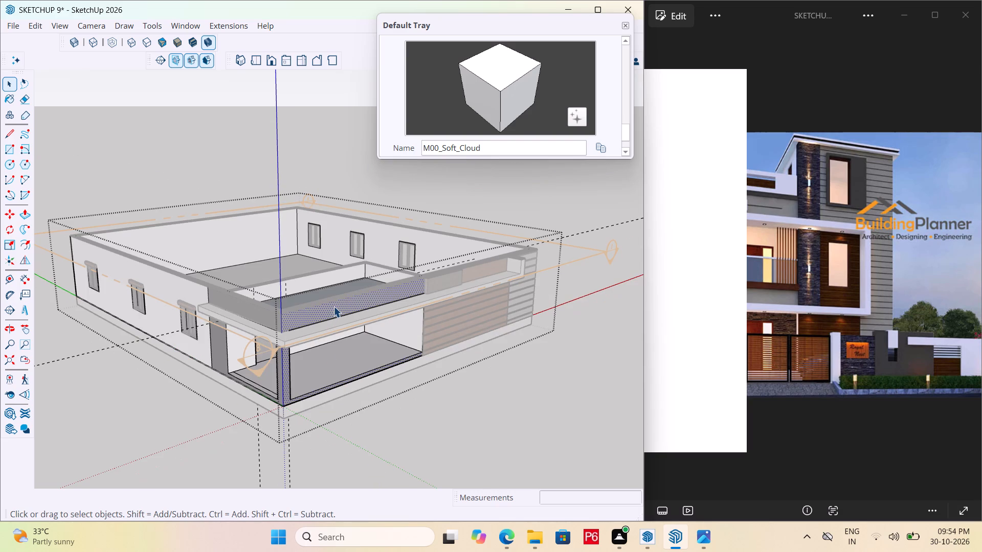
pyautogui.moveTo(329, 351); pyautogui.dragTo(308, 283, button='middle')
pyautogui.doubleClick(308, 283)
pyautogui.scroll(-5, 309, 295)
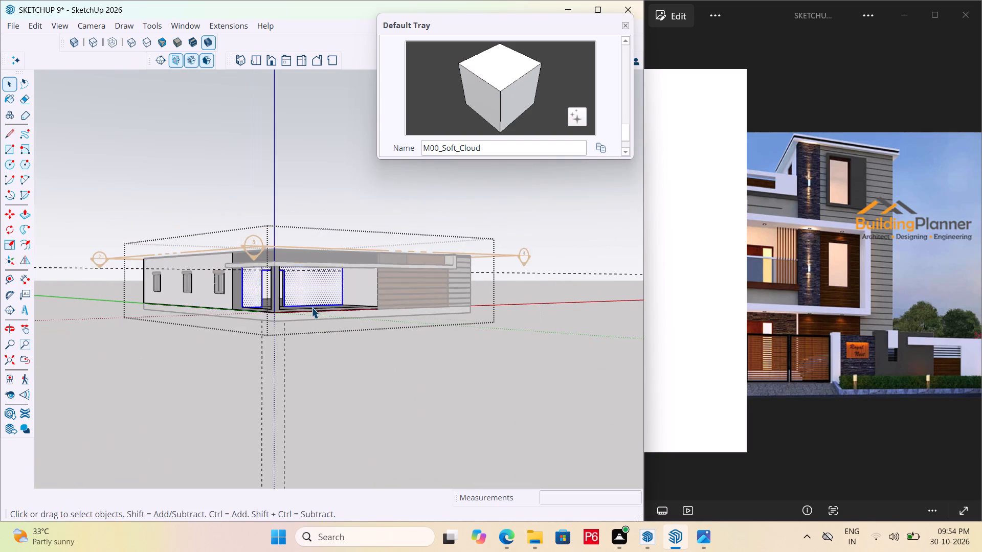
pyautogui.moveTo(311, 328); pyautogui.dragTo(316, 373, button='middle')
pyautogui.press('e')
pyautogui.moveTo(319, 414); pyautogui.dragTo(255, 407)
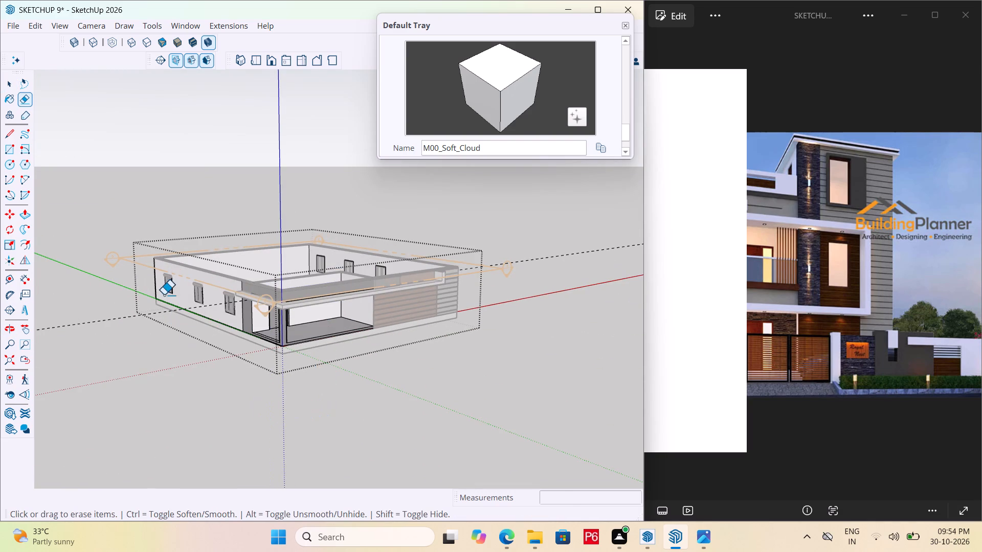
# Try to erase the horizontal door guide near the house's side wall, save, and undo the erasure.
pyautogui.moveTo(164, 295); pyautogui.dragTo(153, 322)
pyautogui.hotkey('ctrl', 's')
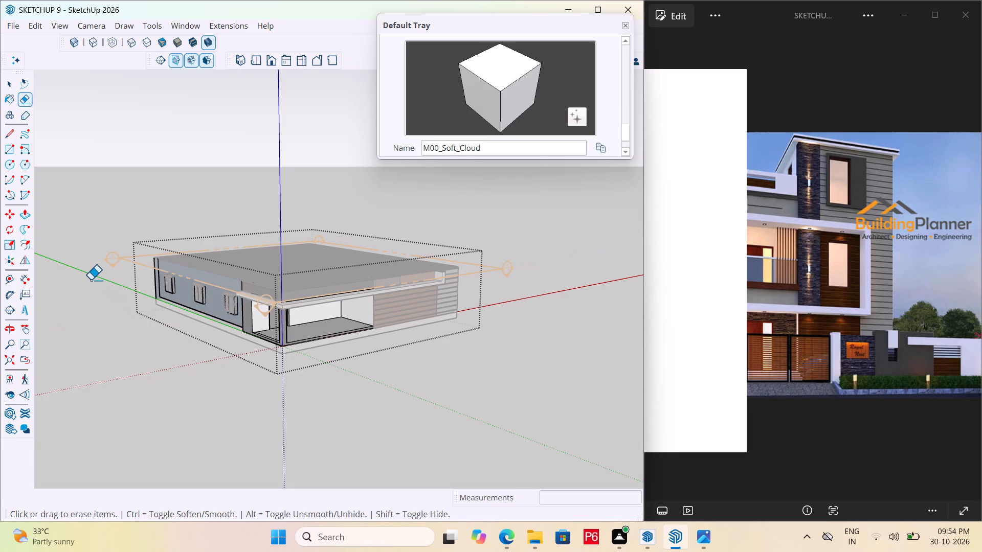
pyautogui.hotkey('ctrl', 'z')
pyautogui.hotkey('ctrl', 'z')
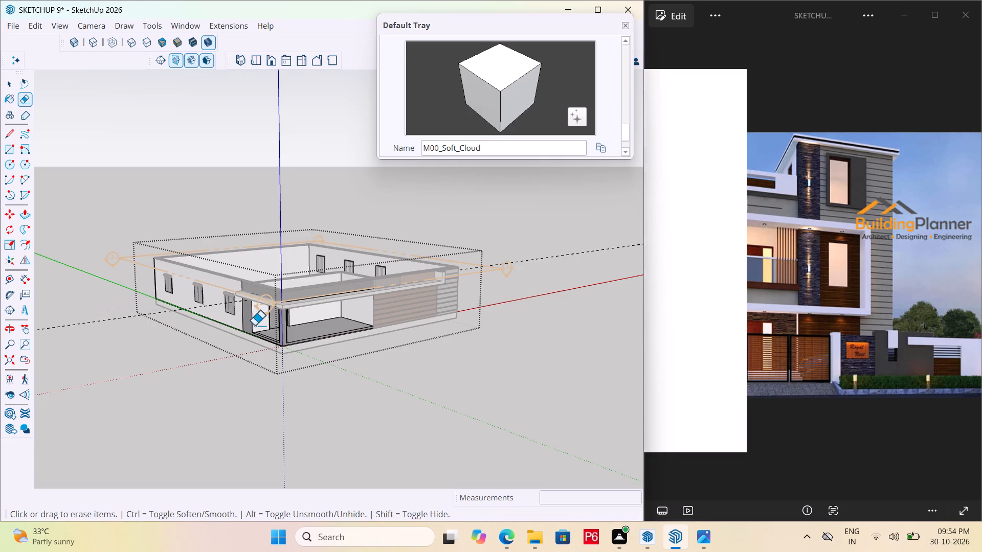
# Erase the horizontal door guide where it extends beyond the house's side wall.
pyautogui.moveTo(254, 326); pyautogui.dragTo(155, 319, button='middle')
pyautogui.moveTo(115, 281); pyautogui.dragTo(130, 320)
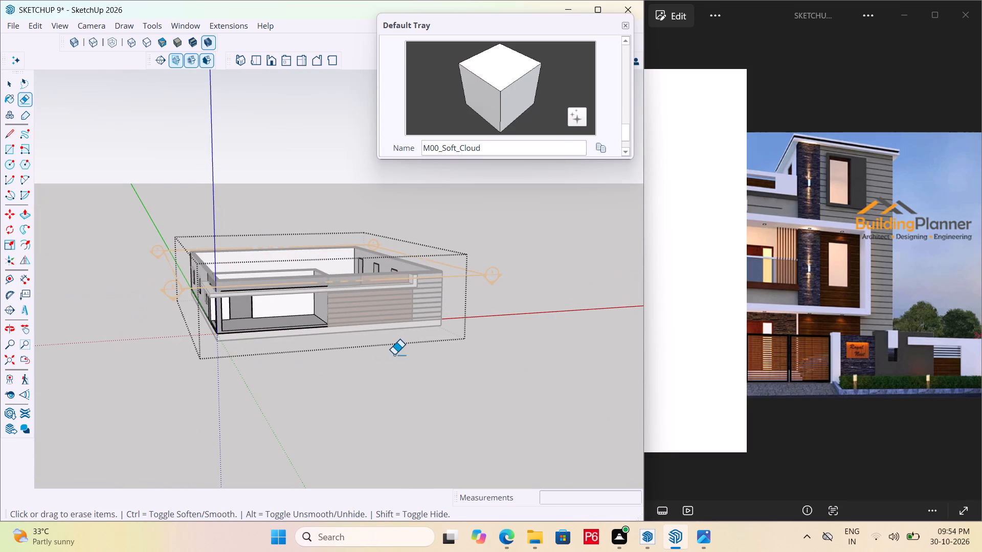
pyautogui.scroll(-4, 355, 363)
pyautogui.moveTo(357, 363); pyautogui.dragTo(392, 370, button='middle')
# Save the model without the door guides, and leave the ground-floor group.
pyautogui.hotkey('ctrl', 's')
pyautogui.hotkey('ctrl', 's')
pyautogui.hotkey('ctrl', 's')
pyautogui.hotkey('ctrl', 's')
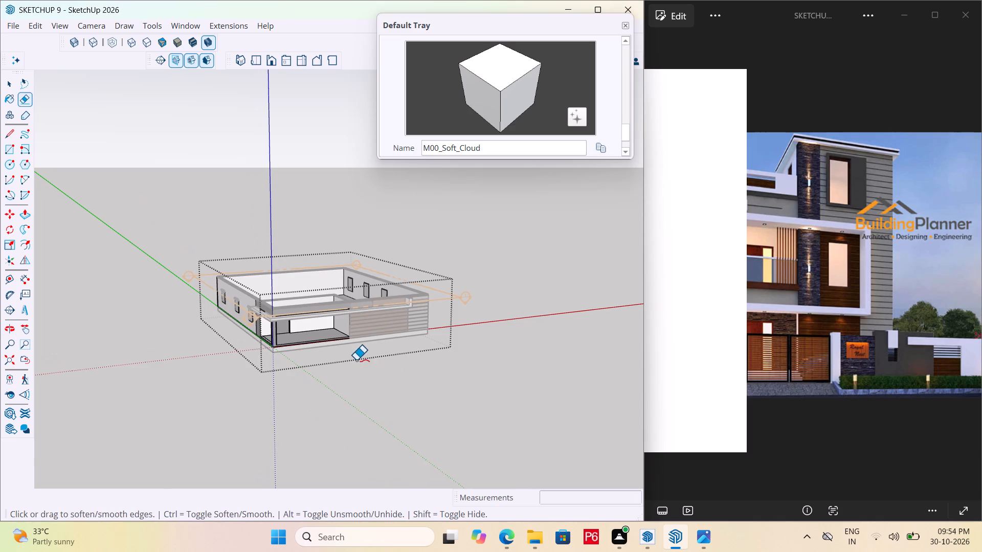
pyautogui.hotkey('ctrl', 's')
pyautogui.hotkey('ctrl', 's')
pyautogui.scroll(15, 267, 341)
pyautogui.moveTo(309, 360); pyautogui.dragTo(394, 366, button='middle')
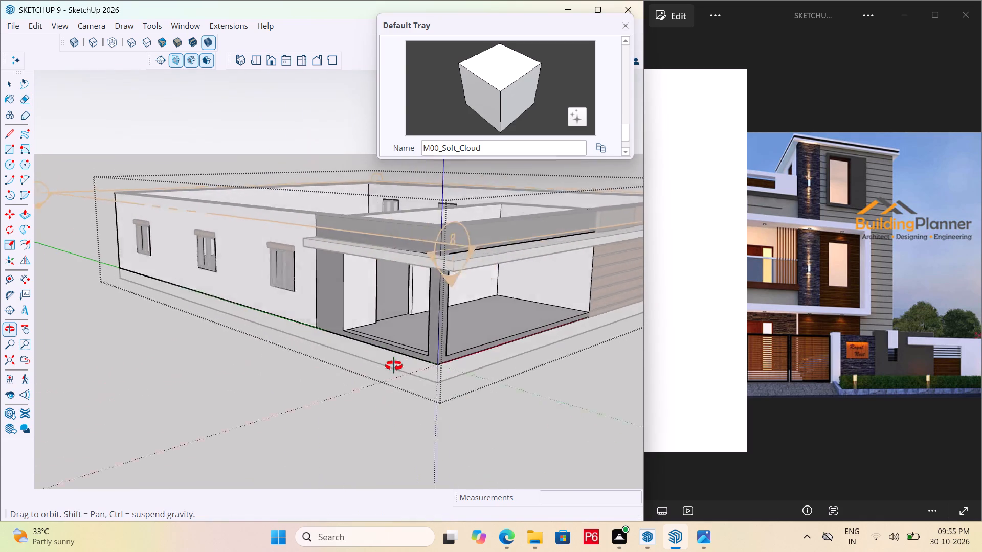
pyautogui.moveTo(394, 366); pyautogui.dragTo(316, 368, button='middle')
pyautogui.press('space')
pyautogui.click(381, 421)
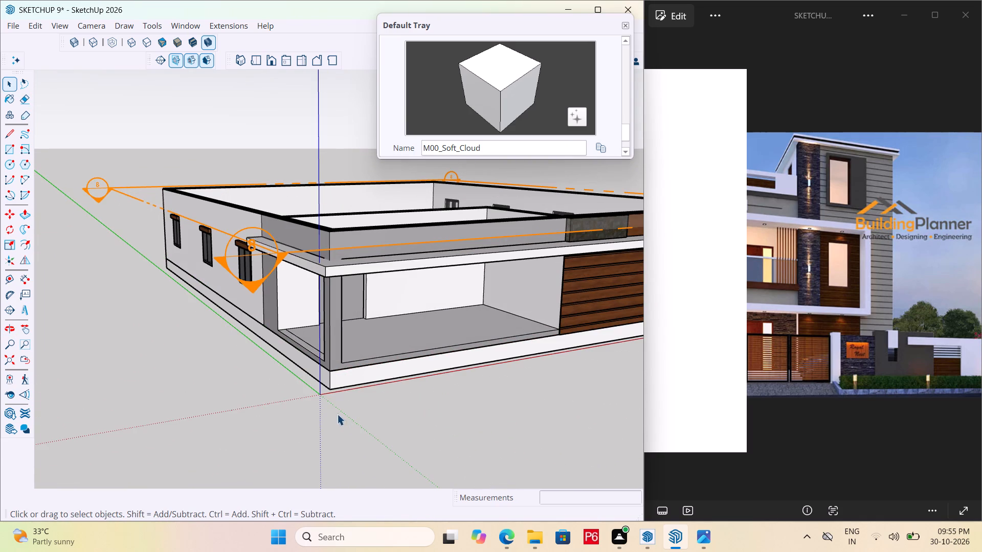
# Examine the section-cut ground floor and its corner porch from outside and from above.
pyautogui.scroll(-10, 243, 376)
pyautogui.moveTo(244, 388); pyautogui.dragTo(262, 404, button='middle')
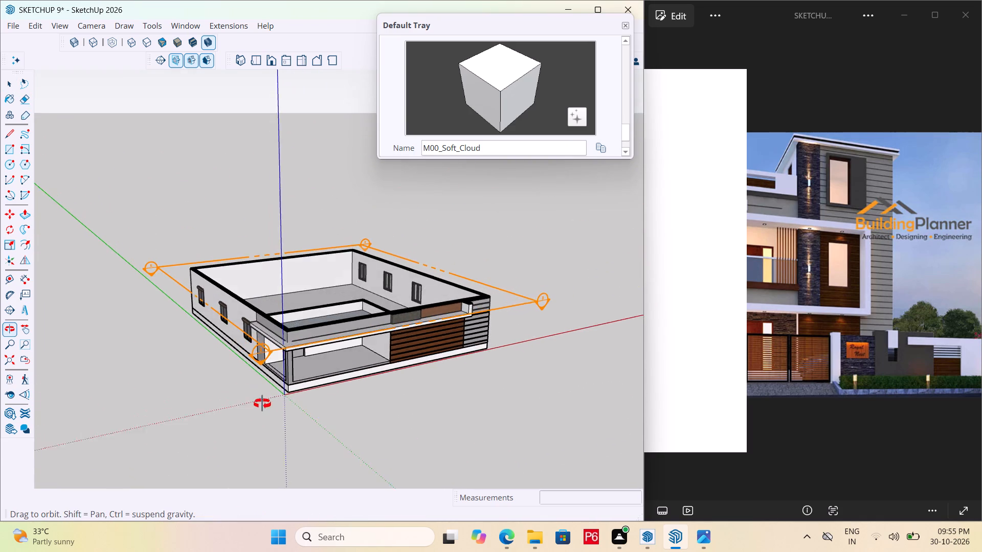
pyautogui.moveTo(262, 404); pyautogui.dragTo(278, 417, button='middle')
pyautogui.scroll(5, 278, 417)
pyautogui.scroll(2, 322, 361)
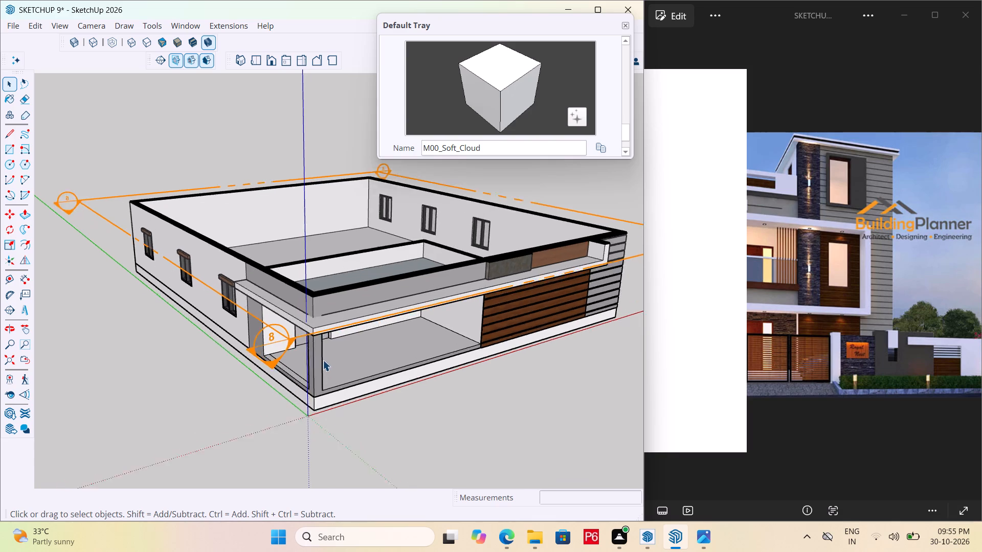
pyautogui.scroll(4, 323, 360)
pyautogui.scroll(6, 329, 280)
pyautogui.moveTo(270, 333); pyautogui.dragTo(302, 365, button='middle')
pyautogui.scroll(1, 267, 357)
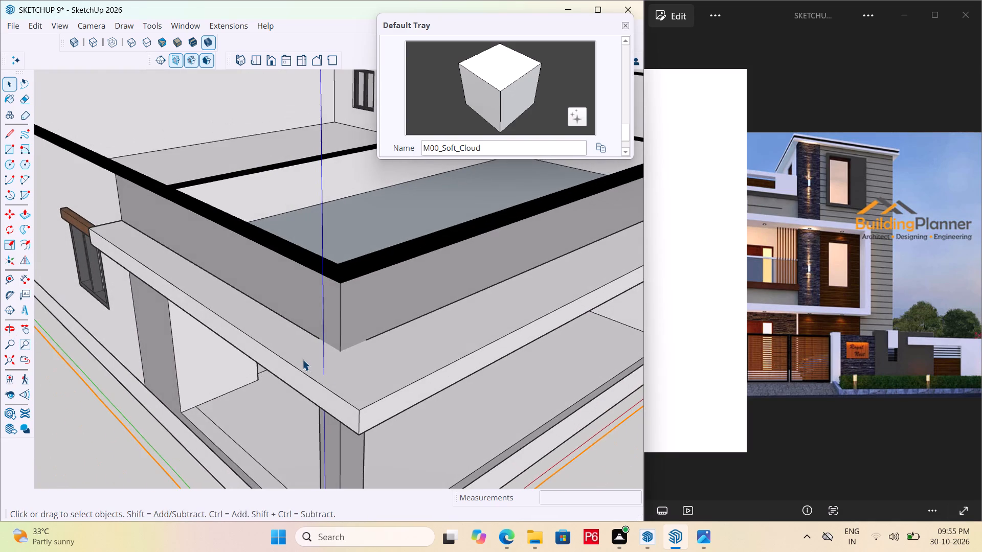
pyautogui.keyDown('ctrl'); pyautogui.scroll(-2, 302, 356); pyautogui.keyUp('ctrl')
# Save the model with the finished porch doorway opening.
pyautogui.hotkey('ctrl', 's')
pyautogui.hotkey('ctrl', 's')
pyautogui.hotkey('ctrl', 's')
pyautogui.hotkey('ctrl', 's')
pyautogui.hotkey('ctrl', 's')
pyautogui.hotkey('ctrl', 's')
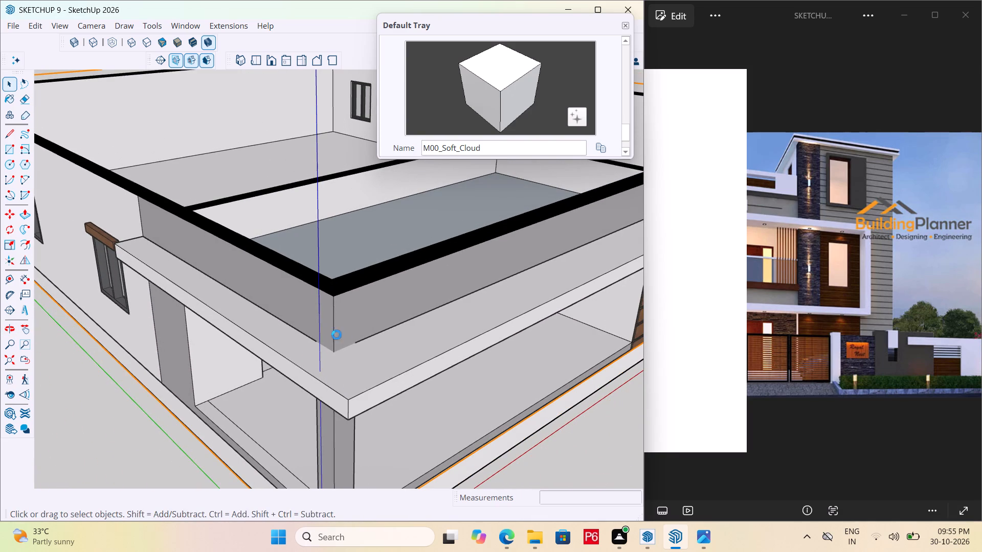
pyautogui.hotkey('ctrl', 's')
pyautogui.hotkey('ctrl', 's')
pyautogui.keyDown('ctrl'); pyautogui.scroll(-6, 327, 313); pyautogui.keyUp('ctrl')
pyautogui.hotkey('ctrl', 's')
pyautogui.hotkey('ctrl', 's')
pyautogui.hotkey('ctrl', 's')
pyautogui.keyDown('ctrl'); pyautogui.scroll(-6, 336, 299); pyautogui.keyUp('ctrl')
pyautogui.hotkey('ctrl', 's')
pyautogui.hotkey('ctrl', 's')
pyautogui.keyDown('ctrl'); pyautogui.scroll(-2, 369, 272); pyautogui.keyUp('ctrl')
pyautogui.hotkey('ctrl', 's')
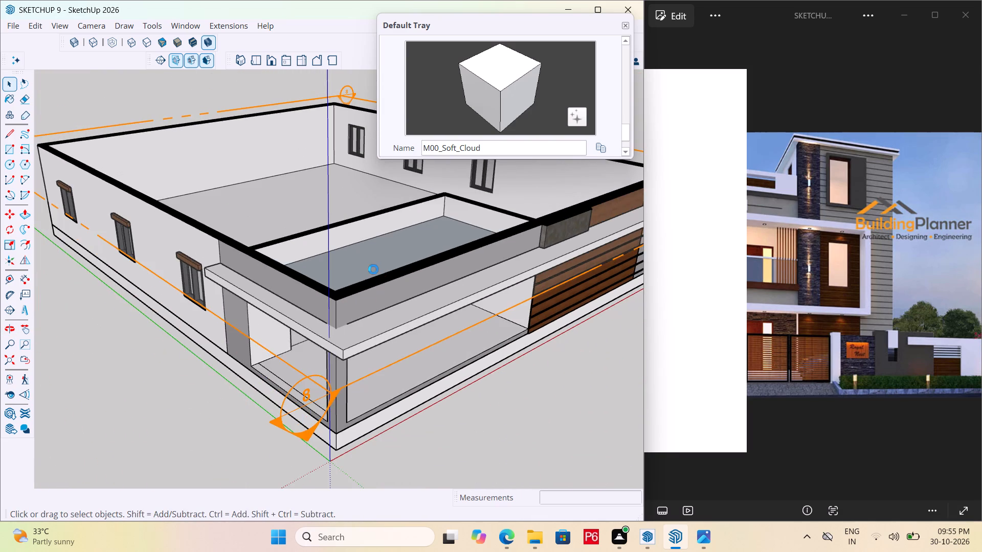
pyautogui.keyDown('ctrl'); pyautogui.scroll(-3, 373, 269); pyautogui.keyUp('ctrl')
pyautogui.hotkey('ctrl', 's')
# Inspect the porch interior and the new doorway opening in its back wall from several angles.
pyautogui.scroll(1, 373, 269)
pyautogui.scroll(-7, 374, 269)
pyautogui.moveTo(470, 290); pyautogui.dragTo(442, 273, button='middle')
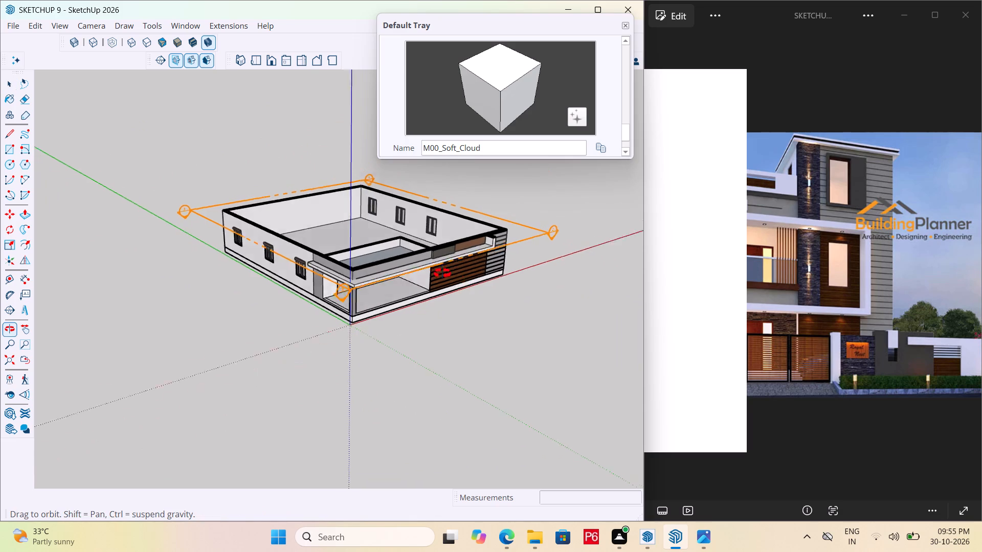
pyautogui.moveTo(442, 273); pyautogui.dragTo(384, 269, button='middle')
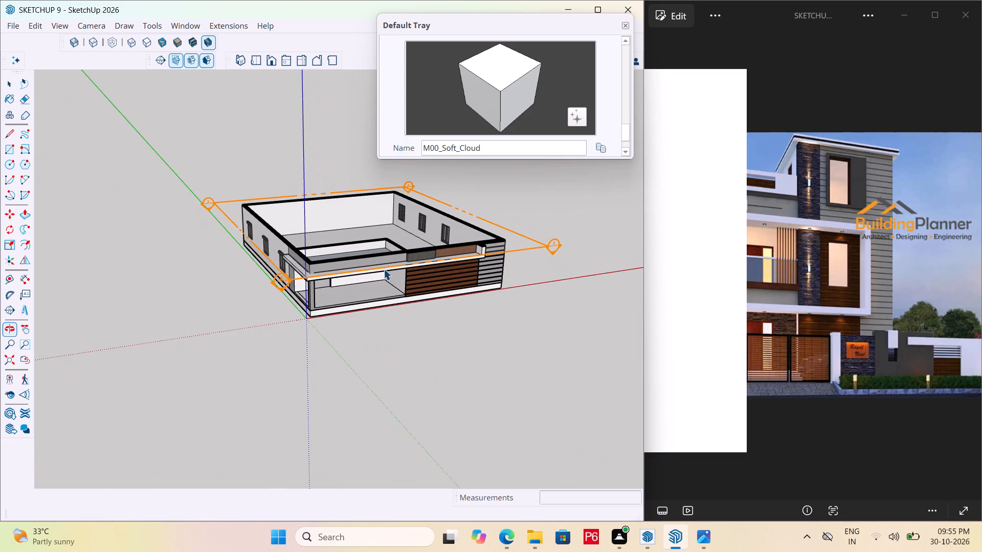
pyautogui.scroll(1, 406, 265)
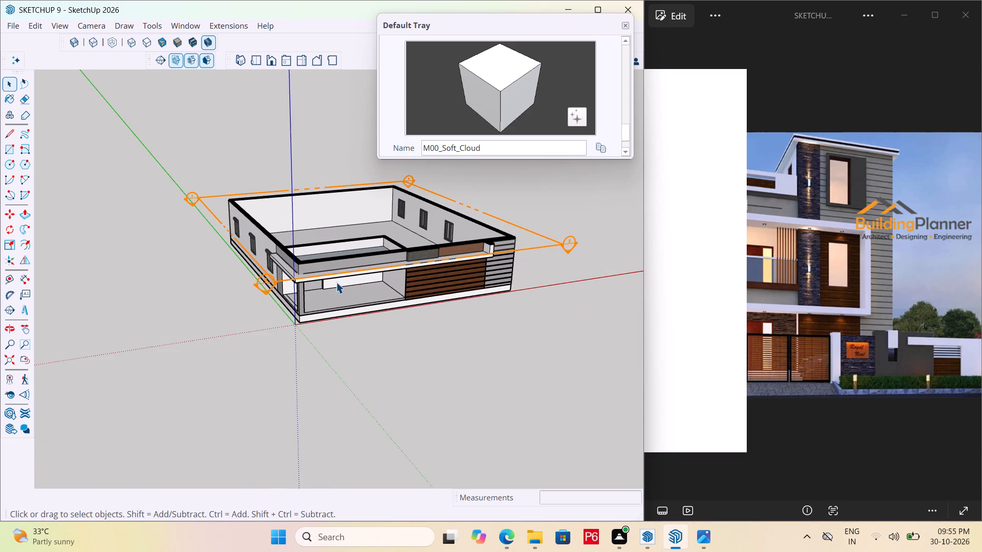
pyautogui.scroll(7, 336, 282)
pyautogui.moveTo(319, 327); pyautogui.dragTo(329, 373, button='middle')
pyautogui.scroll(6, 264, 412)
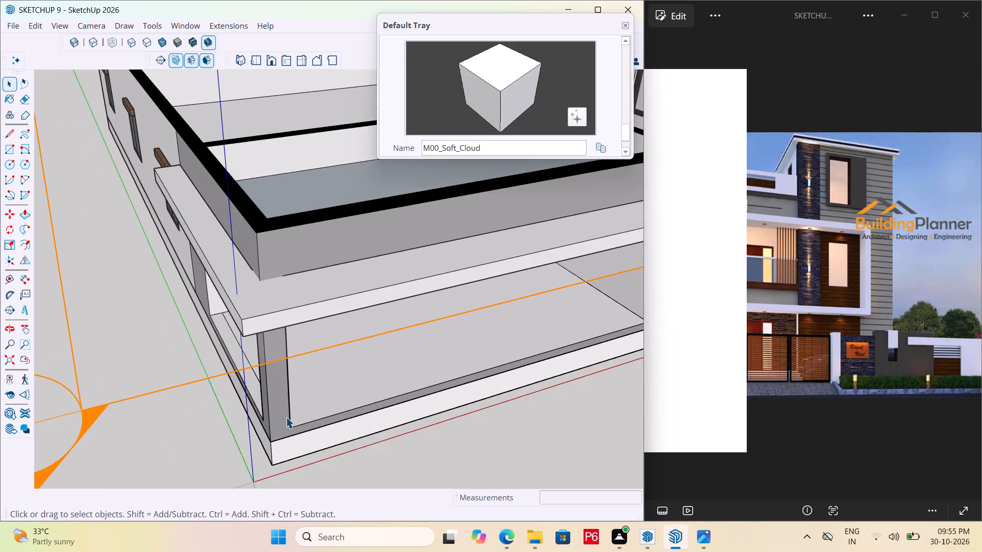
pyautogui.scroll(7, 297, 432)
pyautogui.moveTo(300, 430); pyautogui.dragTo(75, 410, button='middle')
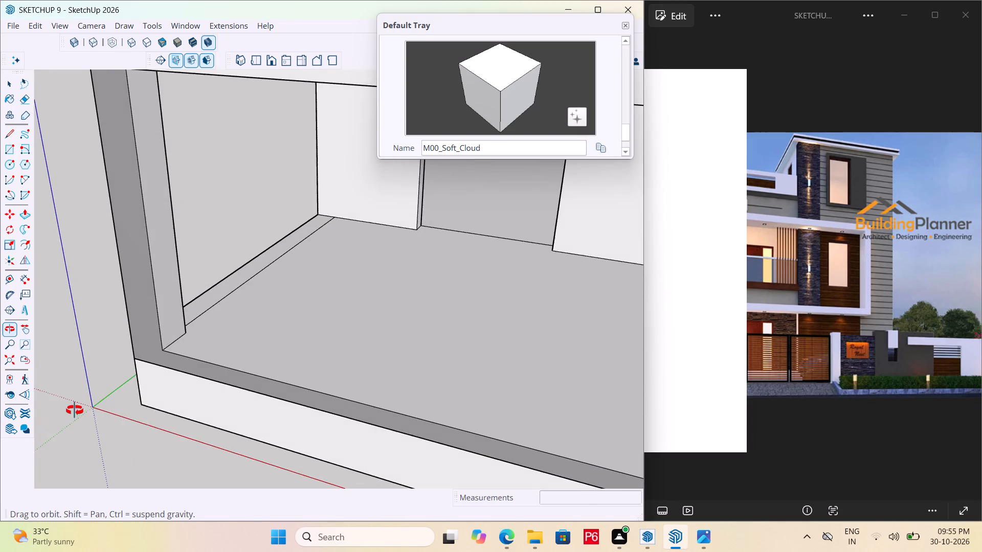
pyautogui.moveTo(75, 410); pyautogui.dragTo(287, 392, button='middle')
pyautogui.scroll(-7, 294, 355)
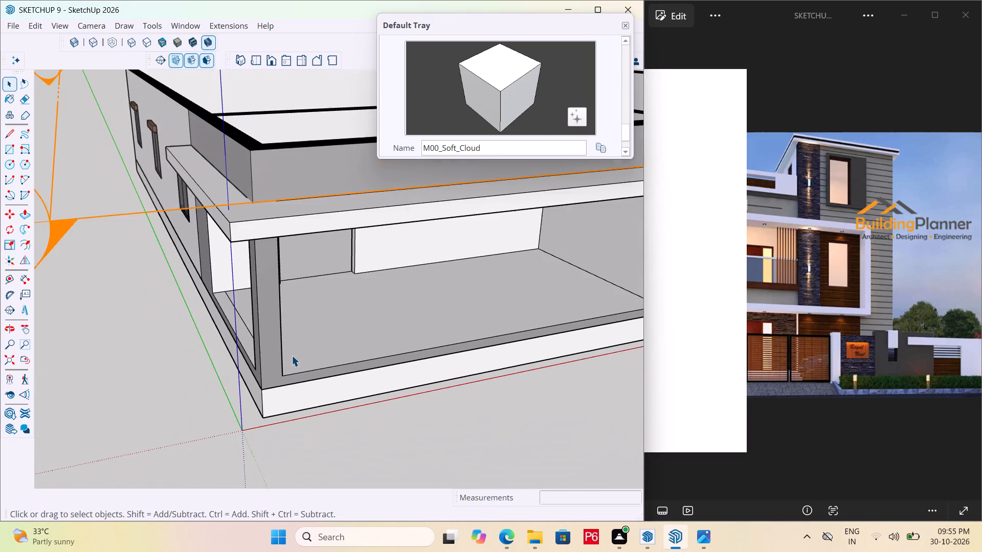
pyautogui.scroll(-6, 288, 343)
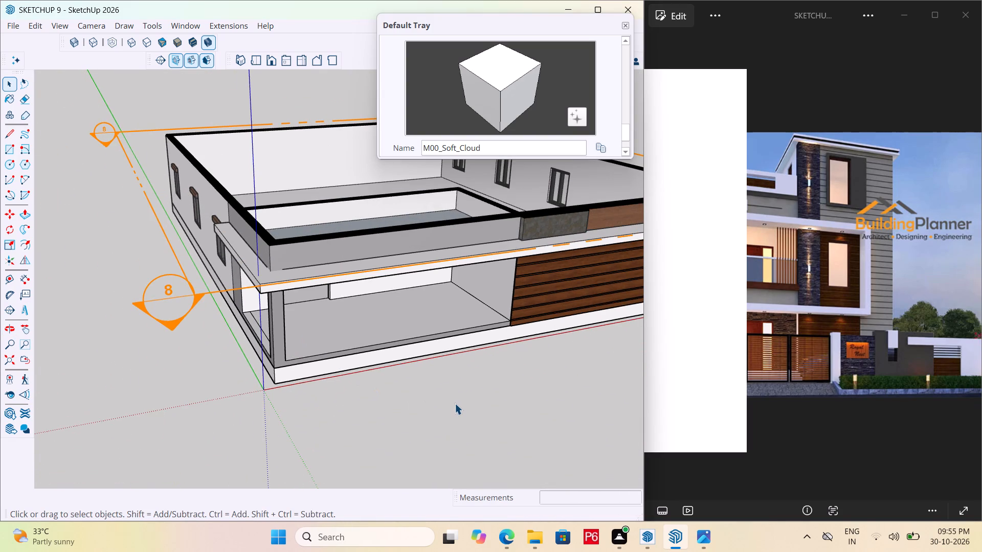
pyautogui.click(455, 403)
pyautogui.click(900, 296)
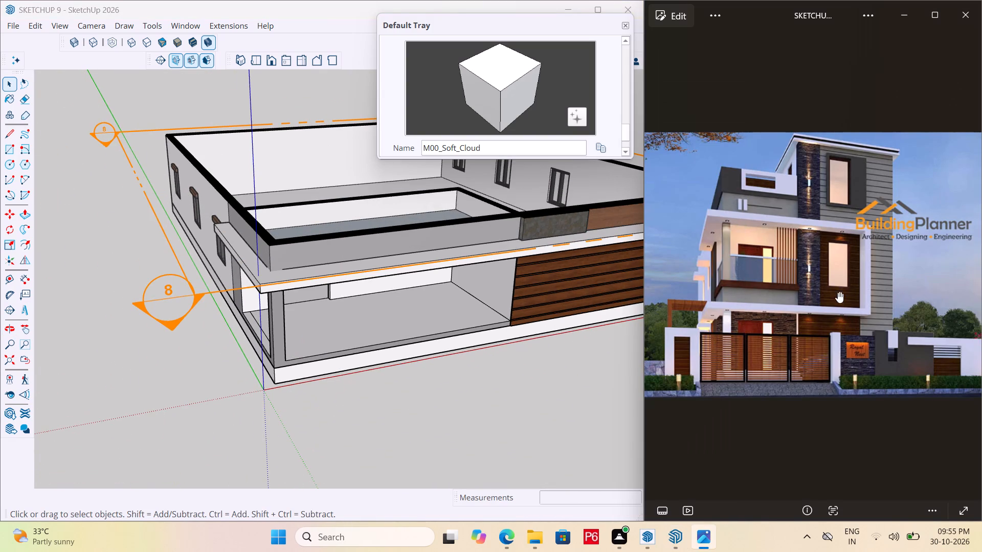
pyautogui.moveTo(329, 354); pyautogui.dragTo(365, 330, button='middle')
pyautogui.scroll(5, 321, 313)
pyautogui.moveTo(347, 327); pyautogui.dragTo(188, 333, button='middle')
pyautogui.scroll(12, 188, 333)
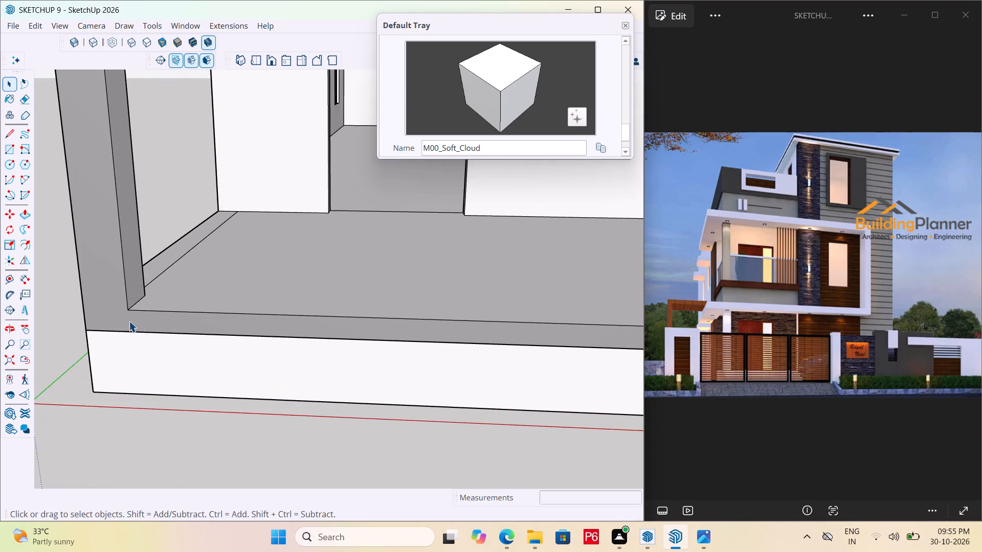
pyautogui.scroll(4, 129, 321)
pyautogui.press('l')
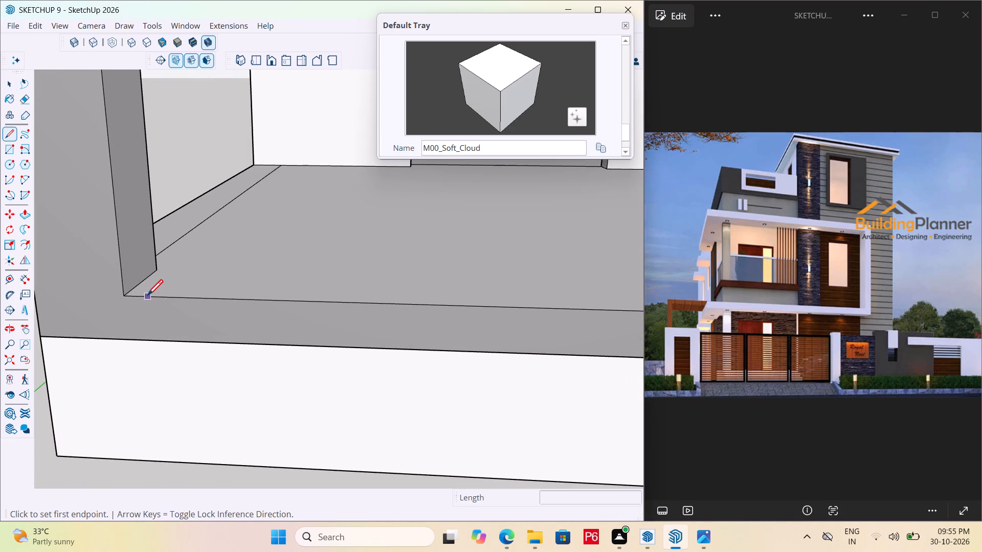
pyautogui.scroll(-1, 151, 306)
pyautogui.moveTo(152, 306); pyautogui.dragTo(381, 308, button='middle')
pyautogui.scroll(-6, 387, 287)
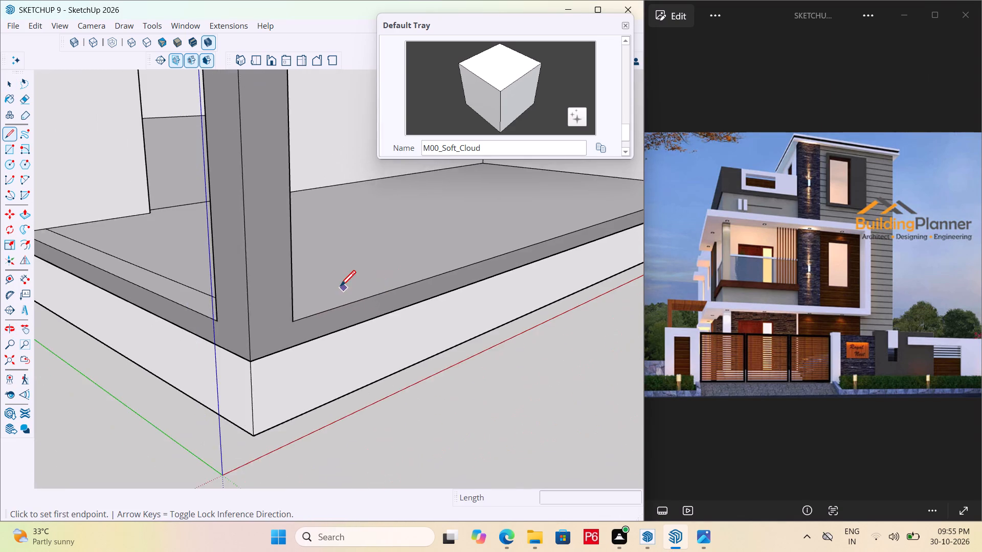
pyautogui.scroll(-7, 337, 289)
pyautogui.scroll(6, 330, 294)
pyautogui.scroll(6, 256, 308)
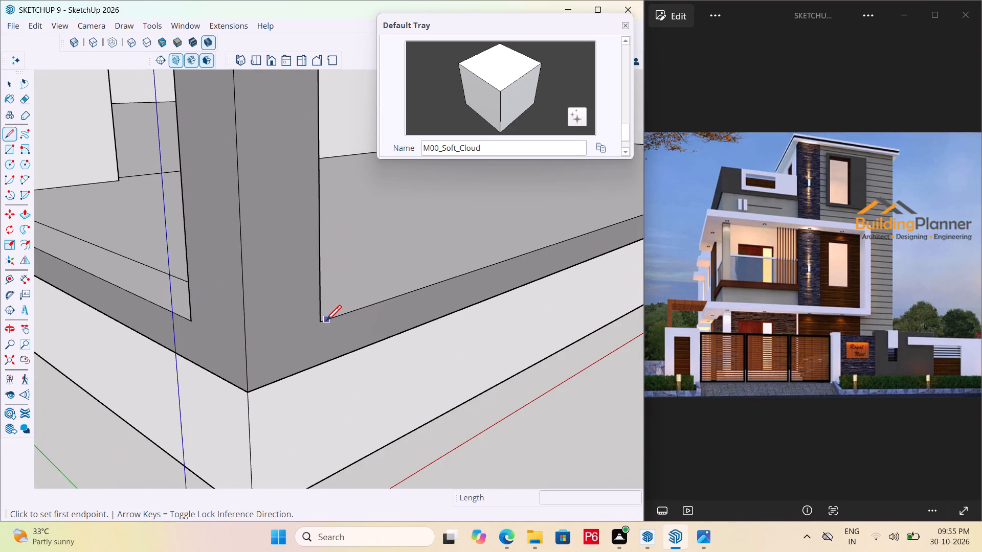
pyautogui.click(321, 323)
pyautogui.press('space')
# Inside the ground-floor group, draw vertical lines from the corner column's foot to the base edge on both outer faces, 6" on the front.
pyautogui.doubleClick(325, 346)
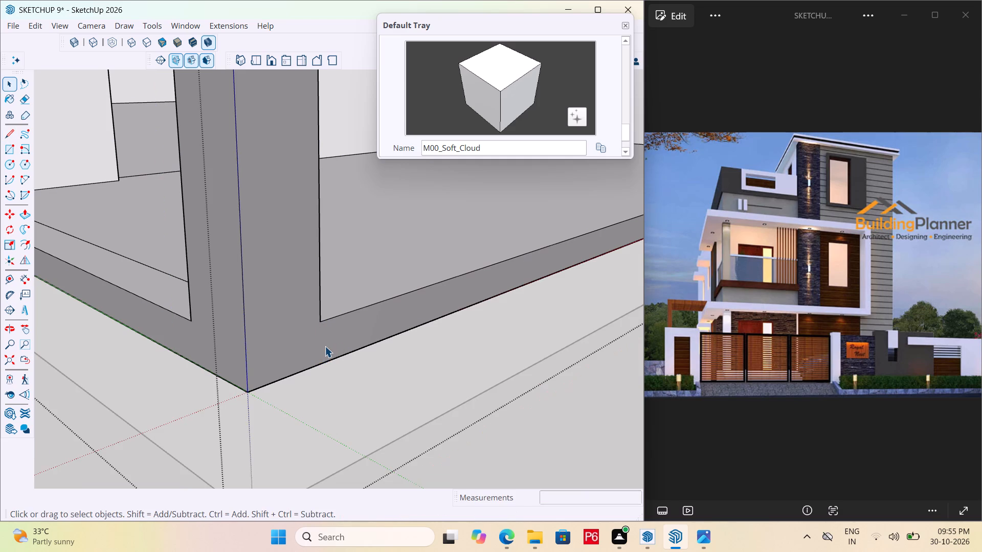
pyautogui.click(325, 341)
pyautogui.write('KL')
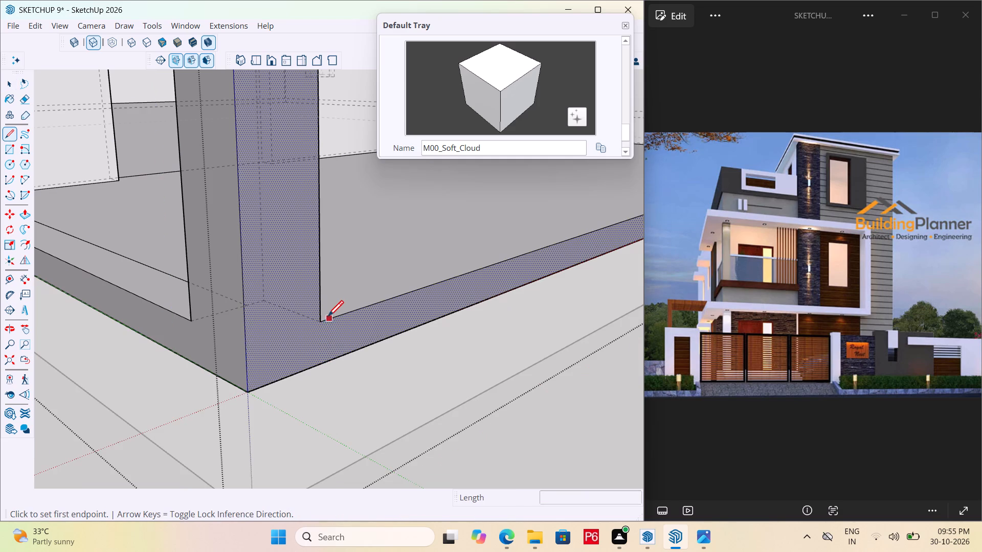
pyautogui.click(322, 320)
pyautogui.press('k')
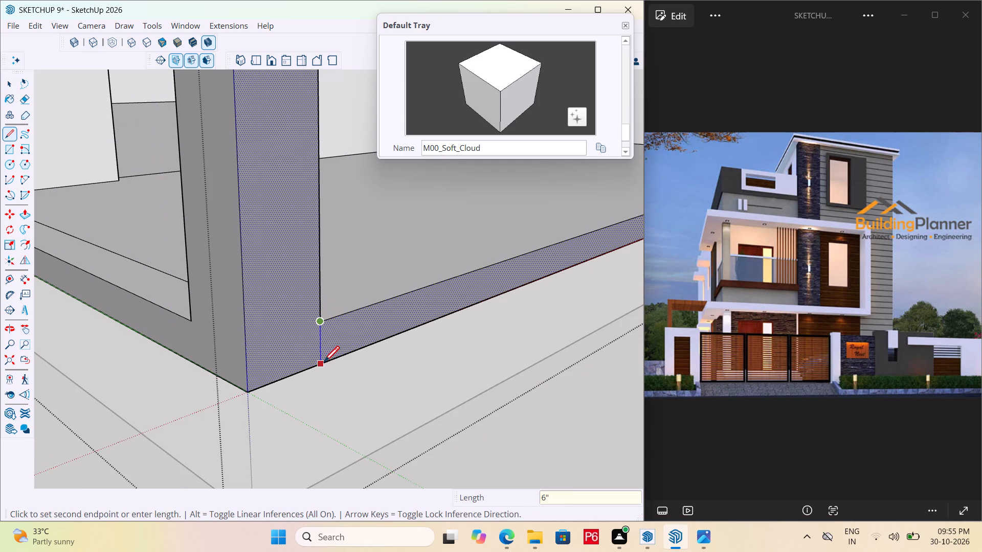
pyautogui.click(324, 363)
pyautogui.click(193, 318)
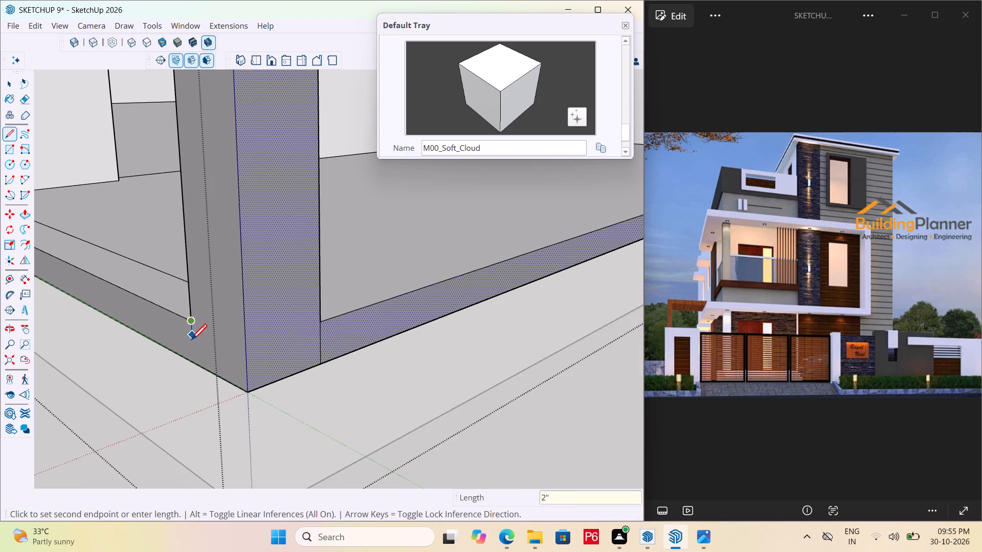
pyautogui.click(194, 365)
pyautogui.scroll(-3, 257, 303)
pyautogui.press('space')
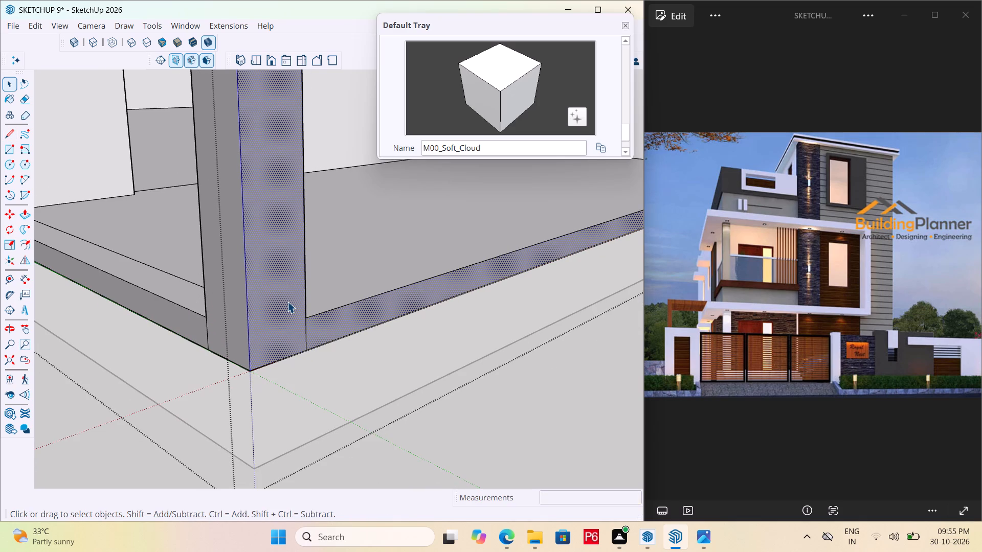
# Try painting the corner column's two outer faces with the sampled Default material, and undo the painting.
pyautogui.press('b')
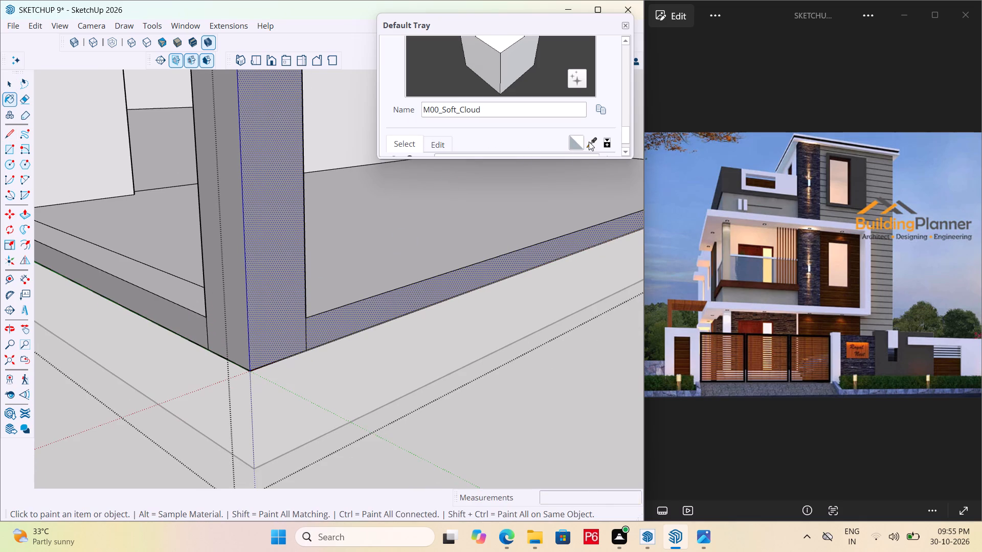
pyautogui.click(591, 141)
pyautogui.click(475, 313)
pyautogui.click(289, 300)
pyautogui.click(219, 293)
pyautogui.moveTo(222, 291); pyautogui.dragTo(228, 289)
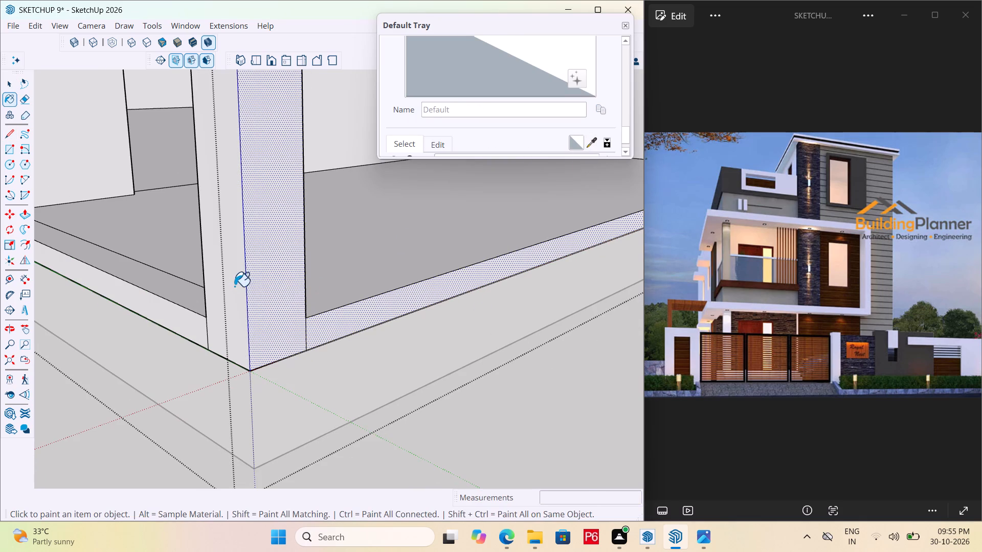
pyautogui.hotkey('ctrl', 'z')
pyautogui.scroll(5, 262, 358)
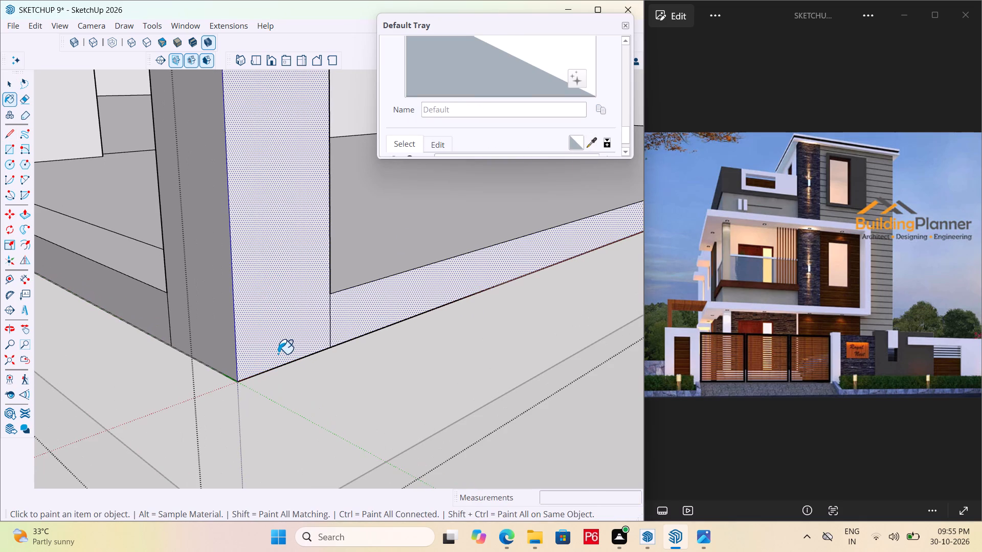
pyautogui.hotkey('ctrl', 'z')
# Trace the column's two 1' bottom edges from the new vertical lines to the outer corner.
pyautogui.scroll(-1, 331, 353)
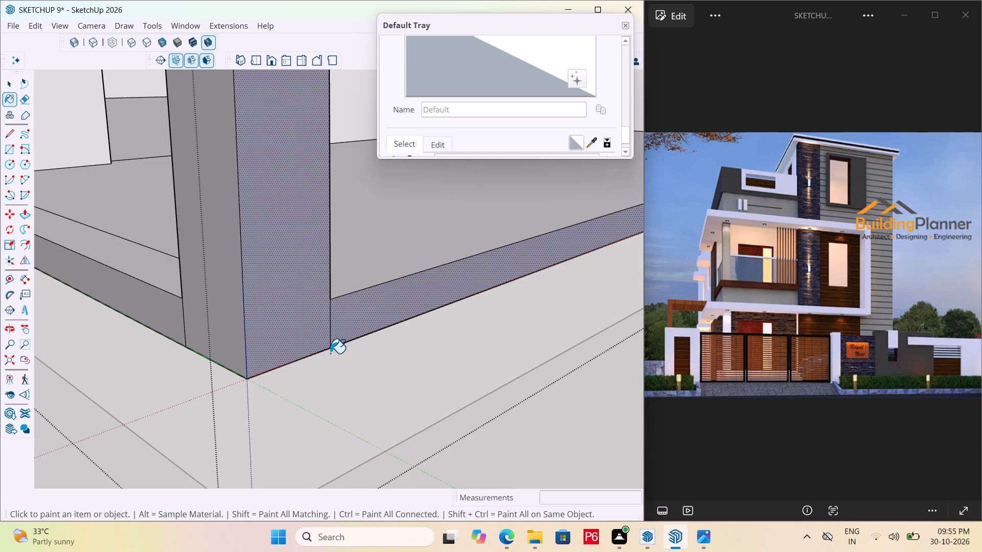
pyautogui.press('l')
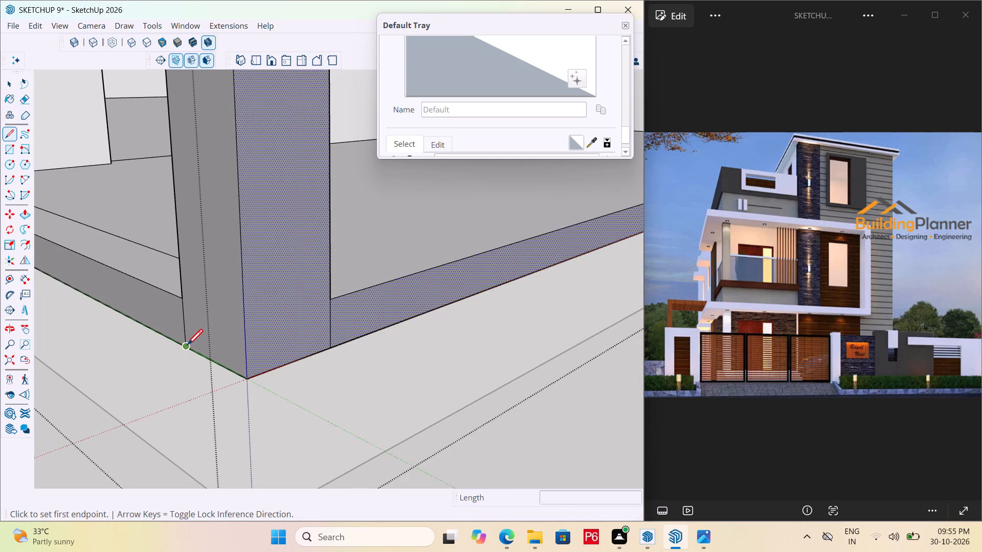
pyautogui.click(187, 346)
pyautogui.click(250, 380)
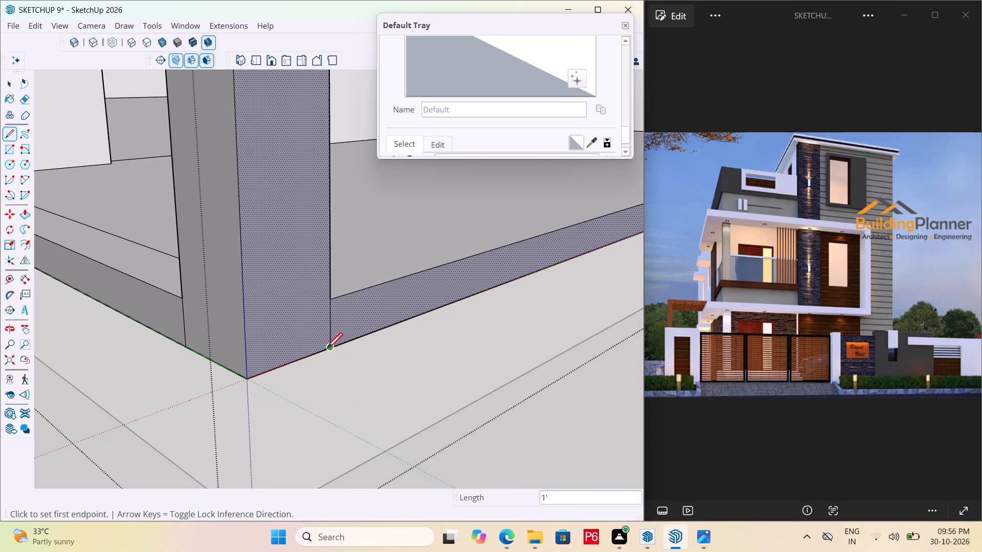
pyautogui.click(327, 350)
pyautogui.click(244, 375)
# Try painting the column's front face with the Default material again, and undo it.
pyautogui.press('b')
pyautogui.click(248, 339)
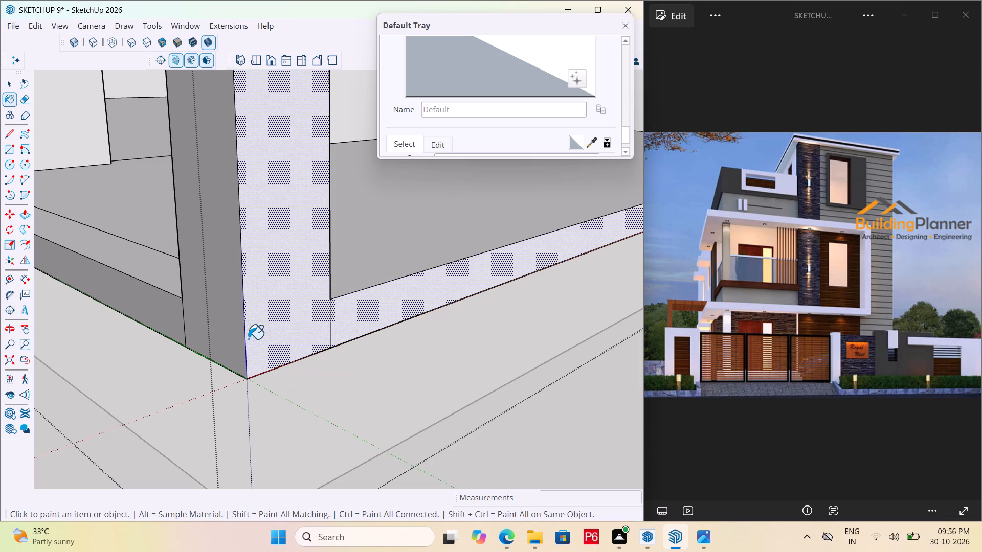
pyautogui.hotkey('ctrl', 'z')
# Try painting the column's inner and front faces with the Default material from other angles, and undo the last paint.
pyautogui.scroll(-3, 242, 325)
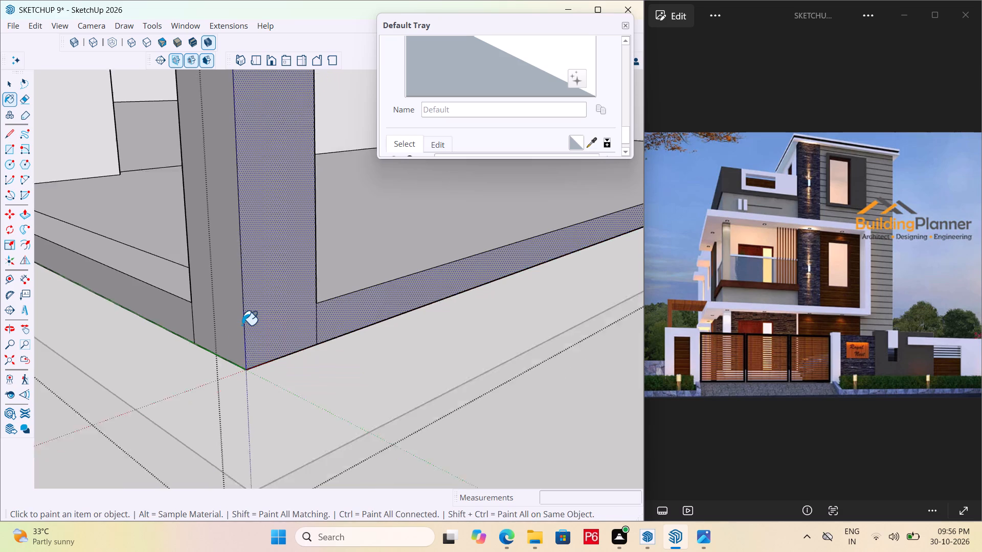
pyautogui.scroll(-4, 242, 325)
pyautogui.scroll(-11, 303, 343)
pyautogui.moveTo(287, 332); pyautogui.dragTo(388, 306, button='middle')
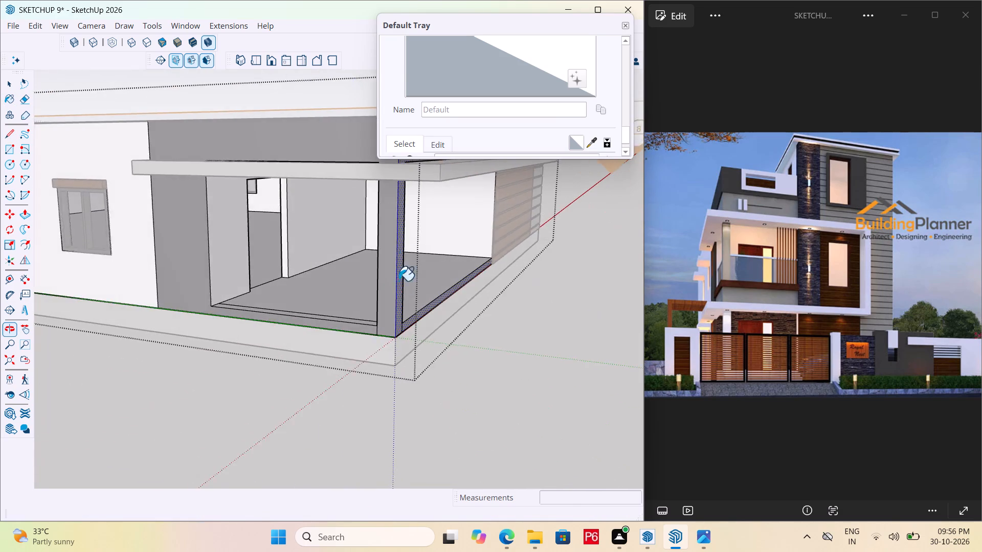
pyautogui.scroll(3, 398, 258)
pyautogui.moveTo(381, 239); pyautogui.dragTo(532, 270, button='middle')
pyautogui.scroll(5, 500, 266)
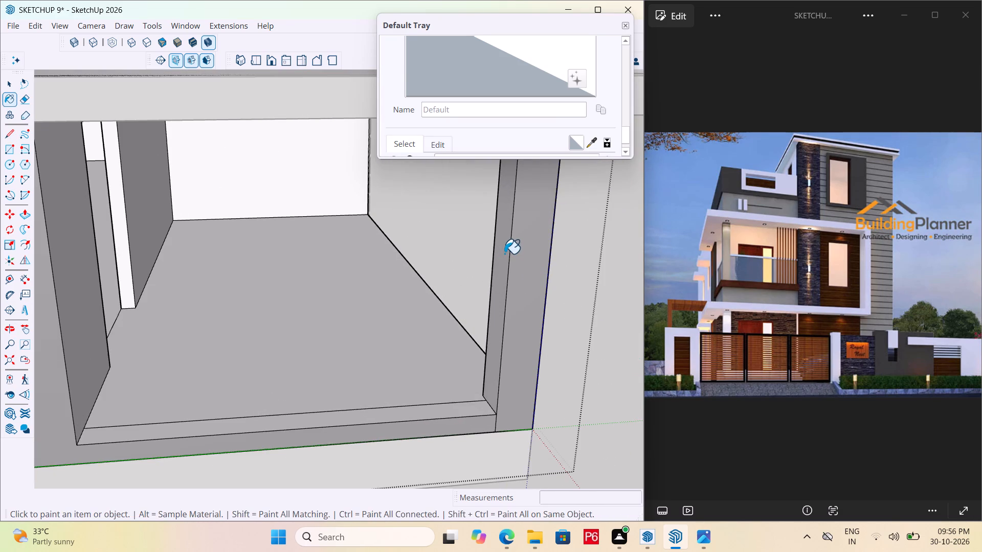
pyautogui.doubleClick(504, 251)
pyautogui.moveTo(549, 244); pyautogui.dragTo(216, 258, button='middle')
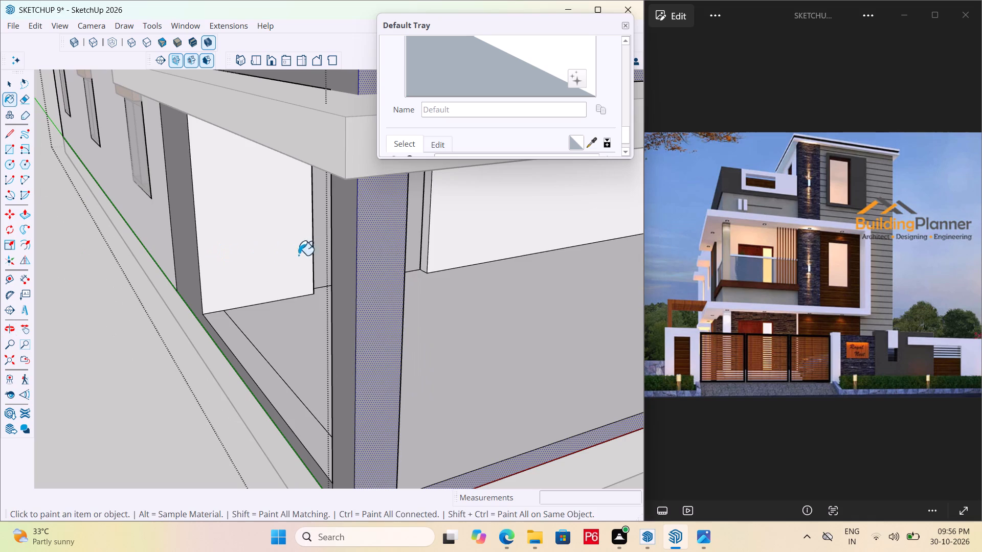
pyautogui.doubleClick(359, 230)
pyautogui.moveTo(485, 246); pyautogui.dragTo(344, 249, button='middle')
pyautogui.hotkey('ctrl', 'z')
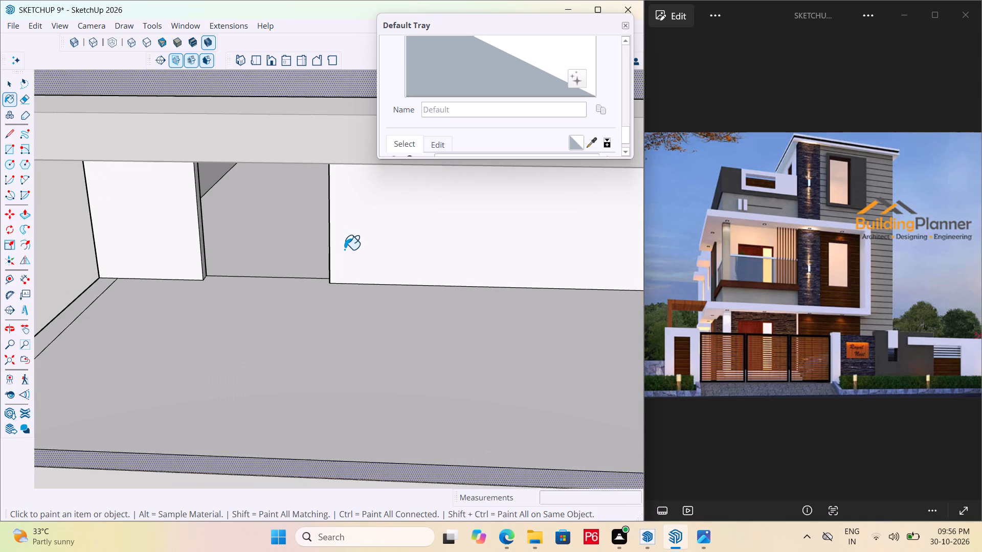
# Draw a line across the top of the corner column's front face, where it meets the slab.
pyautogui.scroll(-7, 421, 233)
pyautogui.moveTo(189, 247); pyautogui.dragTo(234, 199, button='middle')
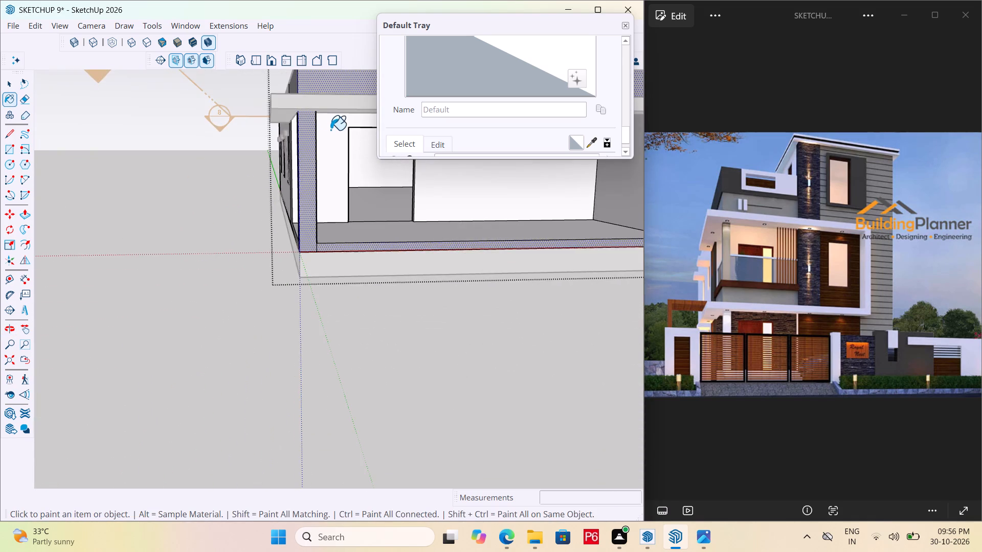
pyautogui.scroll(16, 330, 130)
pyautogui.moveTo(299, 101); pyautogui.dragTo(426, 86, button='middle')
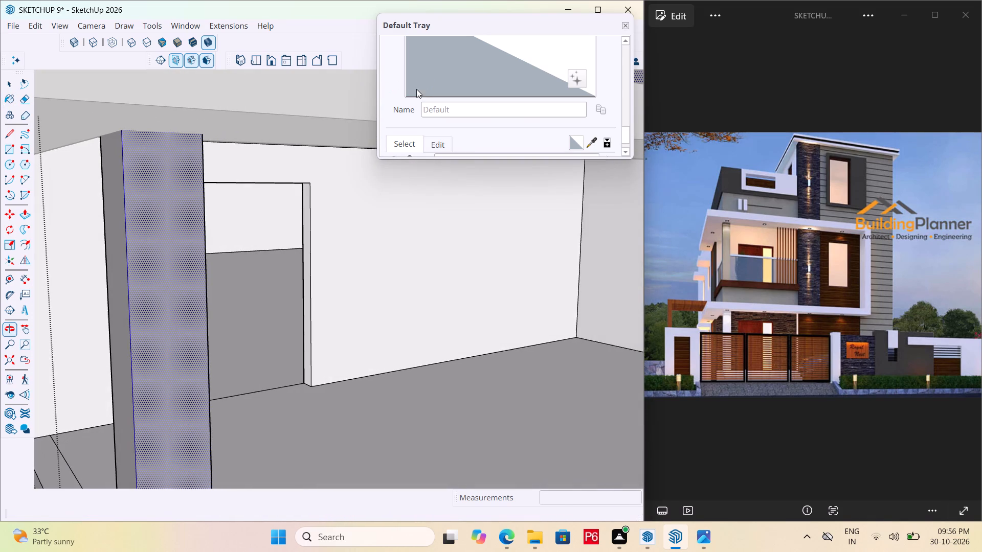
pyautogui.scroll(-6, 336, 132)
pyautogui.scroll(-6, 320, 174)
pyautogui.moveTo(297, 175); pyautogui.dragTo(291, 137, button='middle')
pyautogui.scroll(16, 297, 174)
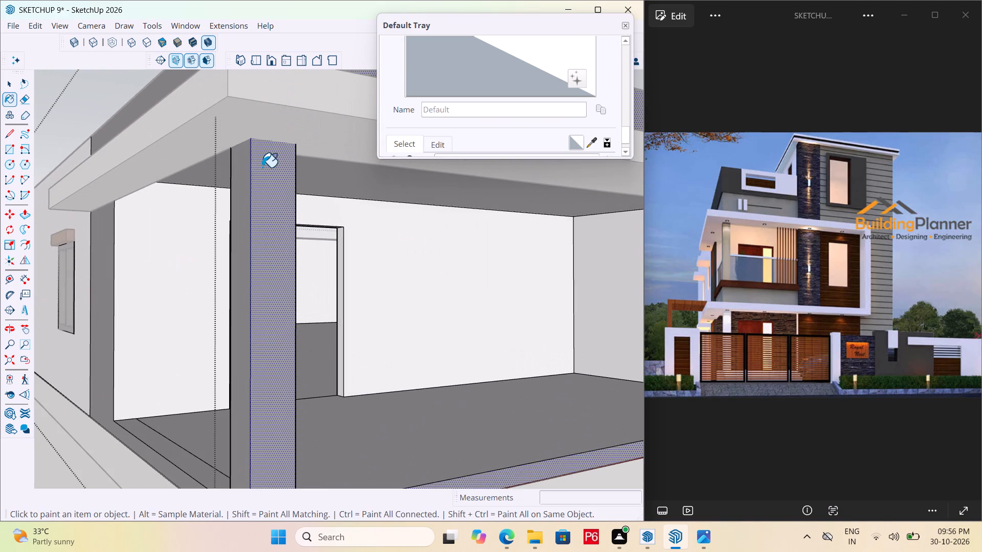
pyautogui.press('l')
pyautogui.scroll(4, 264, 156)
pyautogui.click(243, 133)
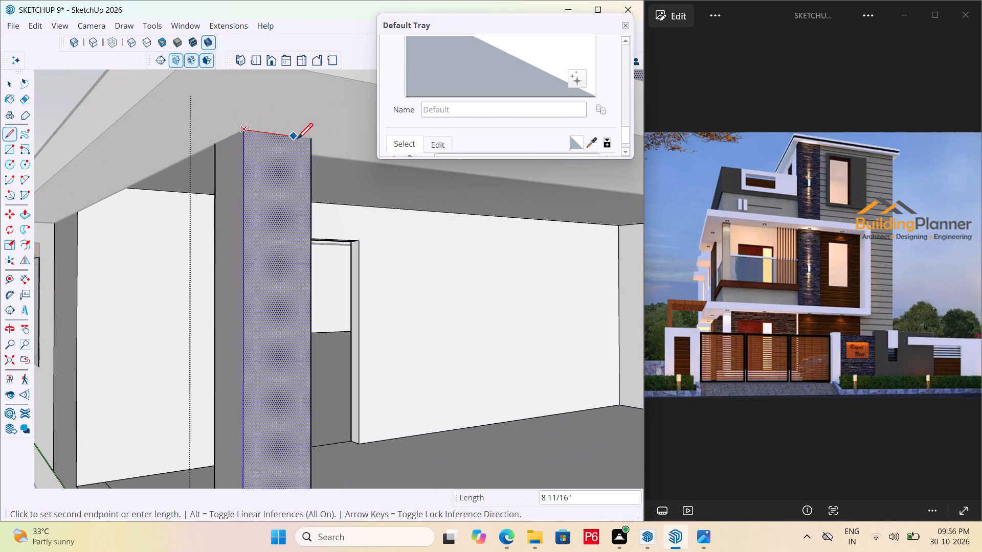
pyautogui.doubleClick(315, 141)
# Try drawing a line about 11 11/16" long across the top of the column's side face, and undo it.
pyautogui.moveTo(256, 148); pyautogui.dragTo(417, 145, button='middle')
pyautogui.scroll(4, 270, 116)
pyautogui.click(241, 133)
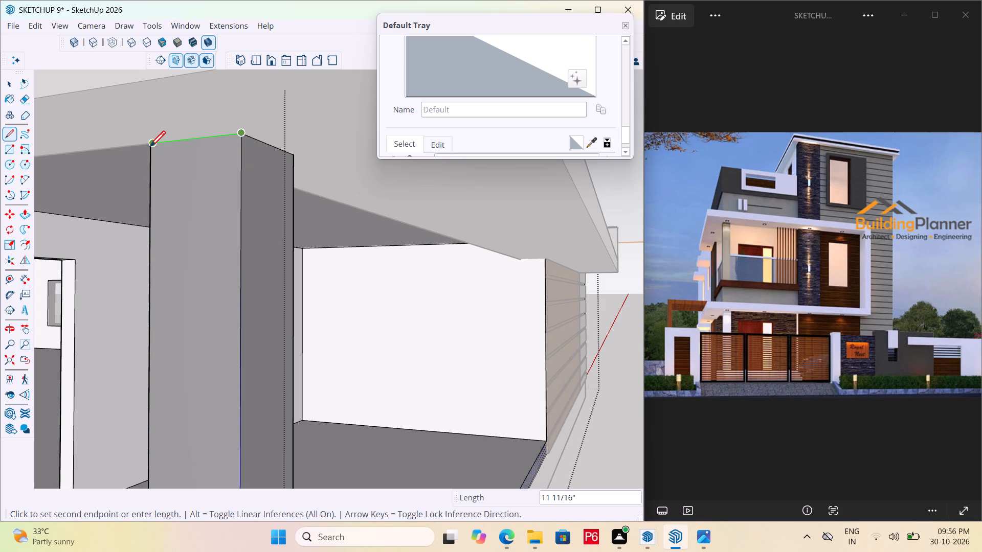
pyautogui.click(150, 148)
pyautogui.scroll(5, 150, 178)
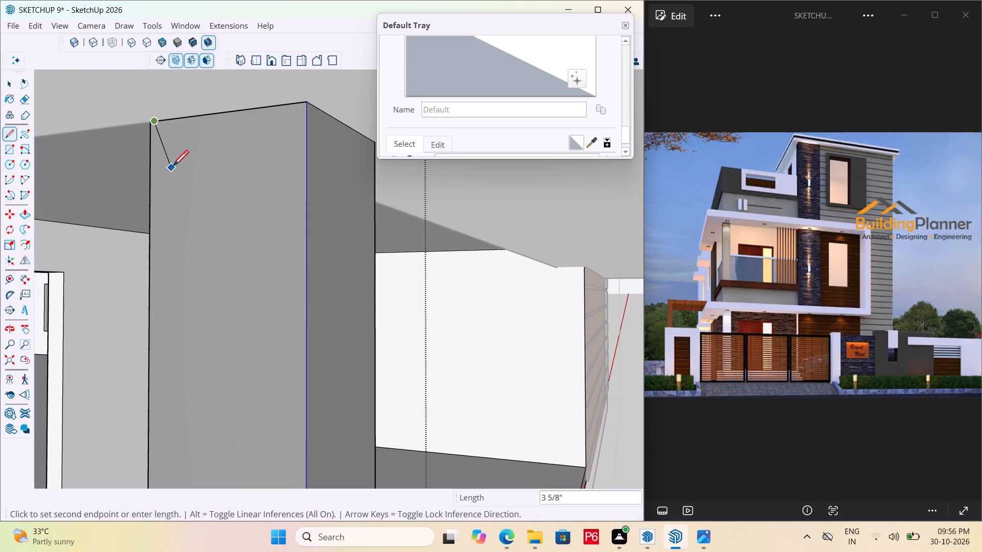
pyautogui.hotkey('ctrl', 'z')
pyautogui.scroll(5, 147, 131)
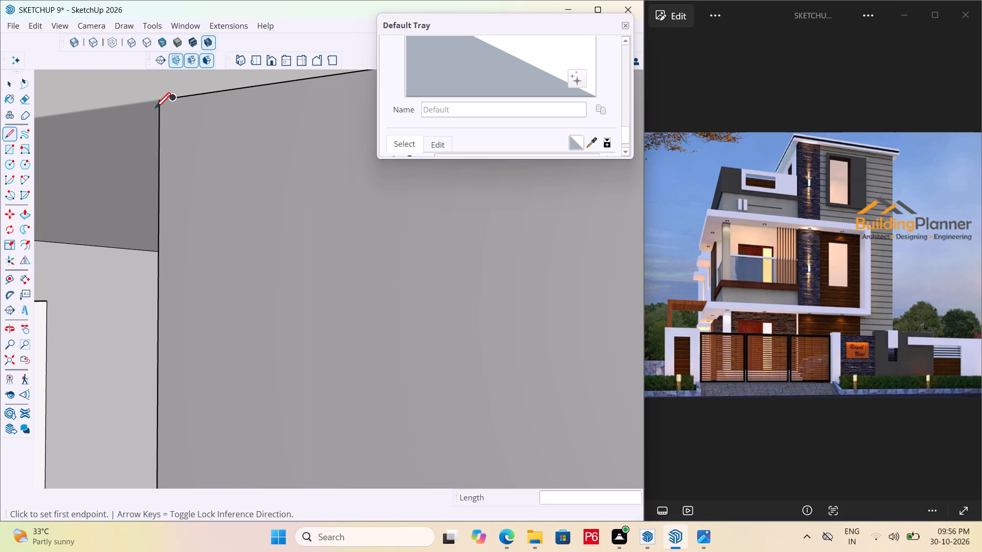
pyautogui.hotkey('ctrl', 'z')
# Draw the line across the top of the column's side face from its far edge to the outer corner.
pyautogui.click(159, 103)
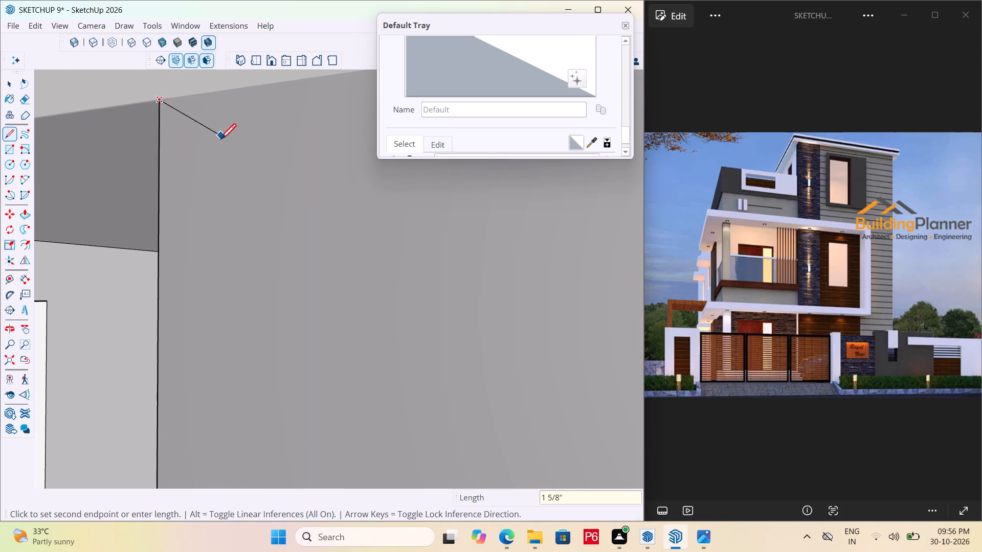
pyautogui.scroll(-6, 135, 178)
pyautogui.scroll(12, 236, 162)
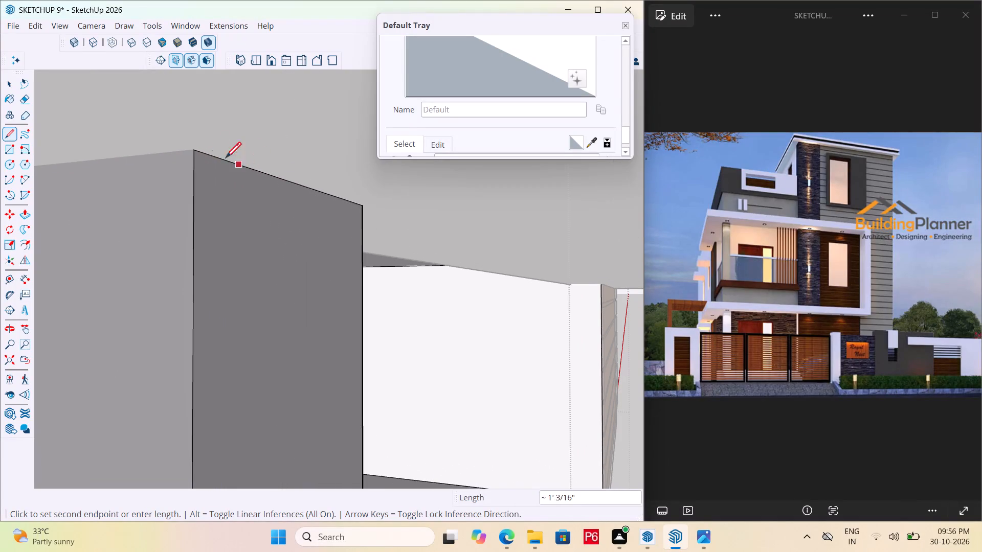
pyautogui.click(195, 150)
# Paint the corner column's front and side faces with M00_Soft_Cloud from the Solid Colors materials.
pyautogui.scroll(-6, 306, 171)
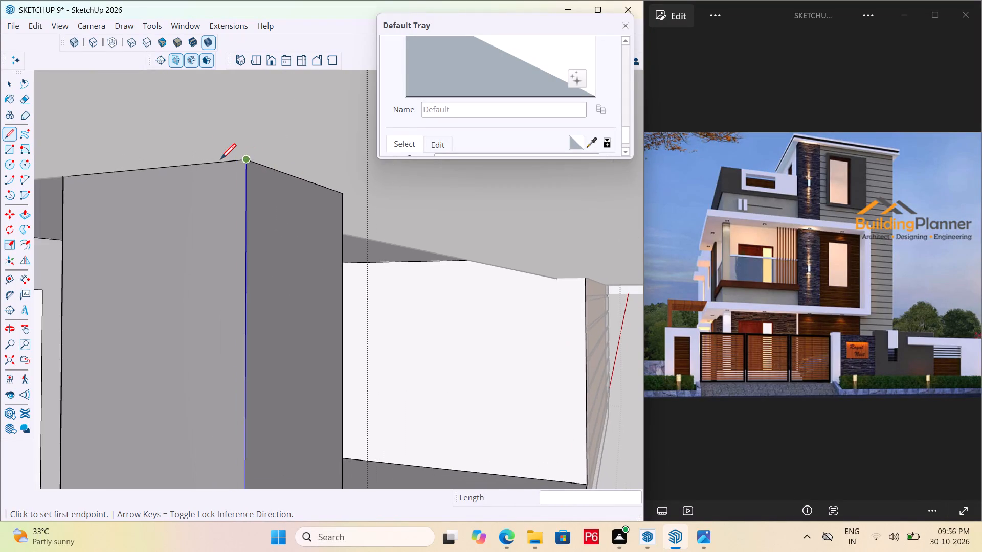
pyautogui.scroll(-6, 208, 160)
pyautogui.scroll(5, 98, 184)
pyautogui.scroll(7, 135, 149)
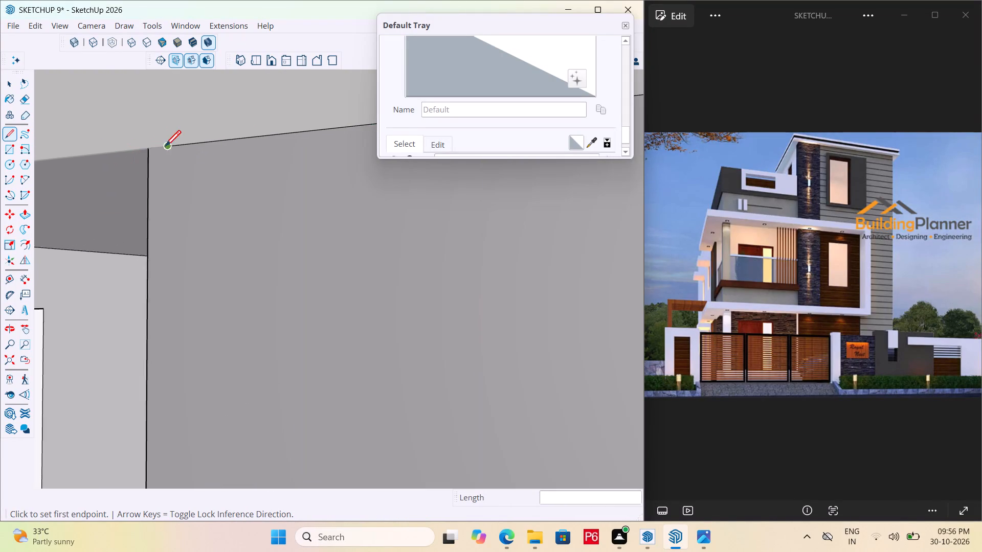
pyautogui.scroll(10, 165, 148)
pyautogui.scroll(-10, 121, 161)
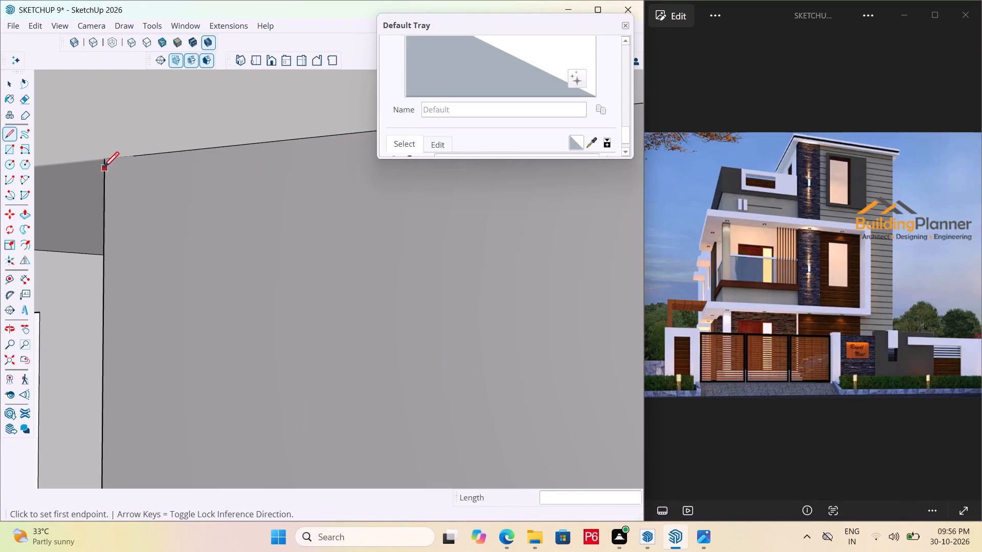
pyautogui.scroll(-10, 103, 169)
pyautogui.scroll(-5, 211, 182)
pyautogui.scroll(-2, 403, 137)
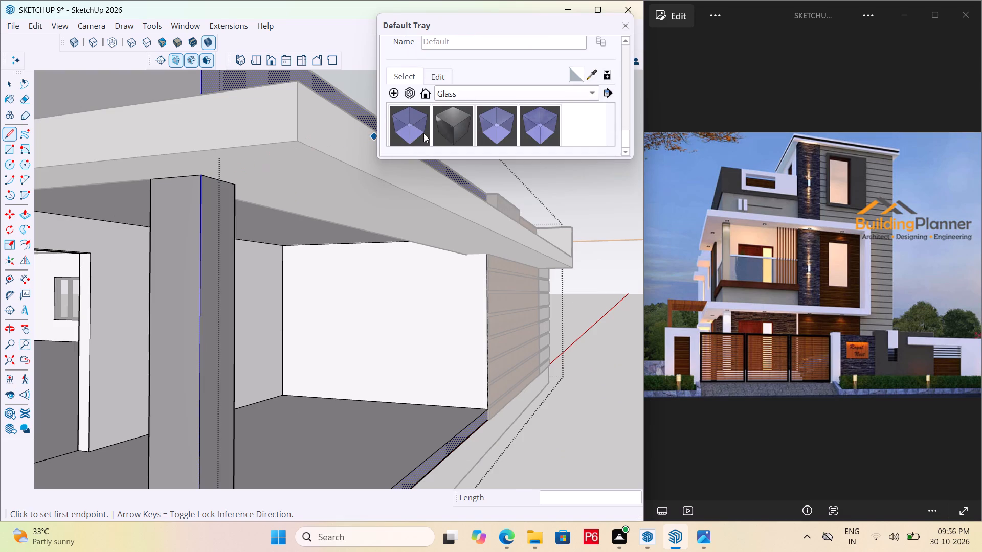
pyautogui.click(459, 93)
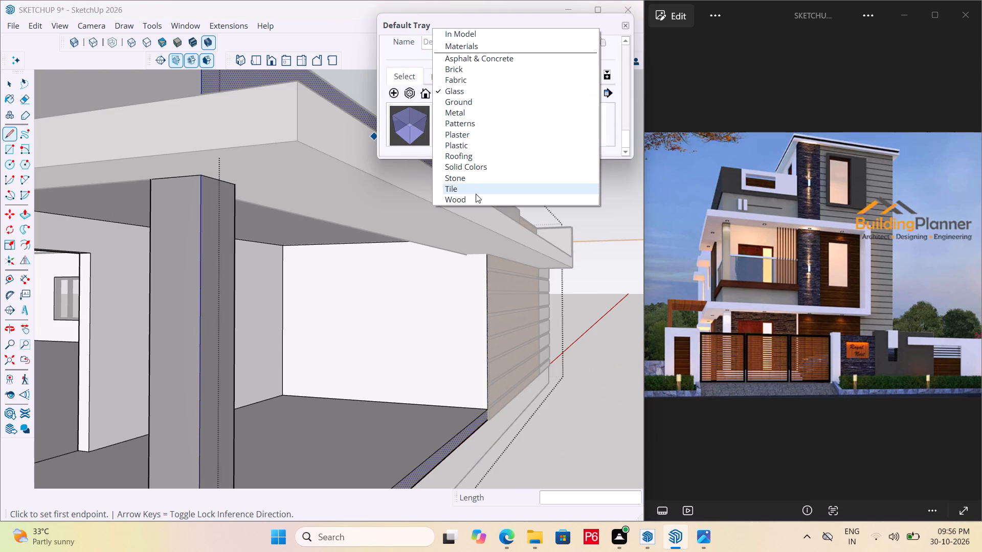
pyautogui.click(478, 169)
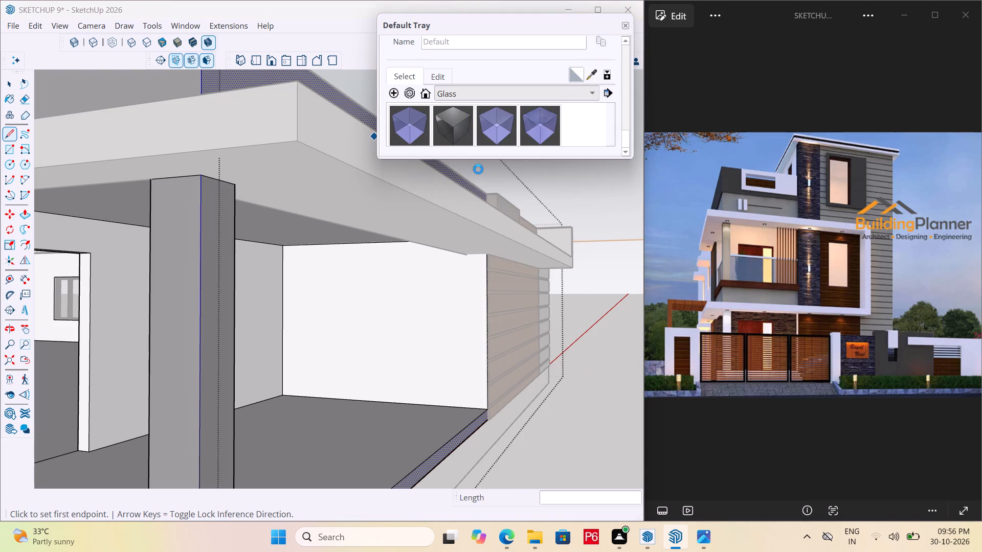
pyautogui.scroll(-13, 480, 122)
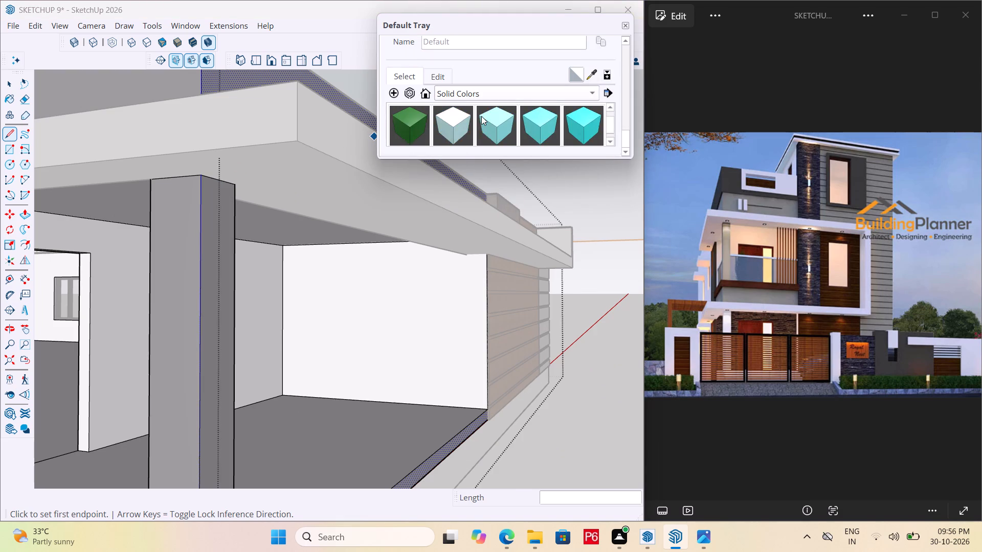
pyautogui.scroll(-13, 482, 116)
pyautogui.scroll(1, 458, 114)
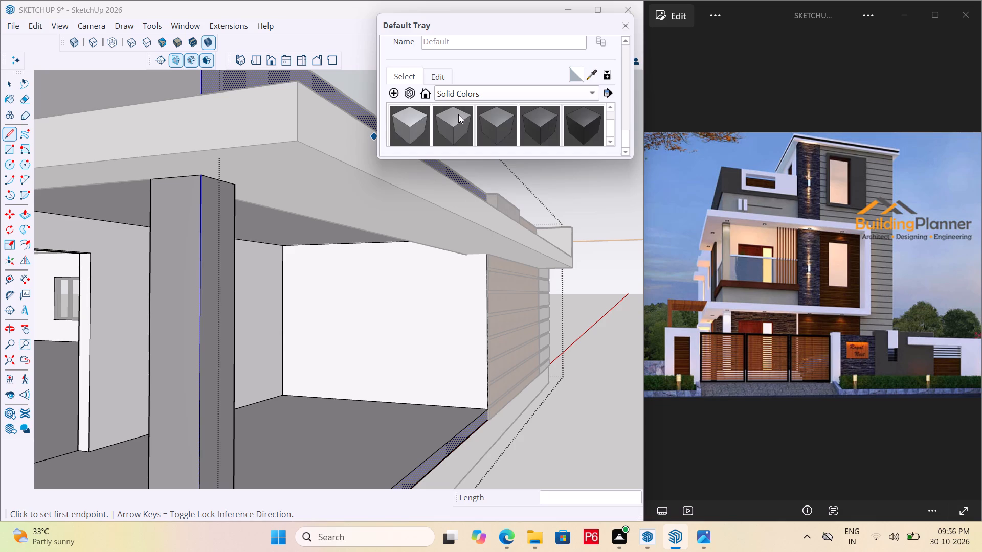
pyautogui.scroll(1, 455, 116)
pyautogui.click(455, 129)
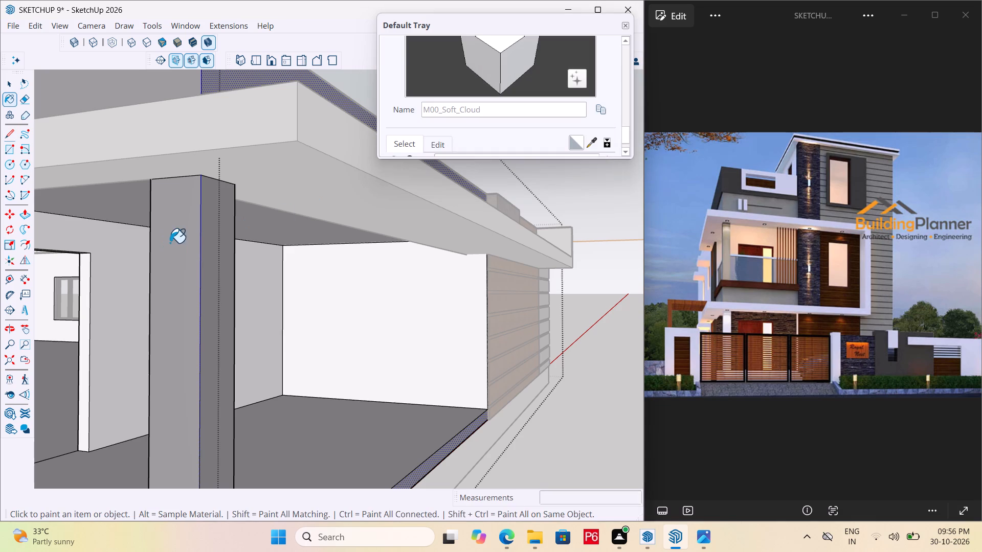
pyautogui.moveTo(171, 241); pyautogui.dragTo(175, 240)
pyautogui.click(205, 234)
# Paint the corner column's remaining faces, including the inner one facing the porch, with M00_Soft_Cloud.
pyautogui.scroll(-7, 254, 185)
pyautogui.moveTo(222, 323); pyautogui.dragTo(162, 331, button='middle')
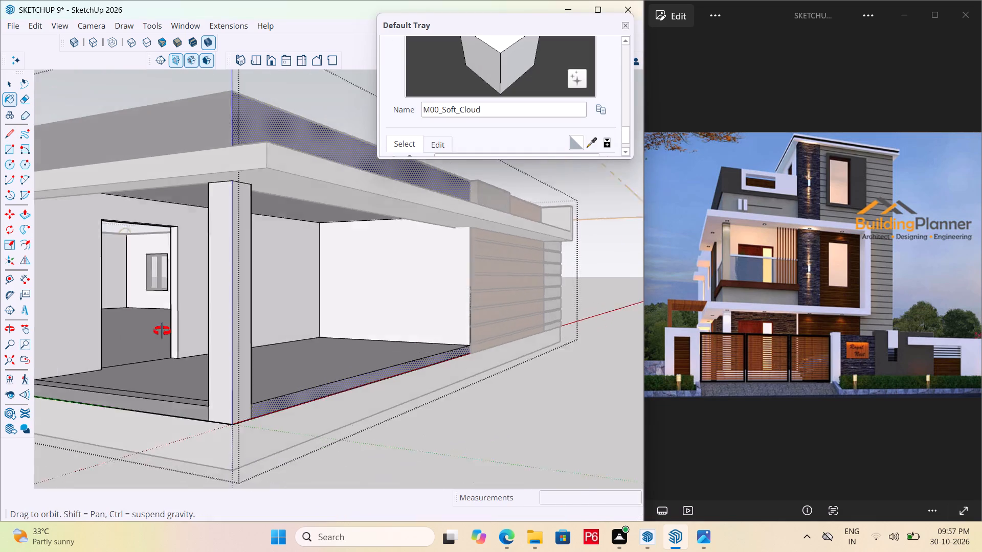
pyautogui.moveTo(162, 331); pyautogui.dragTo(0, 334, button='middle')
pyautogui.scroll(-5, 338, 254)
pyautogui.moveTo(291, 266); pyautogui.dragTo(79, 286, button='middle')
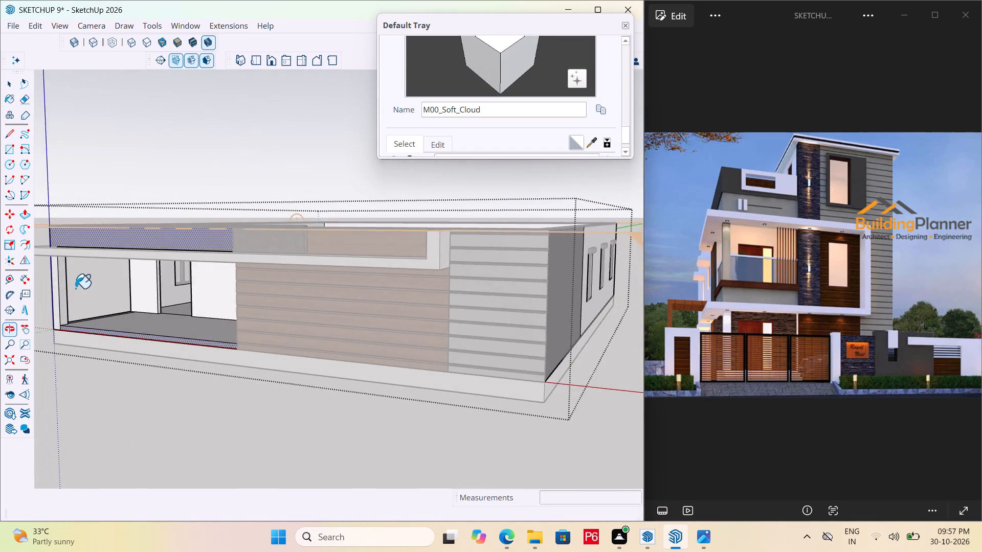
pyautogui.scroll(10, 70, 289)
pyautogui.click(62, 287)
pyautogui.moveTo(81, 279); pyautogui.dragTo(551, 293, button='middle')
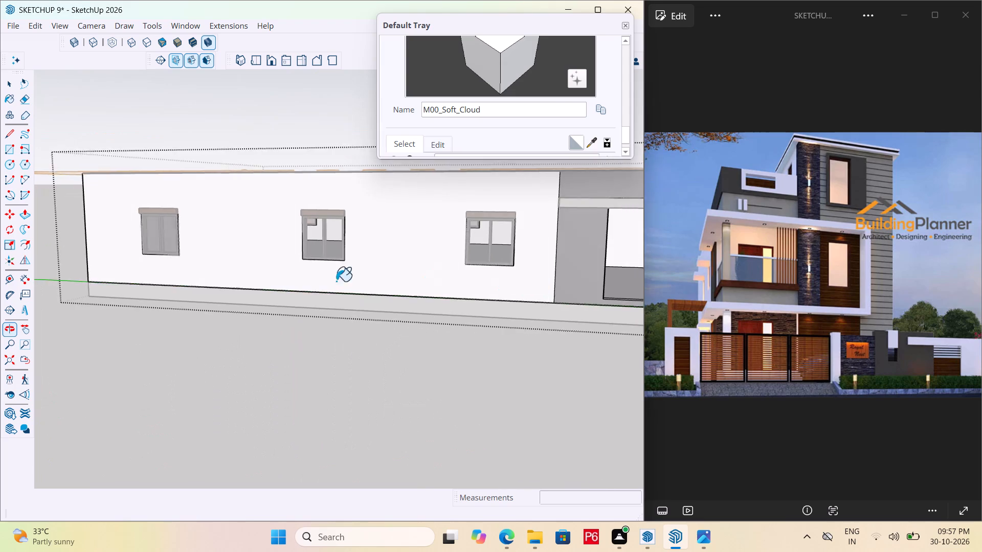
pyautogui.scroll(1, 256, 281)
pyautogui.scroll(-6, 181, 302)
pyautogui.moveTo(572, 264); pyautogui.dragTo(713, 246, button='middle')
pyautogui.scroll(14, 617, 260)
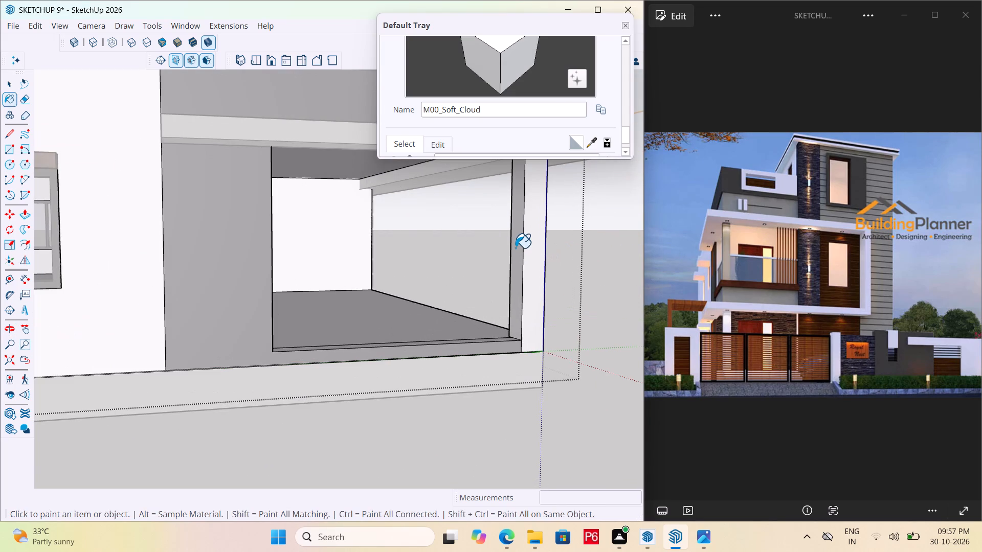
pyautogui.click(517, 244)
pyautogui.scroll(-6, 530, 235)
# Save the model.
pyautogui.hotkey('ctrl', 's')
pyautogui.hotkey('ctrl', 's')
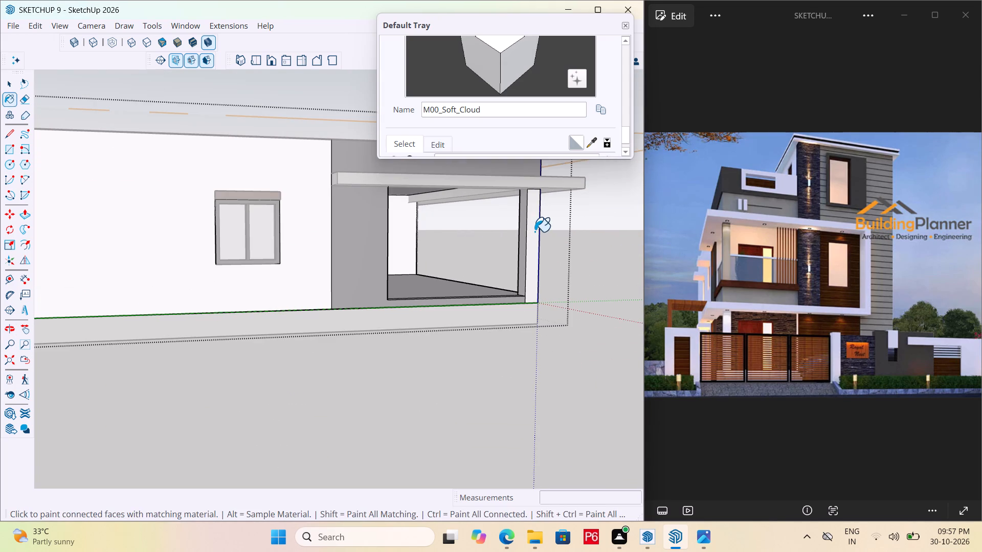
pyautogui.hotkey('ctrl', 's')
pyautogui.hotkey('ctrl', 's')
pyautogui.hotkey('ctrl', 's')
pyautogui.hotkey('ctrl', 's')
pyautogui.hotkey('ctrl', 's')
pyautogui.hotkey('ctrl', 's')
pyautogui.scroll(-3, 534, 232)
# Finish painting and leave the house group's editing mode.
pyautogui.press('space')
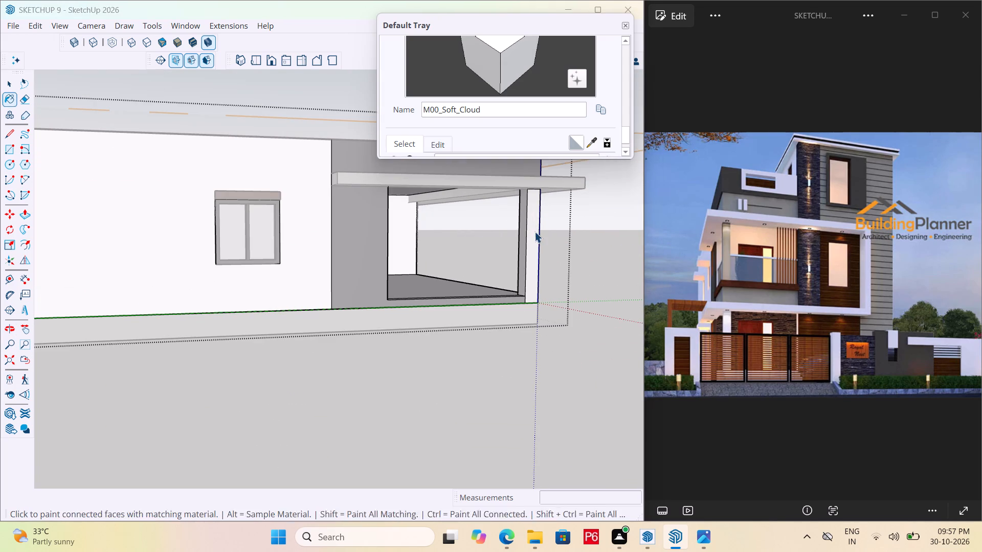
pyautogui.scroll(-2, 534, 232)
pyautogui.moveTo(583, 229); pyautogui.dragTo(247, 247, button='middle')
pyautogui.click(390, 329)
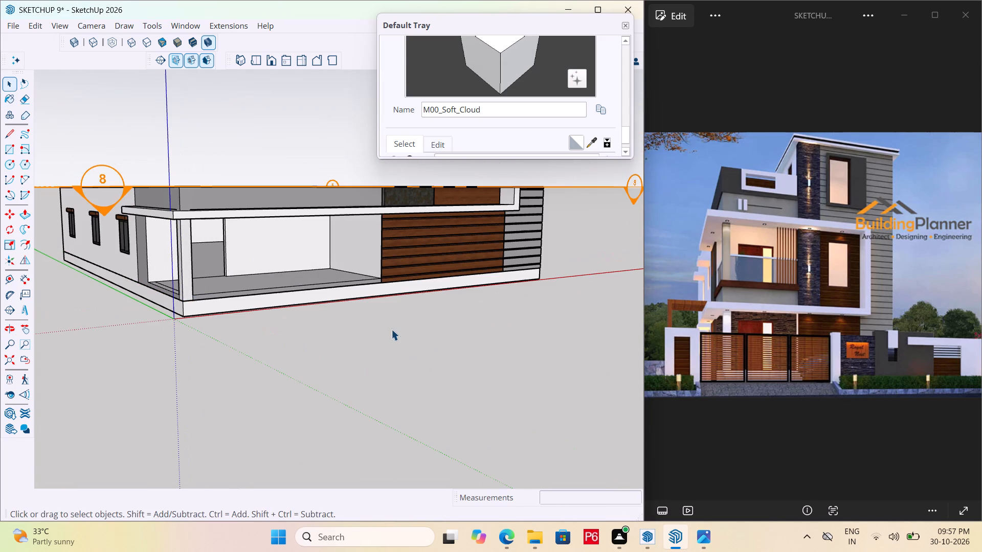
pyautogui.doubleClick(391, 329)
pyautogui.click(343, 328)
pyautogui.doubleClick(304, 328)
pyautogui.doubleClick(395, 315)
# Turn off the horizontal section cut through the house so that all floors are shown.
pyautogui.scroll(-4, 243, 196)
pyautogui.doubleClick(488, 180)
pyautogui.tripleClick(496, 188)
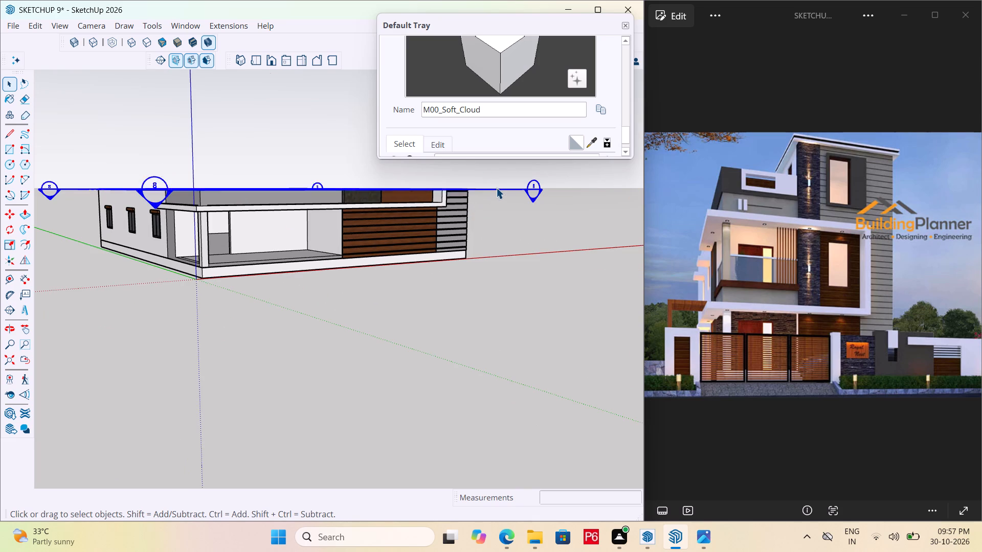
pyautogui.scroll(-4, 494, 278)
pyautogui.moveTo(494, 280); pyautogui.dragTo(473, 307, button='middle')
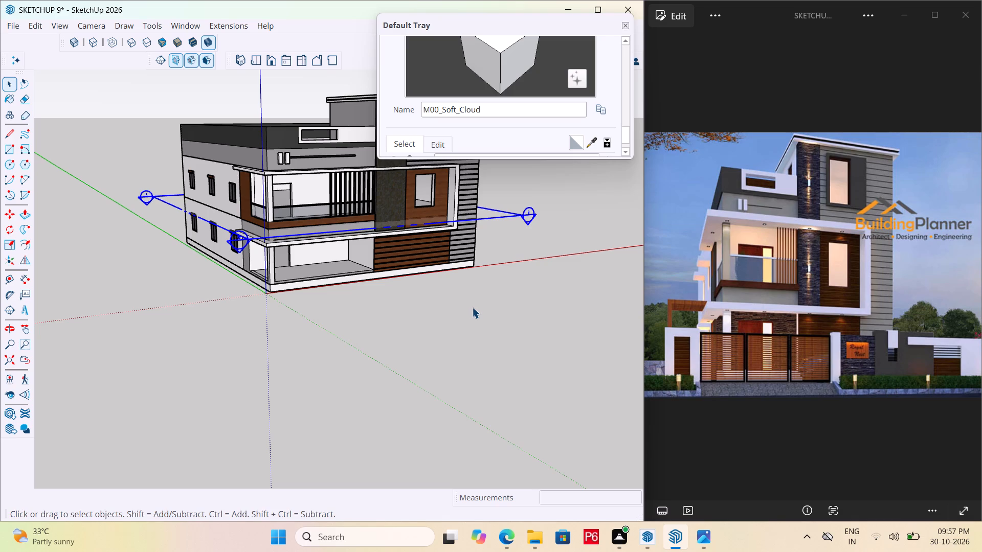
pyautogui.scroll(-1, 310, 309)
pyautogui.moveTo(471, 219); pyautogui.dragTo(473, 245, button='middle')
pyautogui.scroll(2, 484, 224)
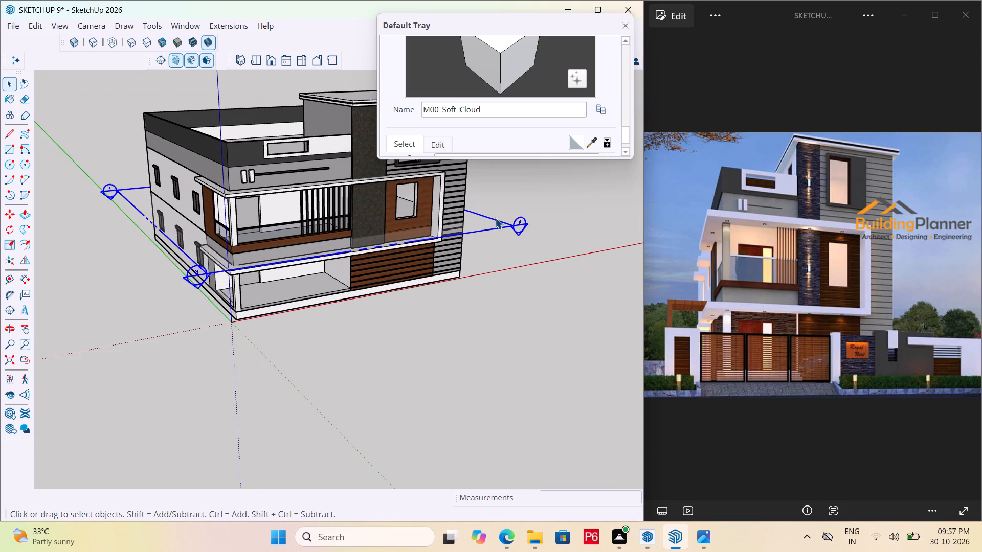
# Close the Default Tray and maximize the SketchUp window.
pyautogui.click(626, 26)
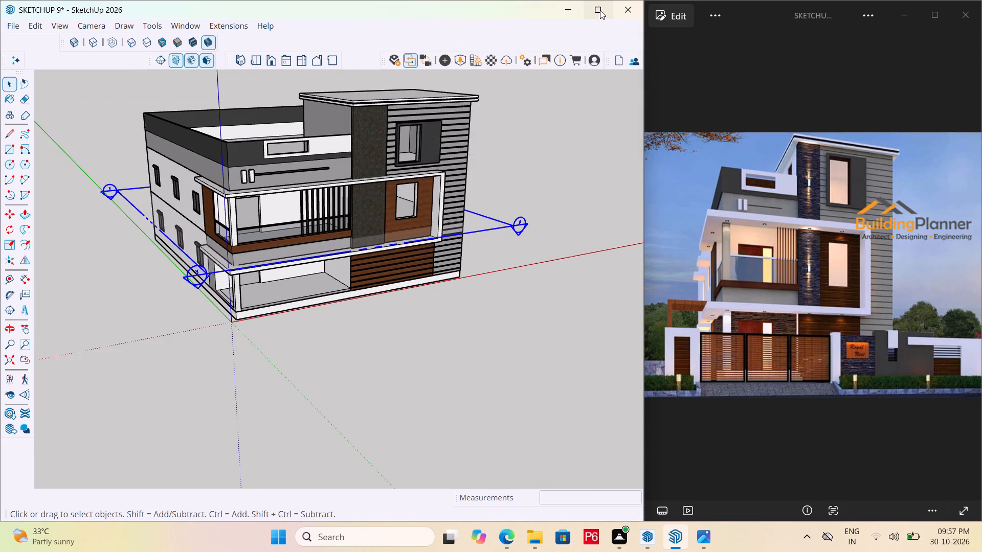
pyautogui.click(600, 10)
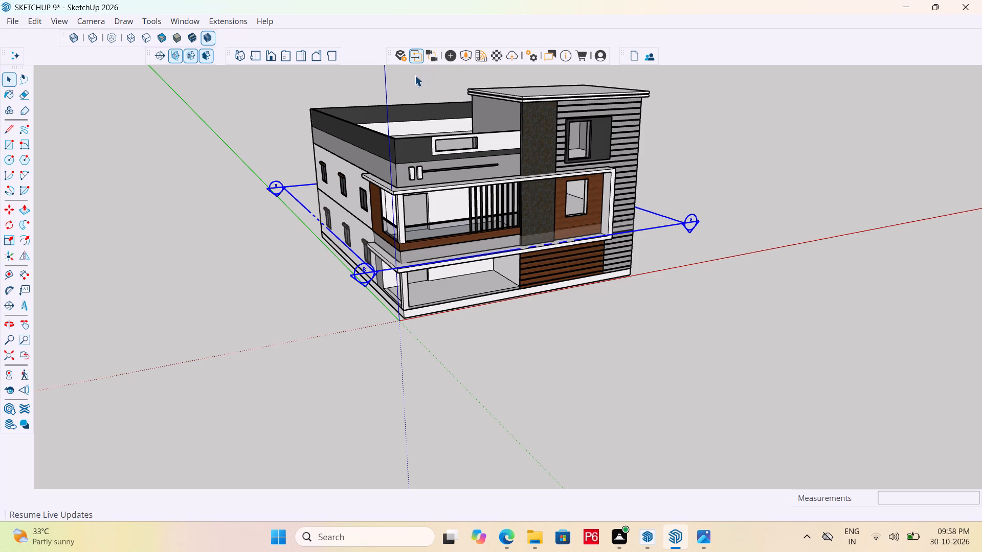
# Delete the horizontal section plane around the house.
pyautogui.click(681, 222)
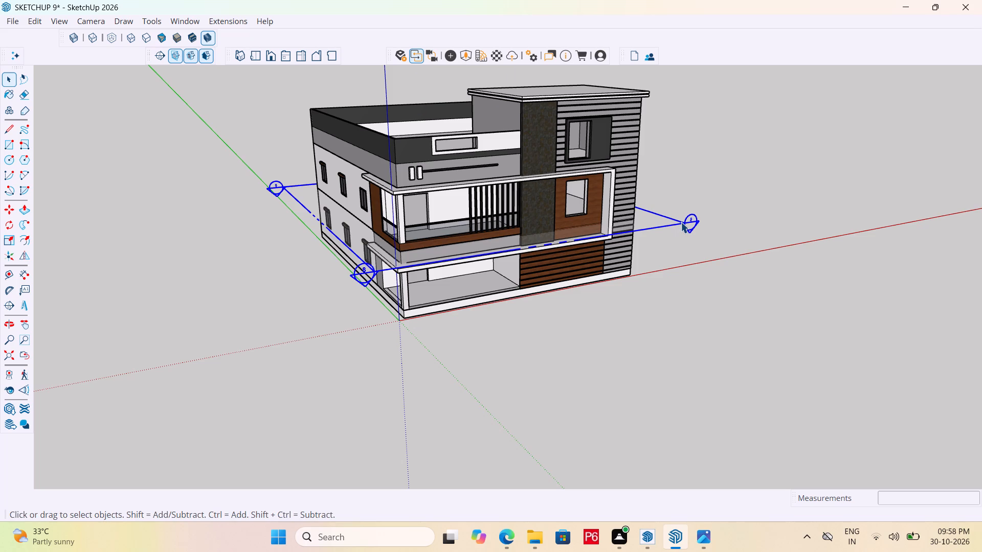
pyautogui.press('Delete')
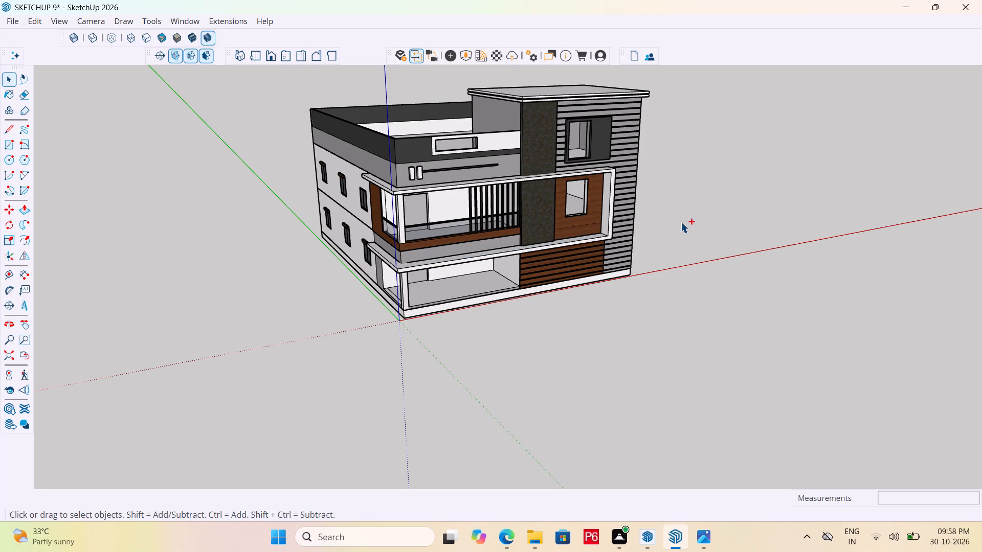
# Save the model.
pyautogui.hotkey('ctrl', 's')
pyautogui.hotkey('ctrl', 's')
pyautogui.hotkey('ctrl', 's')
pyautogui.hotkey('ctrl', 's')
pyautogui.hotkey('ctrl', 's')
# Open the group of the slab above the upper balcony and Push/Pull its end face 6" along the side wall.
pyautogui.scroll(-4, 621, 238)
pyautogui.moveTo(447, 226); pyautogui.dragTo(532, 234, button='middle')
pyautogui.scroll(7, 532, 234)
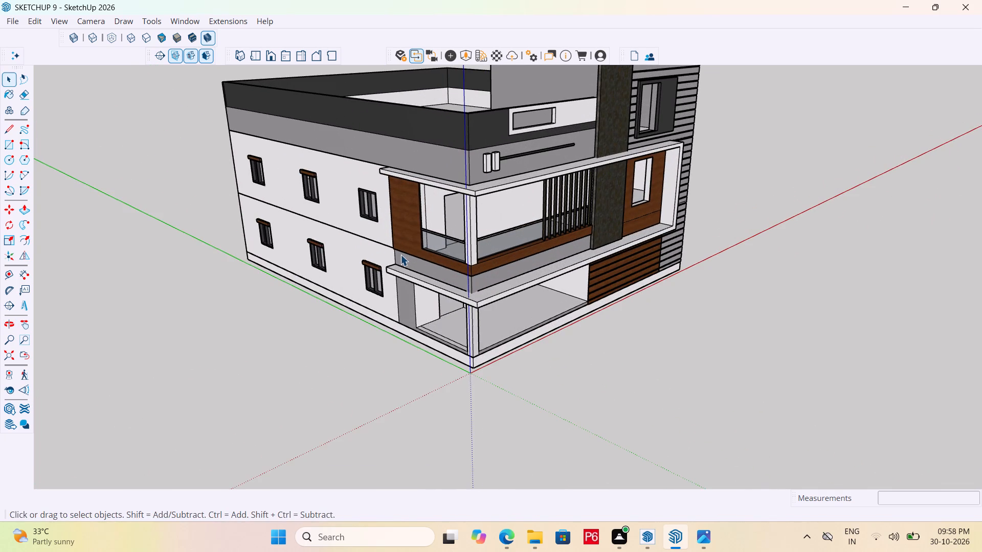
pyautogui.moveTo(400, 255); pyautogui.dragTo(698, 240, button='middle')
pyautogui.scroll(10, 594, 181)
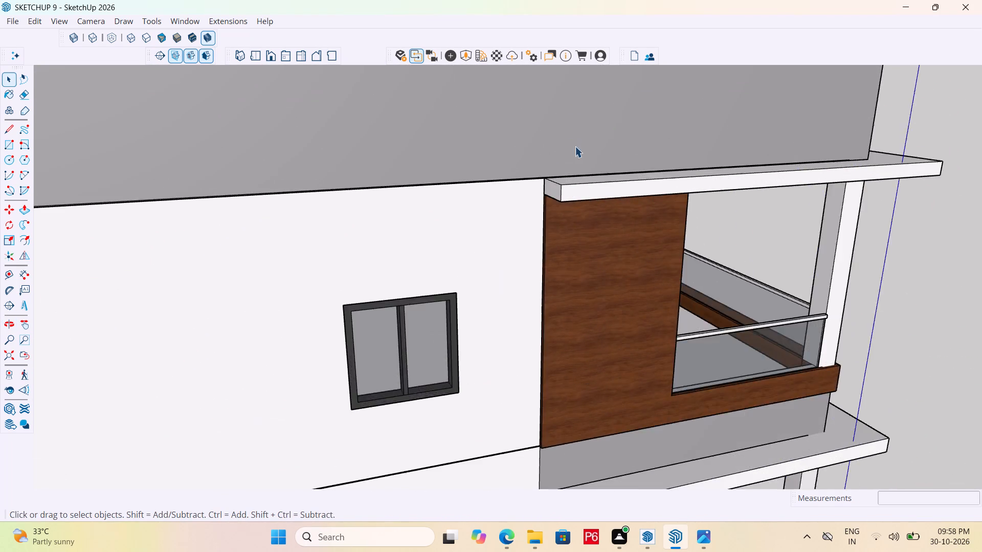
pyautogui.scroll(7, 575, 146)
pyautogui.click(572, 183)
pyautogui.click(572, 183)
pyautogui.click(567, 183)
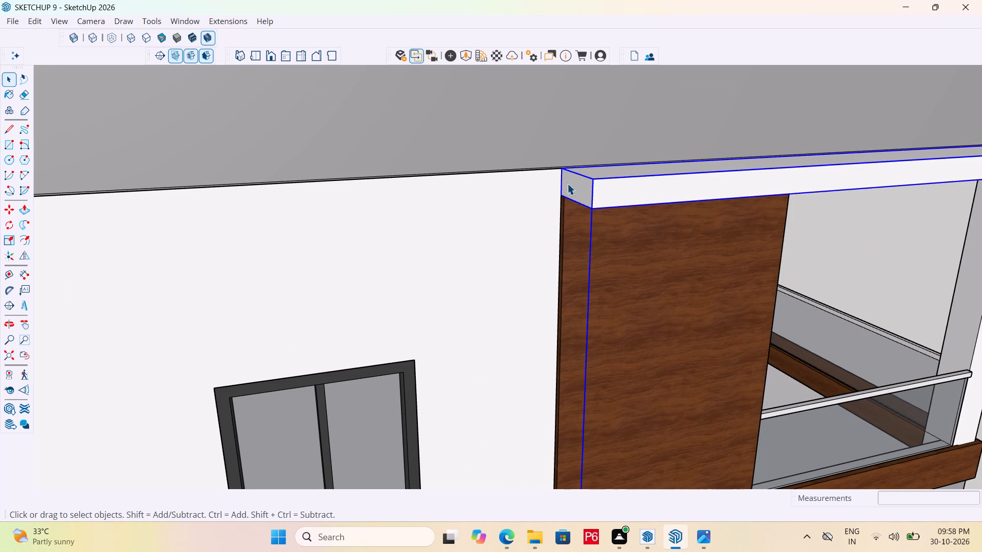
pyautogui.doubleClick(572, 190)
pyautogui.click(574, 189)
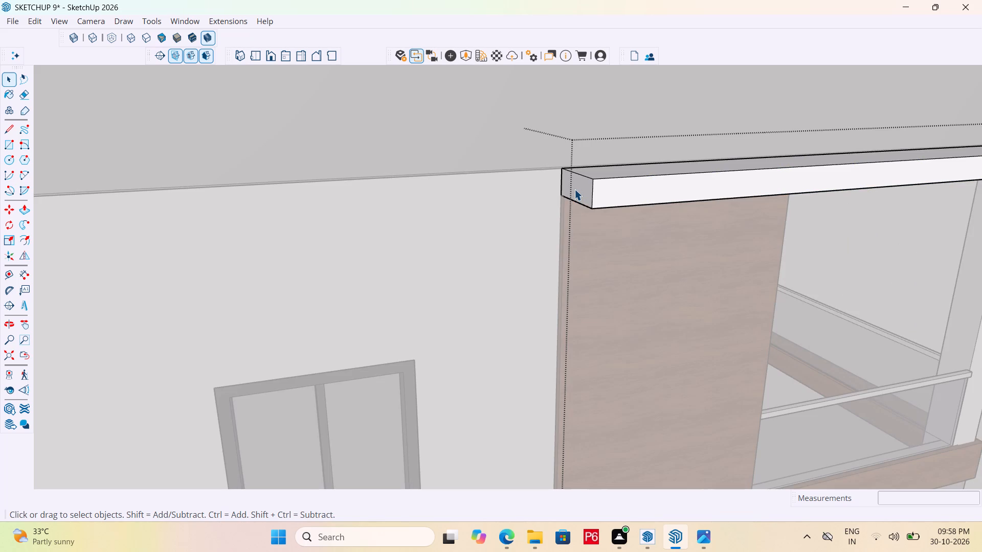
pyautogui.doubleClick(574, 189)
pyautogui.press('p')
pyautogui.click(574, 189)
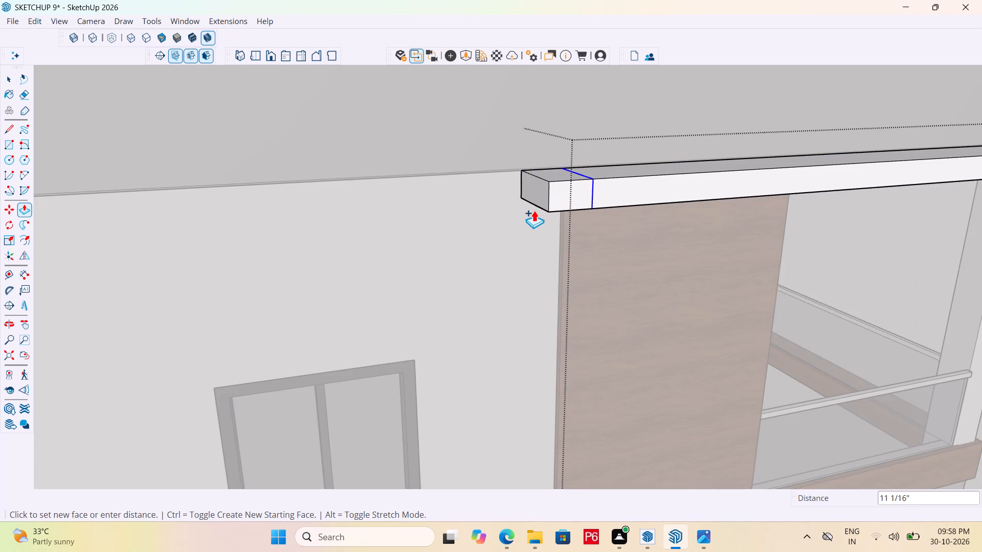
pyautogui.scroll(-3, 517, 213)
pyautogui.moveTo(488, 213); pyautogui.dragTo(337, 171, button='middle')
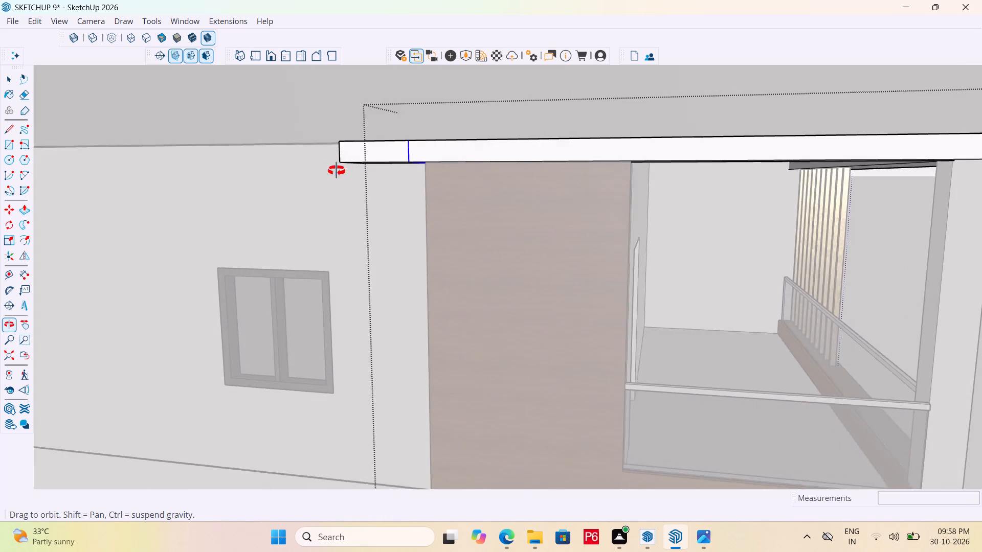
pyautogui.moveTo(337, 171); pyautogui.dragTo(438, 203, button='middle')
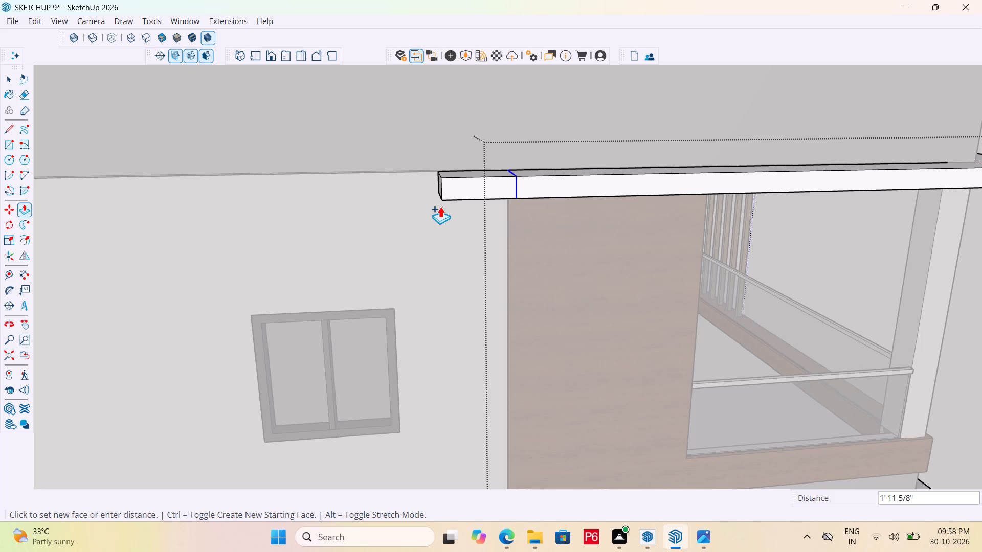
pyautogui.write('6"')
pyautogui.press('Return')
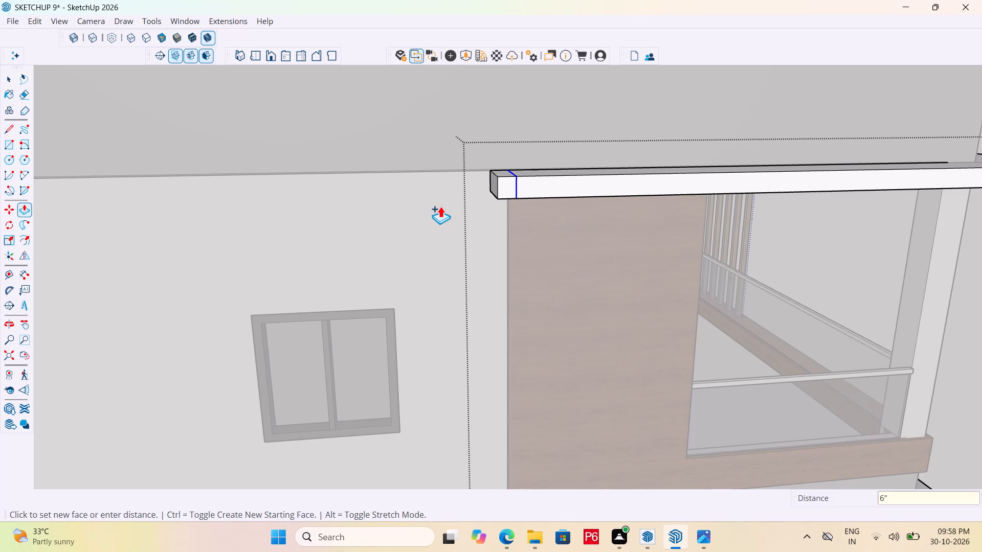
# Push/Pull the underside of the upper slab's new end block down about 13' 4 3/4", flush with the lower slab's underside.
pyautogui.moveTo(481, 191); pyautogui.dragTo(494, 119, button='middle')
pyautogui.scroll(4, 523, 98)
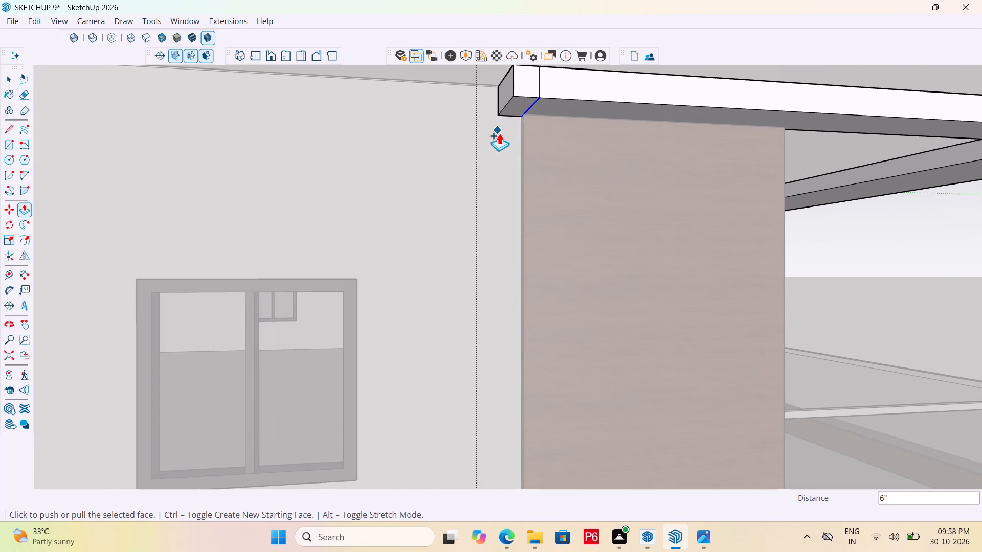
pyautogui.press('space')
pyautogui.click(520, 108)
pyautogui.press('p')
pyautogui.click(520, 108)
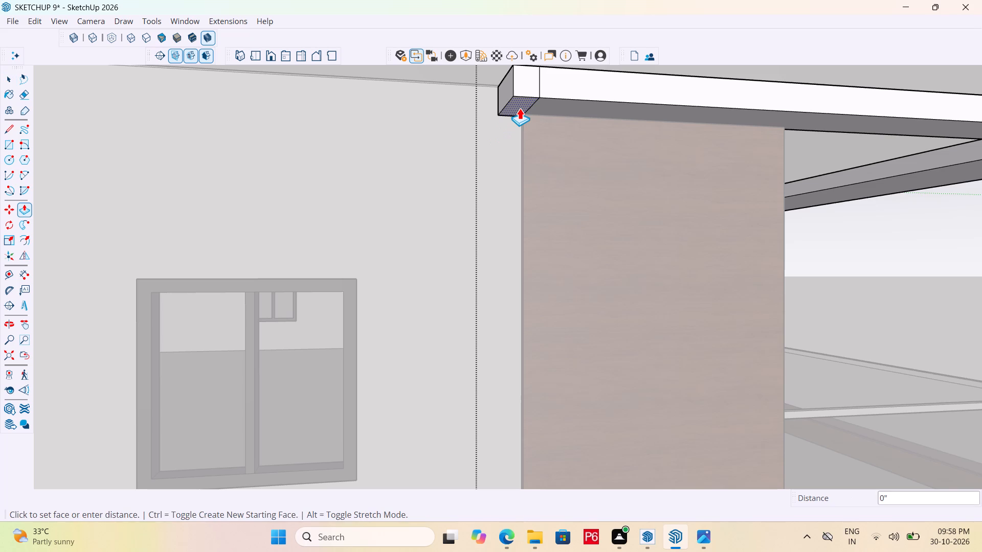
pyautogui.scroll(-15, 484, 220)
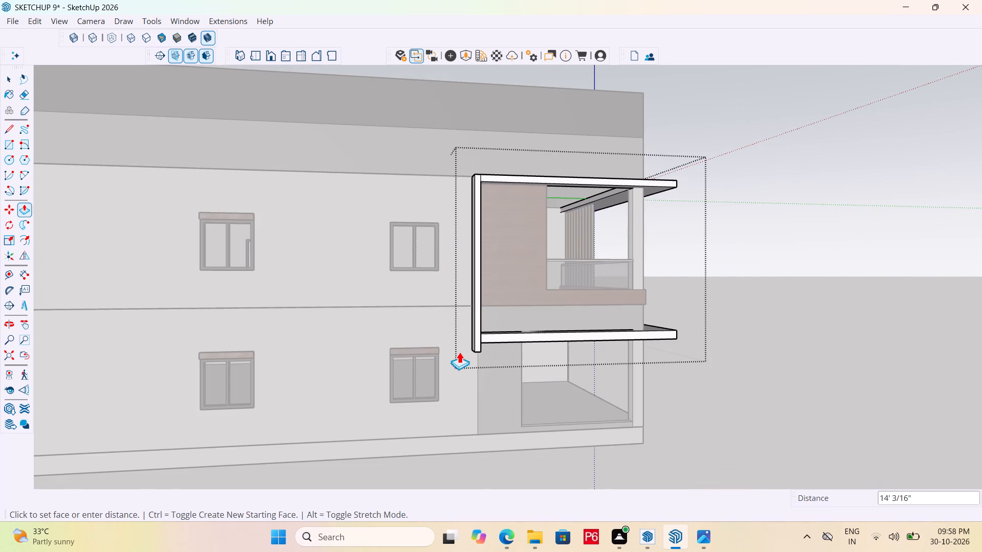
pyautogui.scroll(19, 461, 353)
pyautogui.scroll(3, 488, 361)
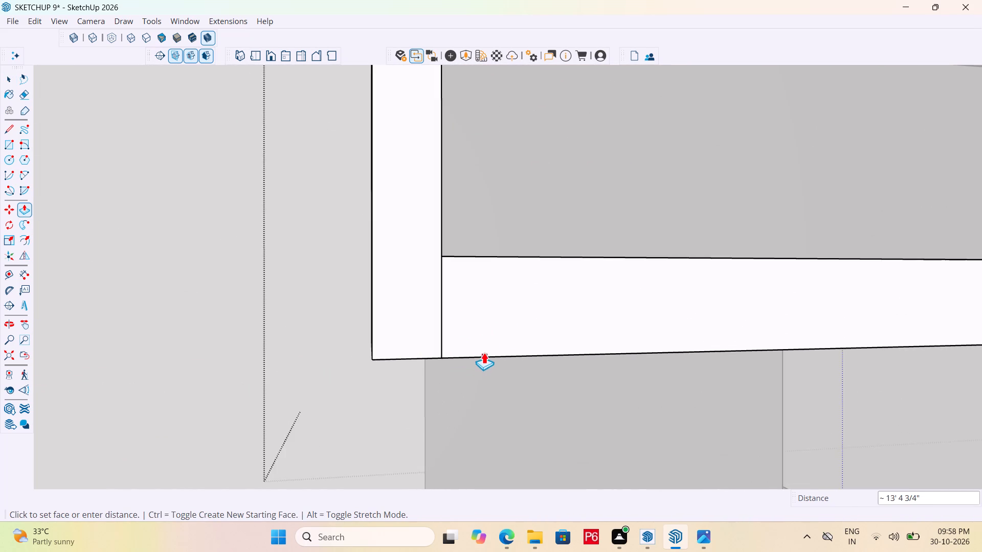
pyautogui.moveTo(490, 283); pyautogui.dragTo(505, 186, button='middle')
pyautogui.click(438, 332)
# Erase the seam edges where the new vertical member meets the lower and upper slabs.
pyautogui.scroll(-1, 467, 317)
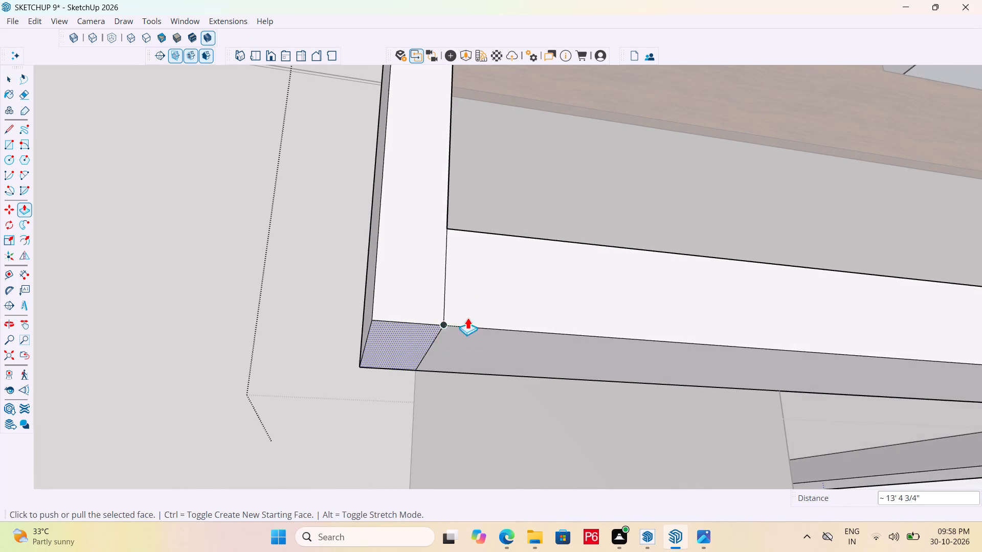
pyautogui.moveTo(461, 342); pyautogui.dragTo(457, 356, button='middle')
pyautogui.press('e')
pyautogui.moveTo(441, 305); pyautogui.dragTo(443, 300)
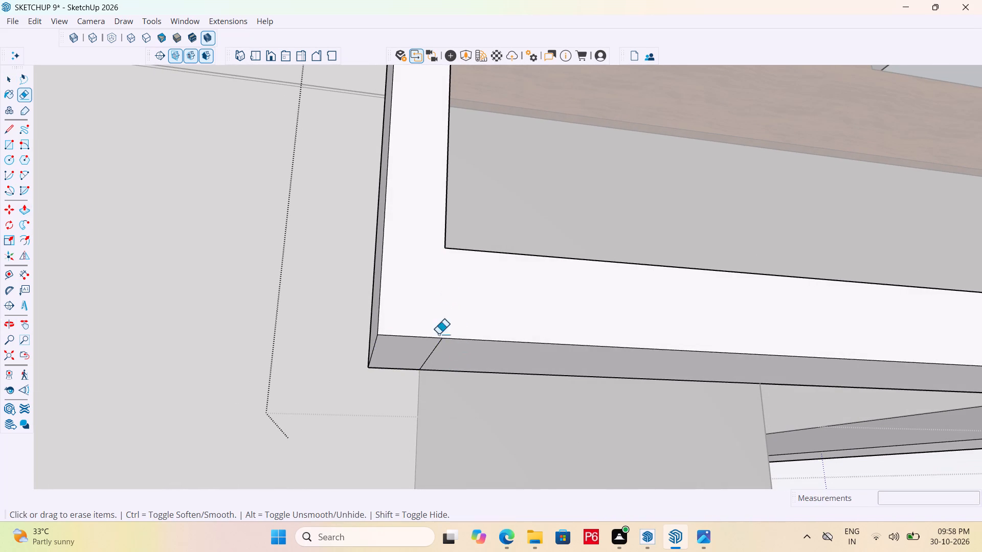
pyautogui.click(431, 354)
pyautogui.scroll(-7, 444, 344)
pyautogui.scroll(-2, 405, 295)
pyautogui.moveTo(404, 298); pyautogui.dragTo(428, 515, button='middle')
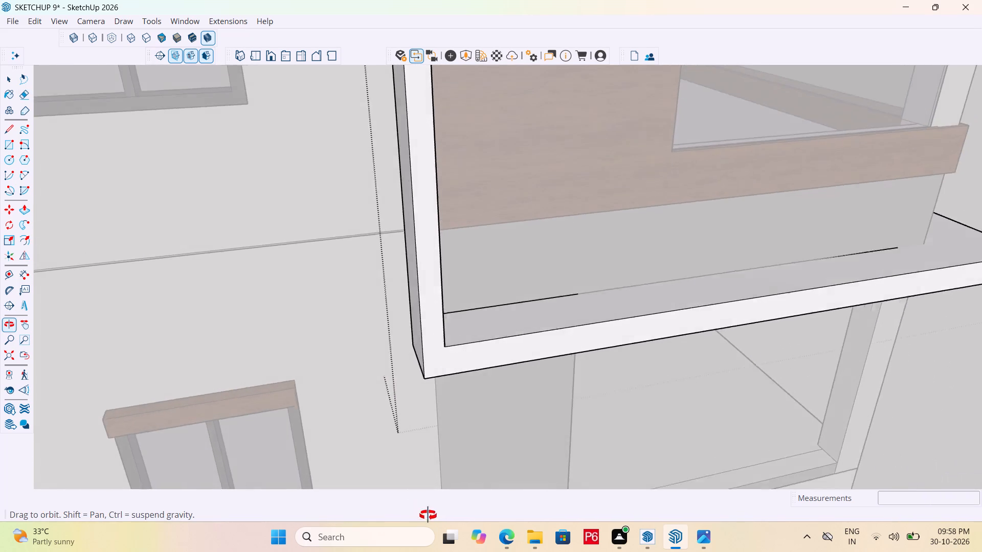
pyautogui.moveTo(428, 515); pyautogui.dragTo(431, 518, button='middle')
pyautogui.scroll(-7, 496, 340)
pyautogui.scroll(-7, 454, 221)
pyautogui.scroll(10, 463, 194)
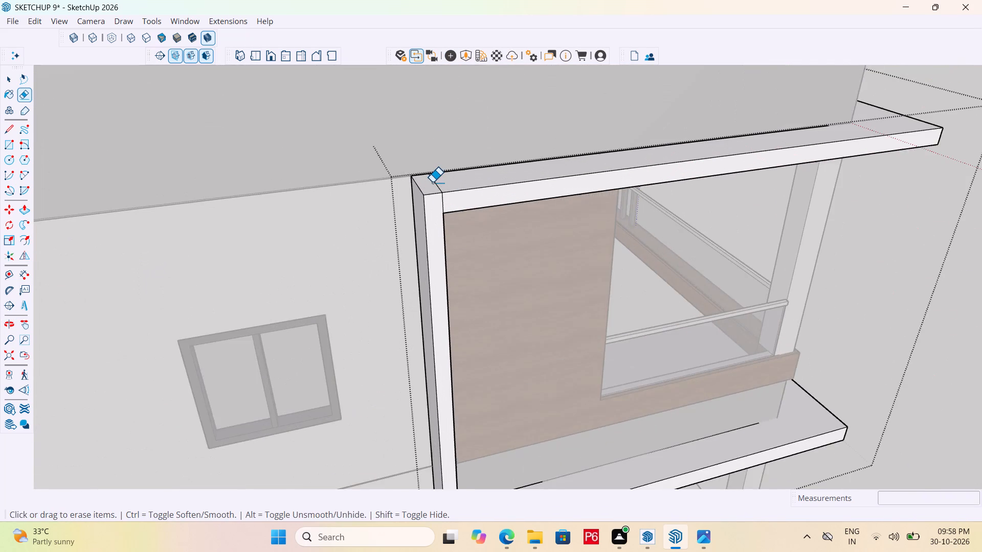
pyautogui.scroll(2, 432, 182)
pyautogui.click(432, 182)
pyautogui.click(441, 203)
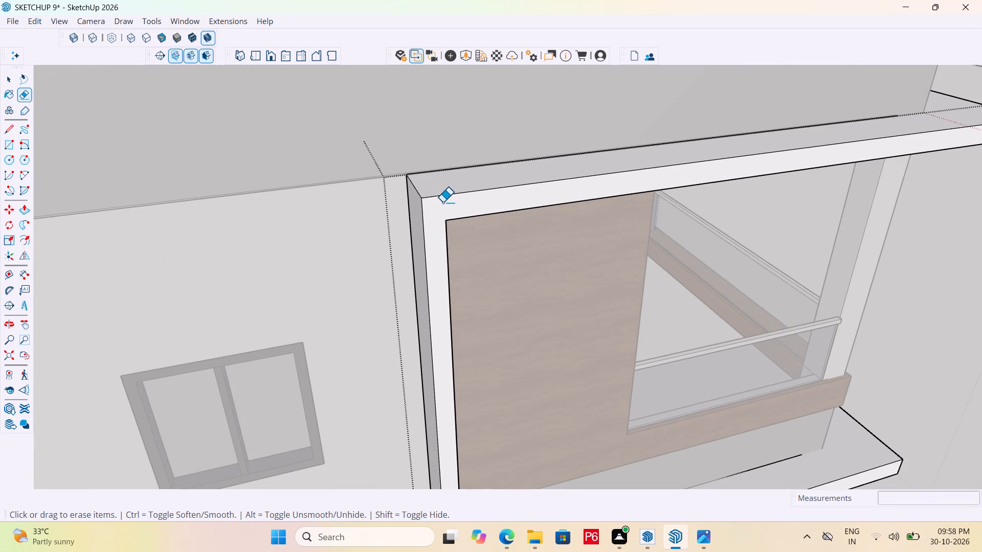
# Push/Pull the outer side face of the frame's vertical member outward along the side wall to thicken it.
pyautogui.press('p')
pyautogui.click(418, 265)
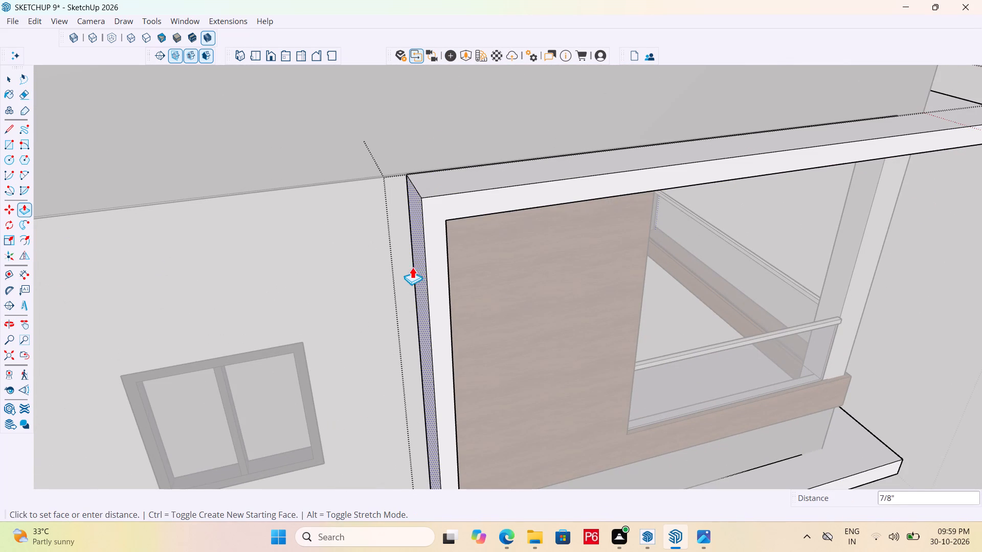
pyautogui.click(407, 270)
pyautogui.scroll(-5, 371, 200)
pyautogui.scroll(-1, 429, 208)
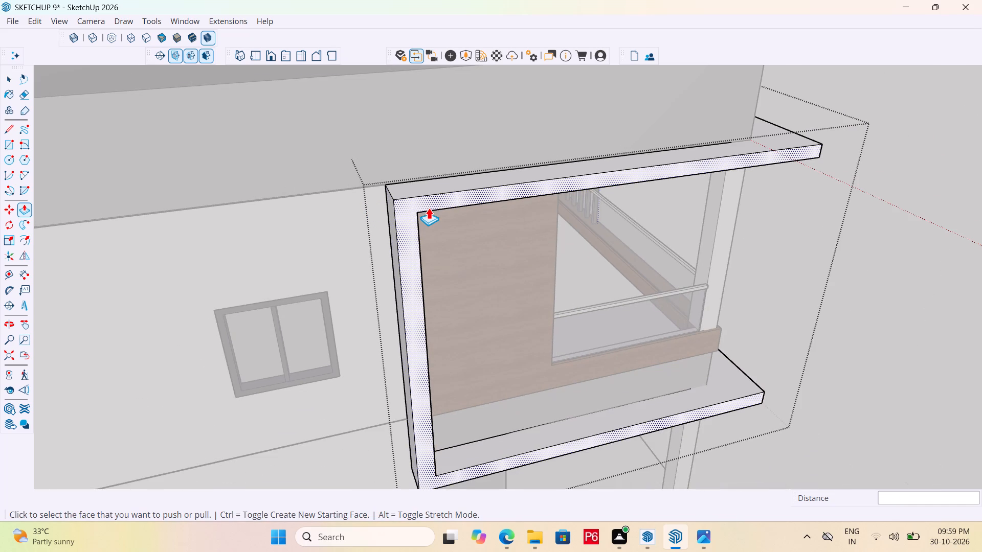
# Save the model.
pyautogui.hotkey('ctrl', 's')
pyautogui.hotkey('ctrl', 's')
pyautogui.hotkey('ctrl', 's')
pyautogui.hotkey('ctrl', 's')
pyautogui.hotkey('ctrl', 's')
pyautogui.hotkey('ctrl', 's')
pyautogui.hotkey('ctrl', 's')
pyautogui.hotkey('ctrl', 's')
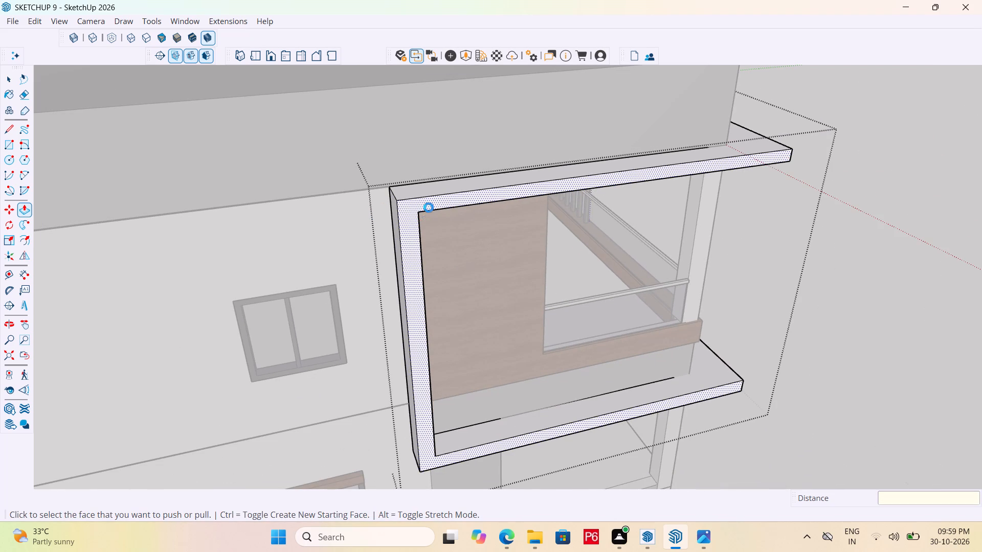
pyautogui.hotkey('ctrl', 's')
pyautogui.hotkey('ctrl', 's')
pyautogui.hotkey('ctrl', 's')
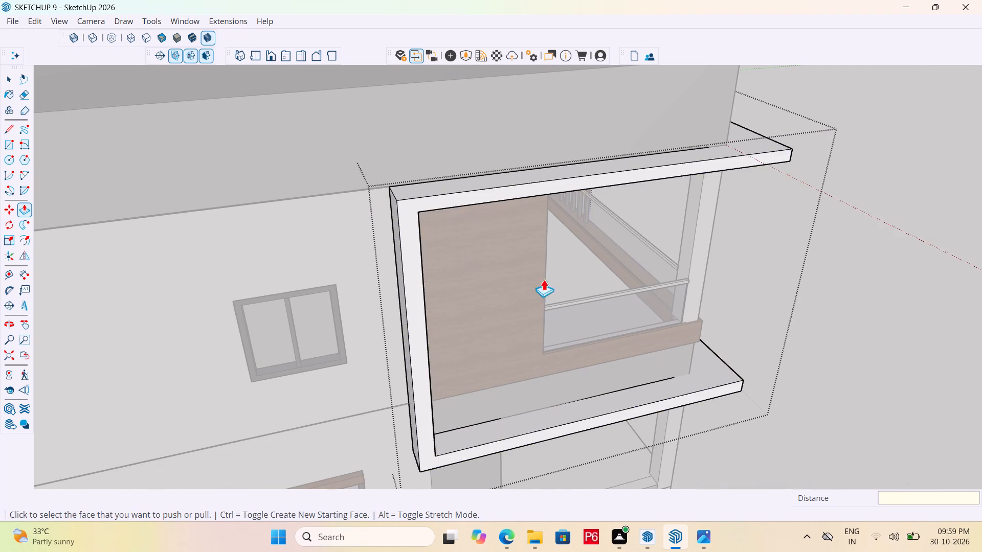
# Push/Pull the outer side face of the frame's vertical member back inward by 2 3/4".
pyautogui.scroll(-2, 581, 289)
pyautogui.moveTo(562, 288); pyautogui.dragTo(534, 261, button='middle')
pyautogui.scroll(10, 321, 330)
pyautogui.moveTo(501, 314); pyautogui.dragTo(517, 317, button='middle')
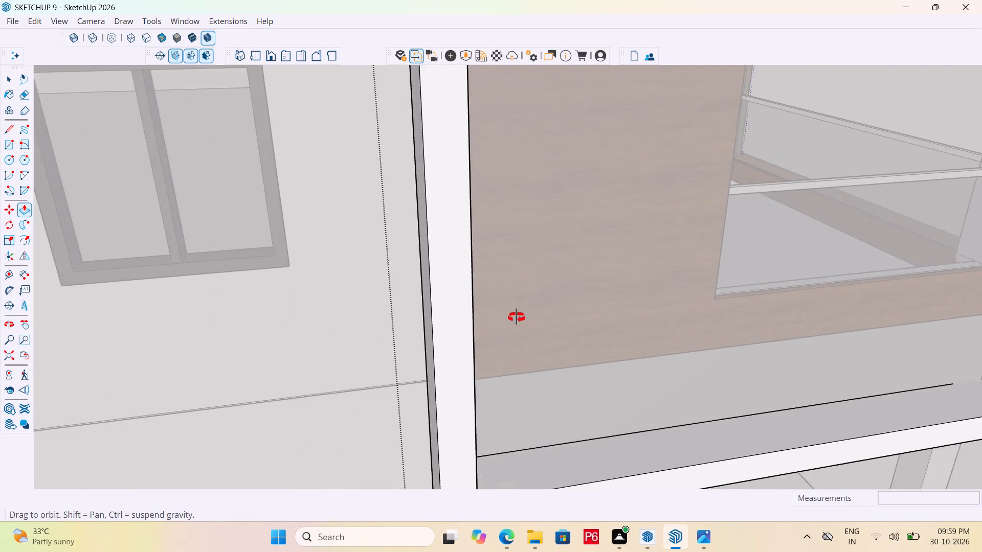
pyautogui.moveTo(517, 317); pyautogui.dragTo(588, 325, button='middle')
pyautogui.click(441, 343)
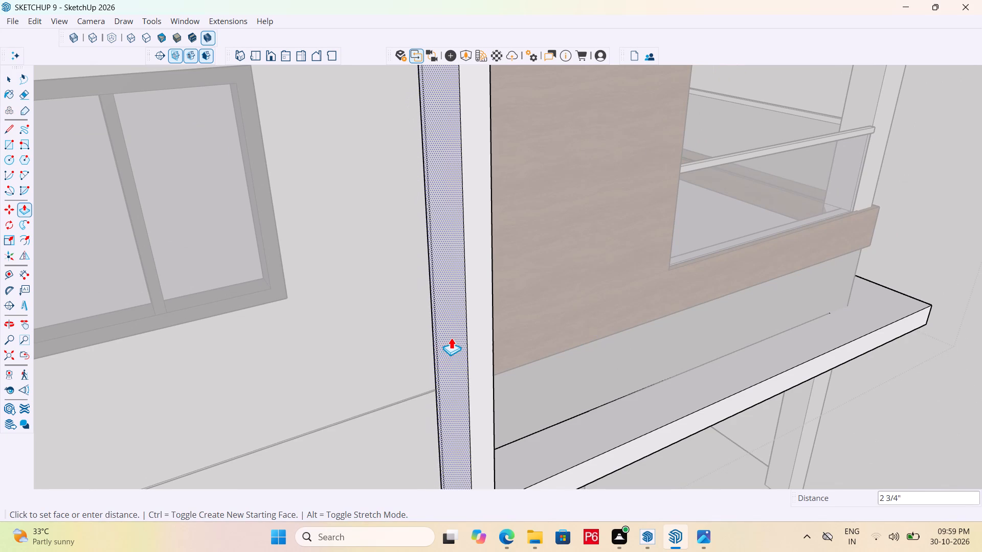
pyautogui.click(451, 337)
pyautogui.scroll(-5, 501, 326)
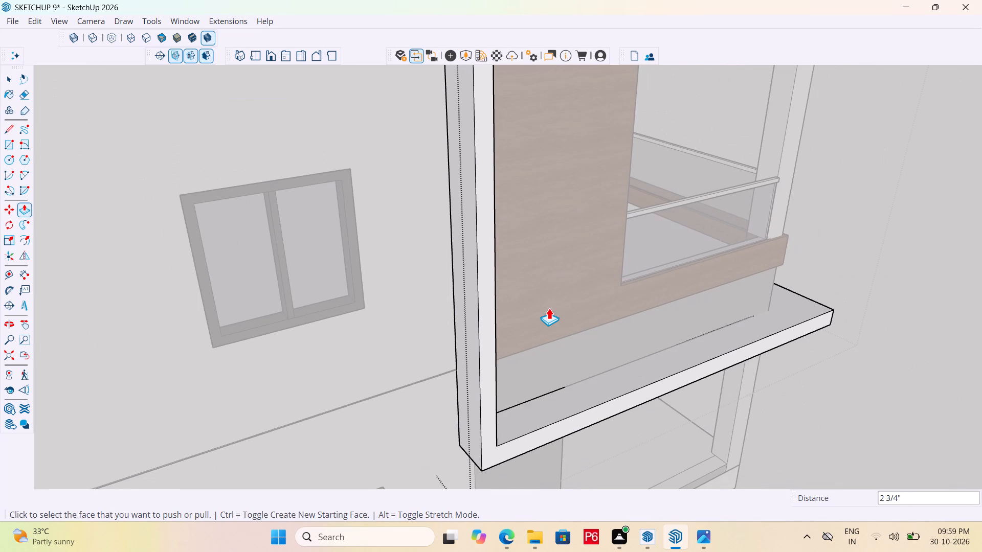
# Save the model with the adjusted frame member.
pyautogui.hotkey('ctrl', 's')
pyautogui.hotkey('ctrl', 's')
pyautogui.hotkey('ctrl', 's')
pyautogui.hotkey('ctrl', 's')
# Leave the balcony slab frame's group and return to the whole model.
pyautogui.keyDown('ctrl'); pyautogui.scroll(-4, 506, 321); pyautogui.keyUp('ctrl')
pyautogui.press('space')
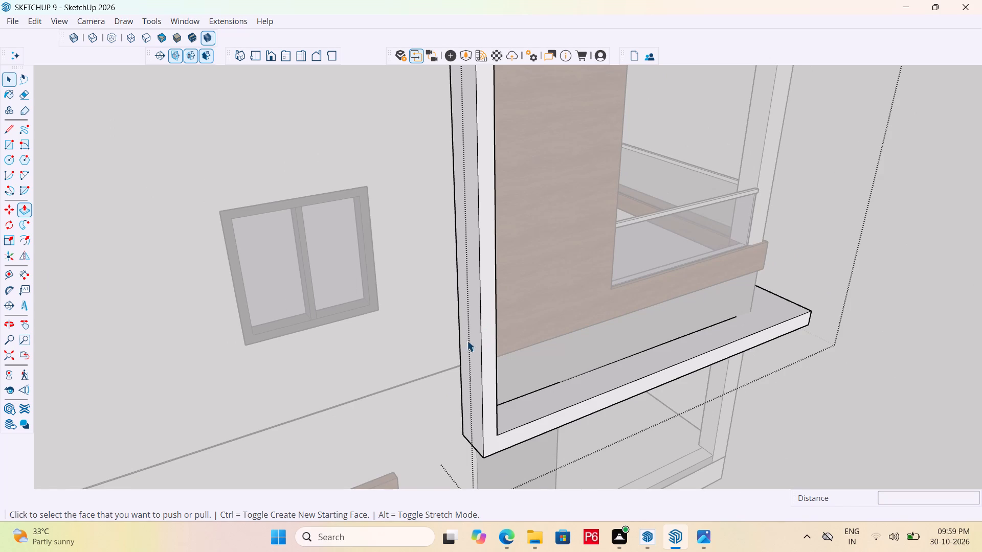
pyautogui.scroll(-3, 472, 339)
pyautogui.moveTo(710, 342); pyautogui.dragTo(509, 335, button='middle')
pyautogui.press('space')
pyautogui.click(690, 326)
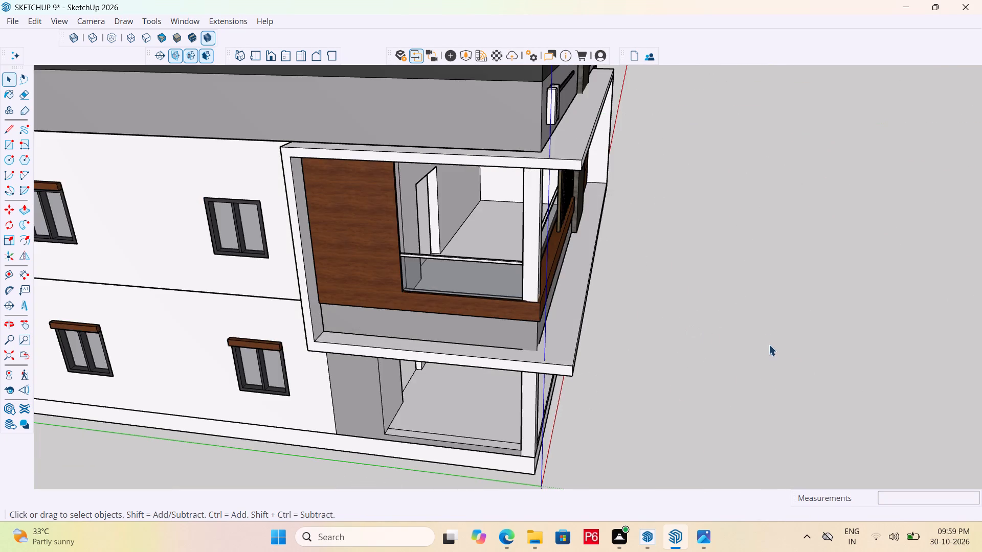
# Examine the house's front and side elevations around the corner with the balcony frame.
pyautogui.moveTo(769, 344); pyautogui.dragTo(520, 285, button='middle')
pyautogui.moveTo(487, 300); pyautogui.dragTo(482, 302, button='middle')
pyautogui.scroll(-4, 405, 351)
pyautogui.moveTo(438, 361); pyautogui.dragTo(462, 354, button='middle')
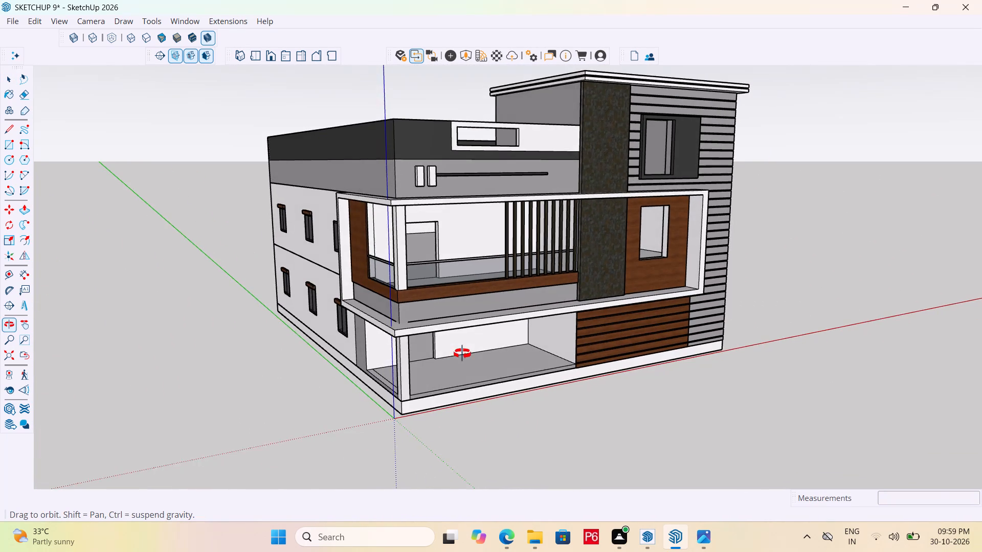
pyautogui.moveTo(462, 354); pyautogui.dragTo(468, 352, button='middle')
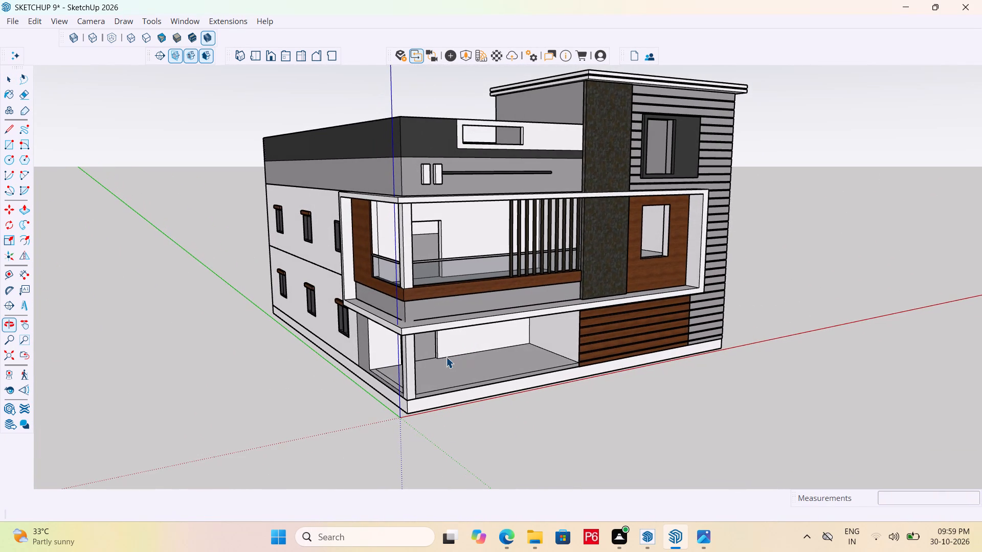
pyautogui.moveTo(435, 337); pyautogui.dragTo(448, 337, button='middle')
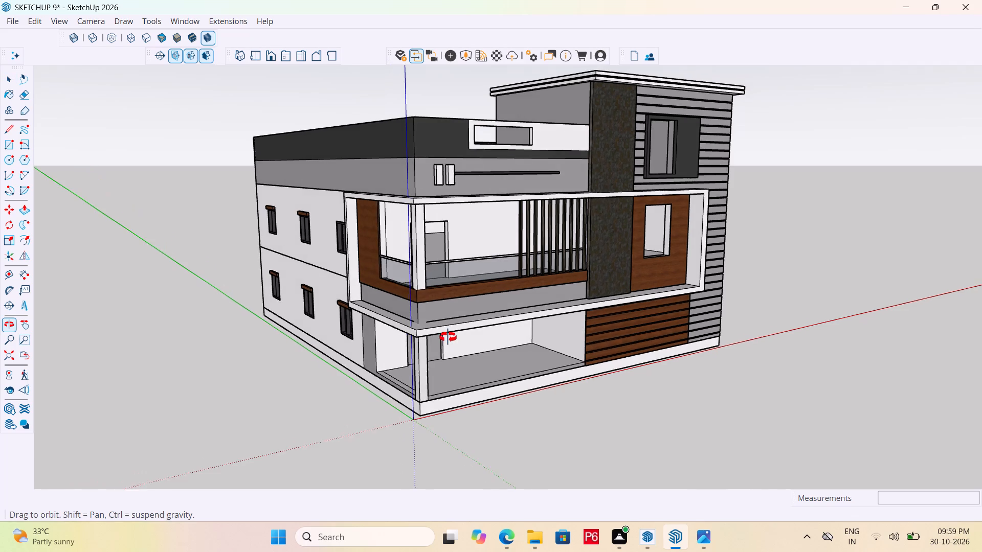
pyautogui.moveTo(448, 337); pyautogui.dragTo(443, 358, button='middle')
pyautogui.moveTo(403, 340); pyautogui.dragTo(423, 332, button='middle')
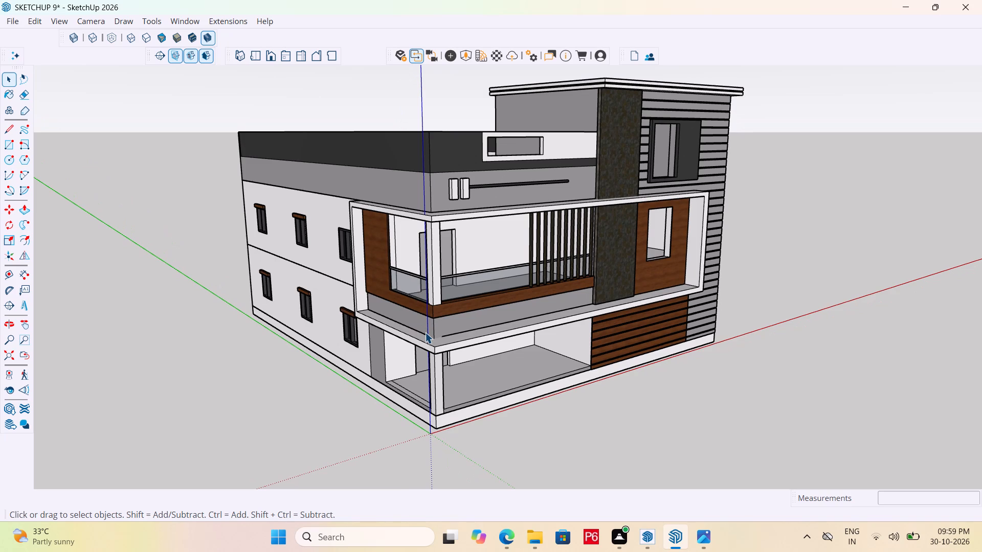
pyautogui.moveTo(422, 340); pyautogui.dragTo(433, 340, button='middle')
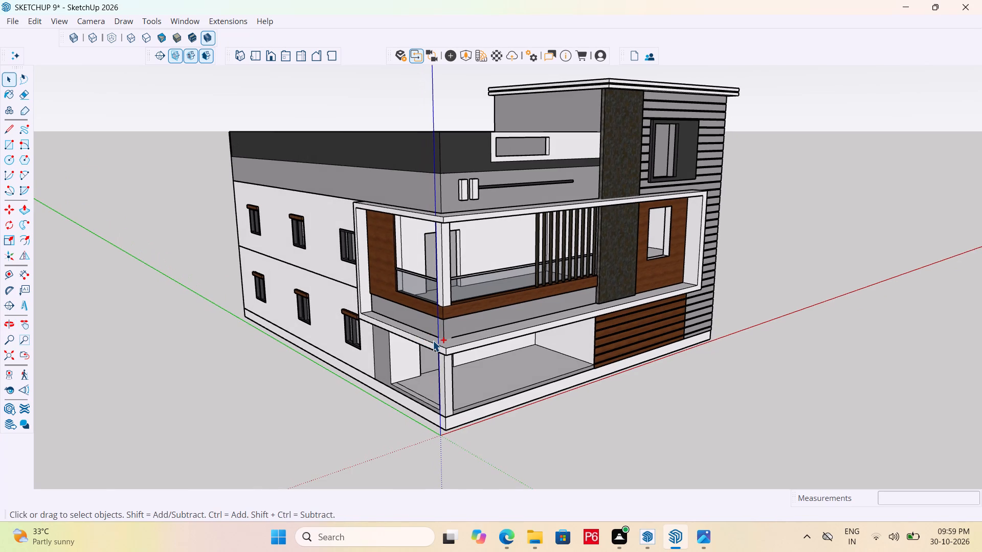
# Save the model.
pyautogui.hotkey('ctrl', 's')
pyautogui.hotkey('ctrl', 's')
pyautogui.hotkey('ctrl', 's')
pyautogui.hotkey('ctrl', 's')
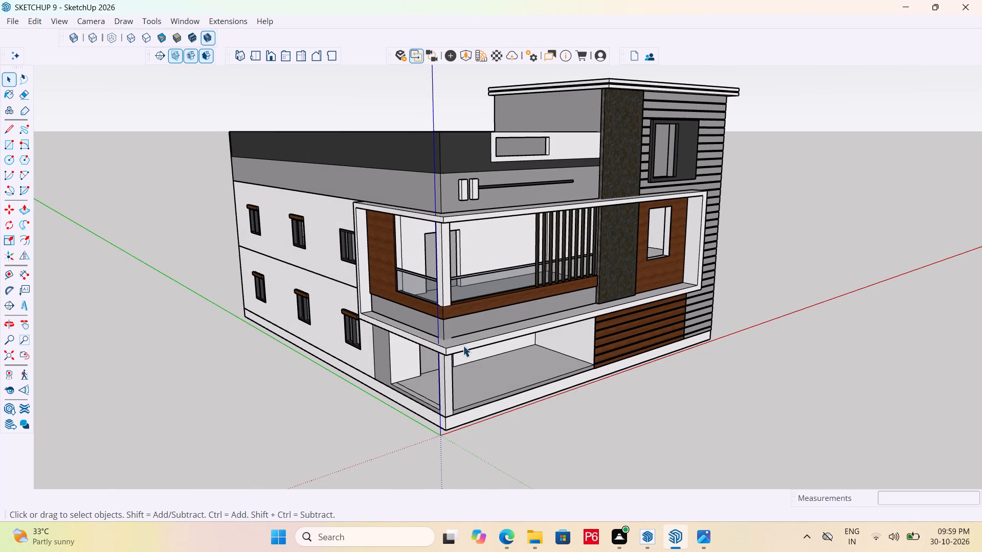
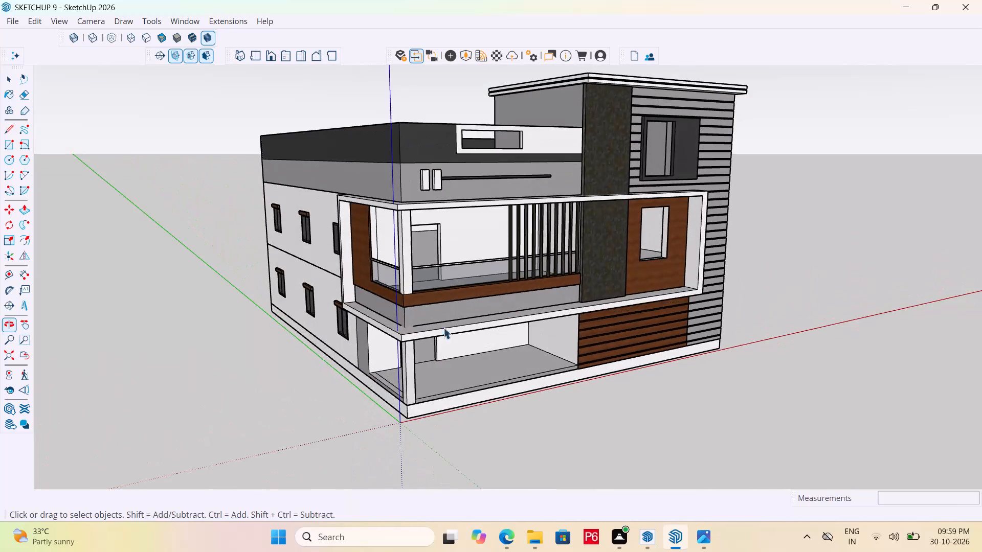
# Draw a 7' by 5' rectangle filling the door opening in the upper-floor balcony wall.
pyautogui.scroll(7, 420, 234)
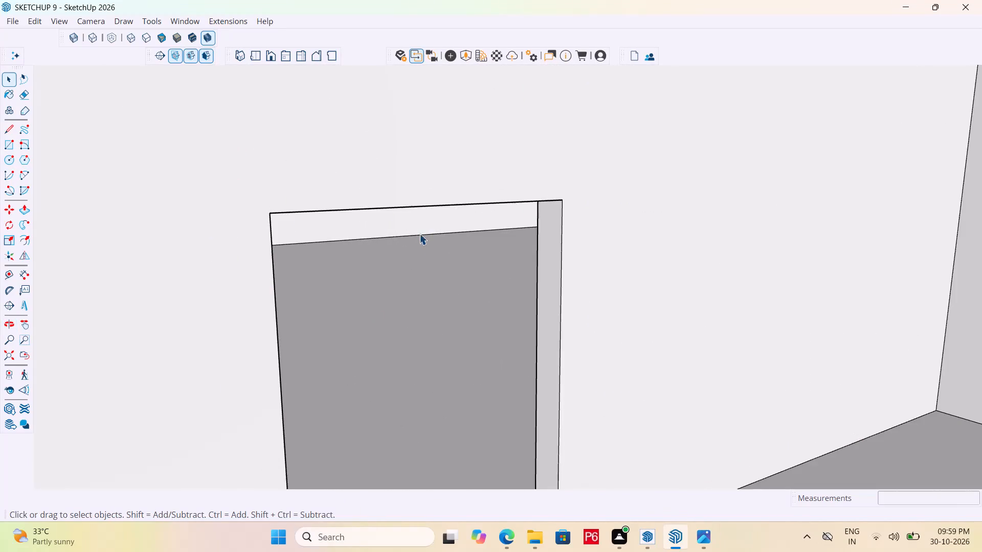
pyautogui.moveTo(419, 234); pyautogui.dragTo(396, 237, button='middle')
pyautogui.scroll(-5, 496, 179)
pyautogui.scroll(-4, 470, 223)
pyautogui.moveTo(412, 250); pyautogui.dragTo(396, 259, button='middle')
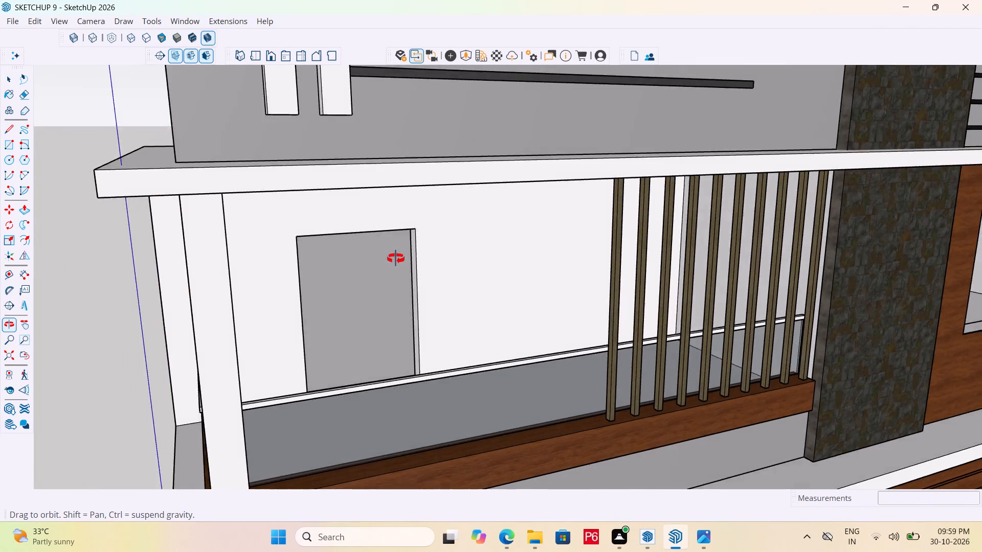
pyautogui.moveTo(396, 259); pyautogui.dragTo(389, 270, button='middle')
pyautogui.press('r')
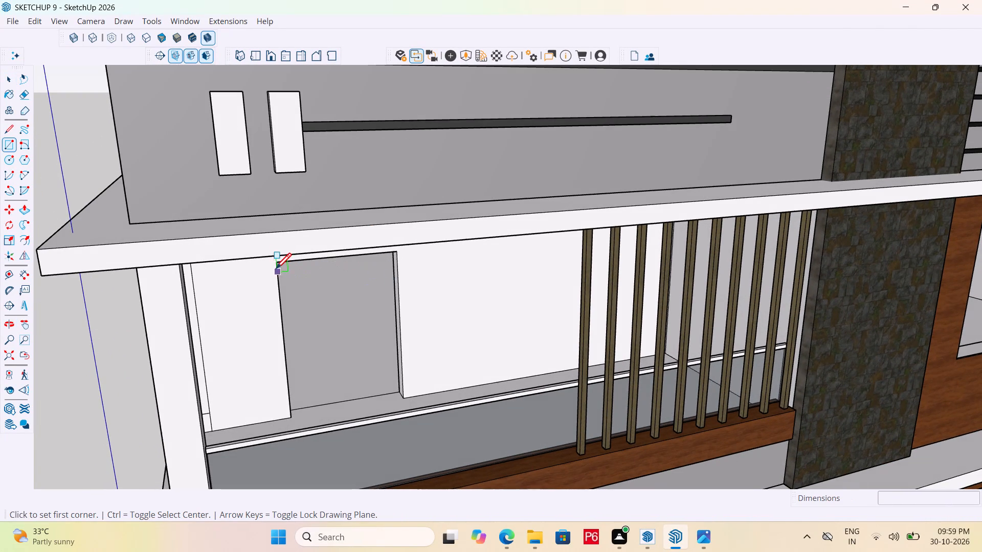
pyautogui.click(279, 264)
pyautogui.click(406, 401)
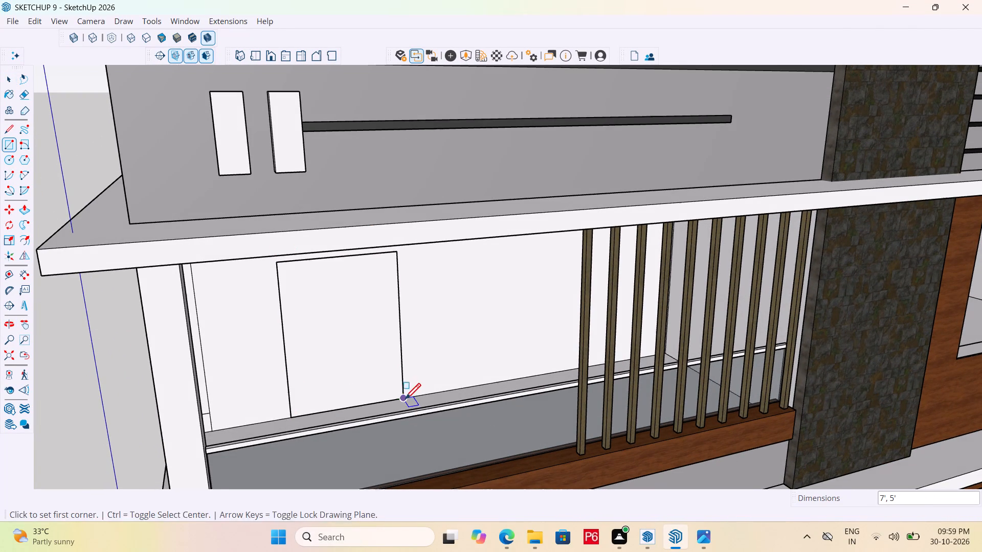
# Make the new door-opening face and its edges into a group.
pyautogui.press('space')
pyautogui.doubleClick(339, 329)
pyautogui.rightClick(339, 329)
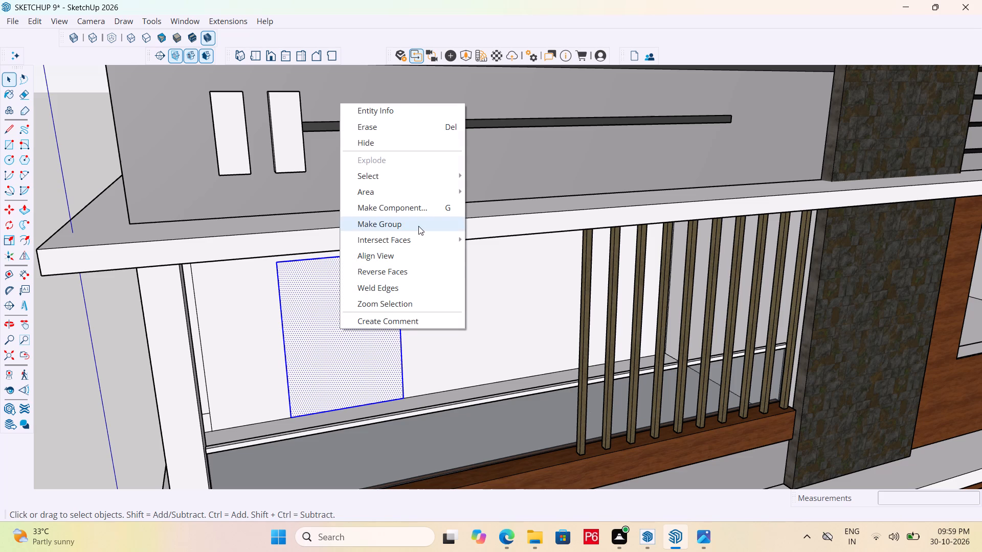
pyautogui.click(418, 226)
# Move the door panel group about 29' 5" out of the balcony wall to open space beside the building.
pyautogui.click(340, 311)
pyautogui.press('m')
pyautogui.click(341, 311)
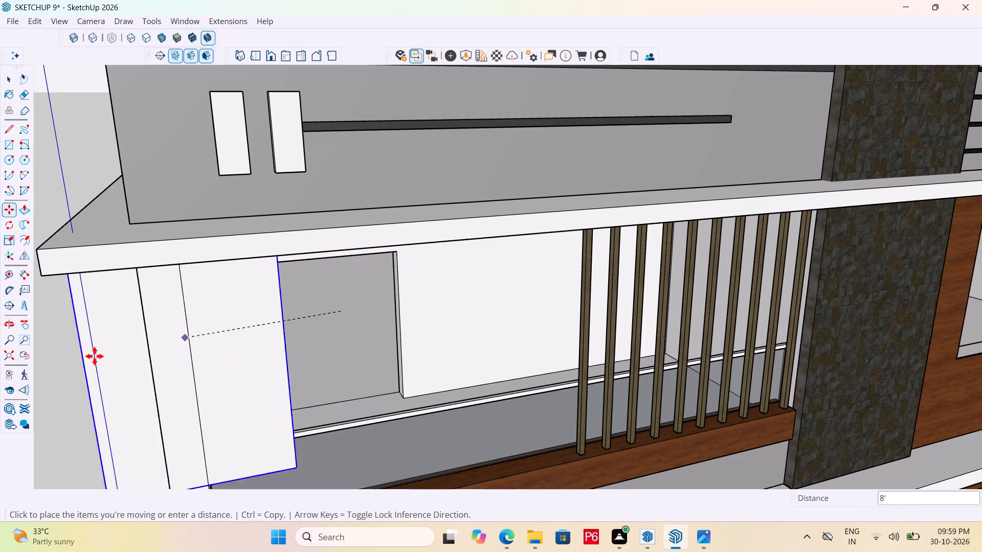
pyautogui.scroll(-13, 360, 296)
pyautogui.click(309, 295)
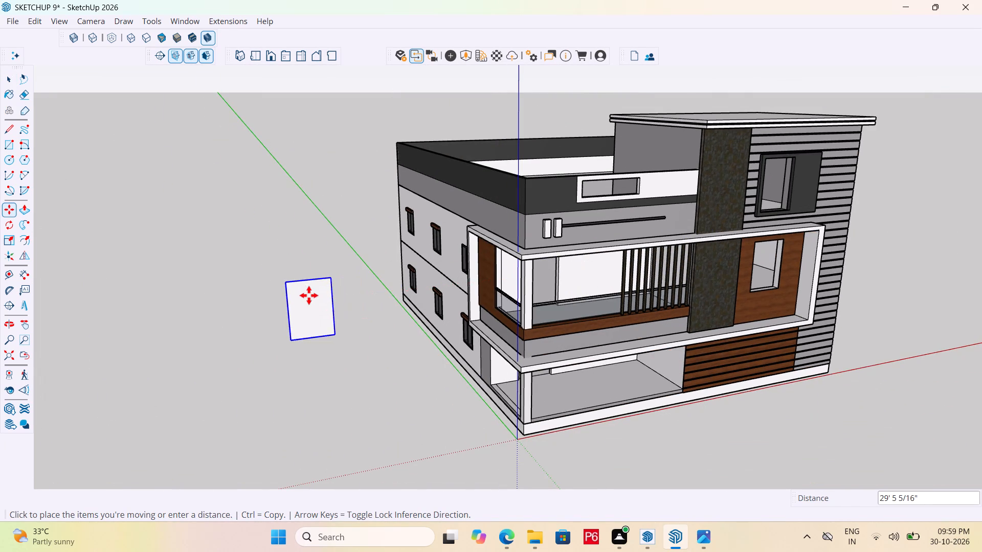
# Open the moved door panel group for editing and select its face.
pyautogui.scroll(2, 230, 335)
pyautogui.moveTo(237, 335); pyautogui.dragTo(311, 315, button='middle')
pyautogui.scroll(4, 364, 303)
pyautogui.moveTo(448, 287); pyautogui.dragTo(344, 298, button='middle')
pyautogui.press('space')
pyautogui.doubleClick(357, 278)
pyautogui.click(355, 263)
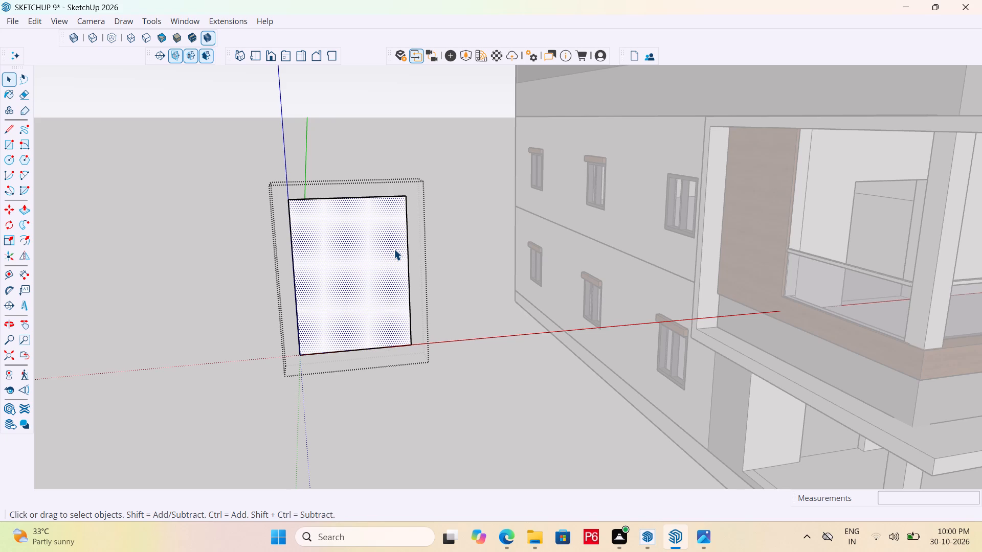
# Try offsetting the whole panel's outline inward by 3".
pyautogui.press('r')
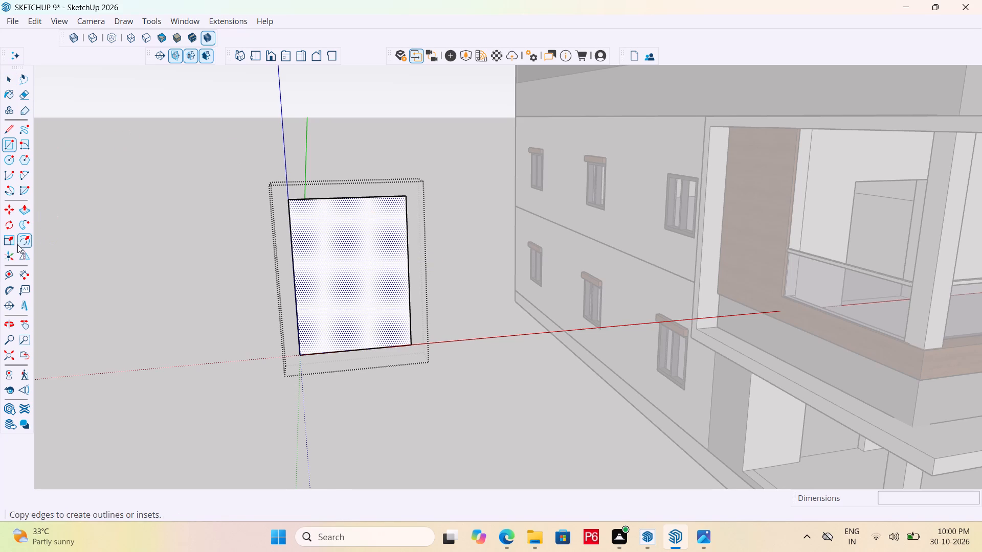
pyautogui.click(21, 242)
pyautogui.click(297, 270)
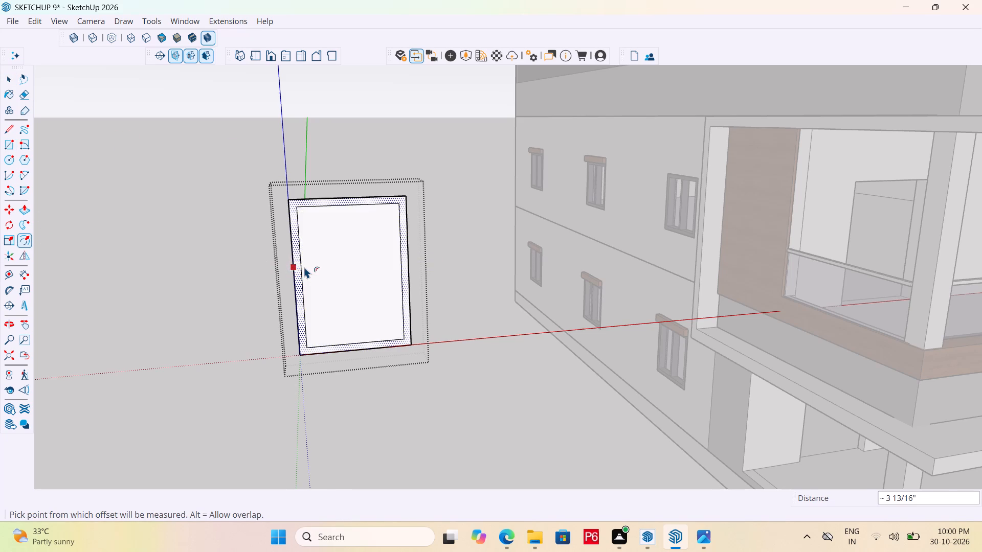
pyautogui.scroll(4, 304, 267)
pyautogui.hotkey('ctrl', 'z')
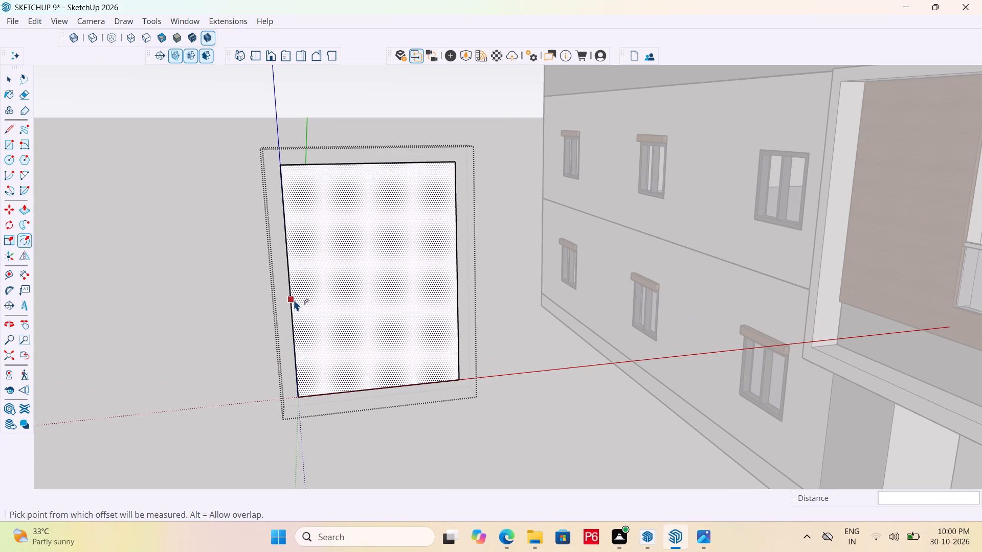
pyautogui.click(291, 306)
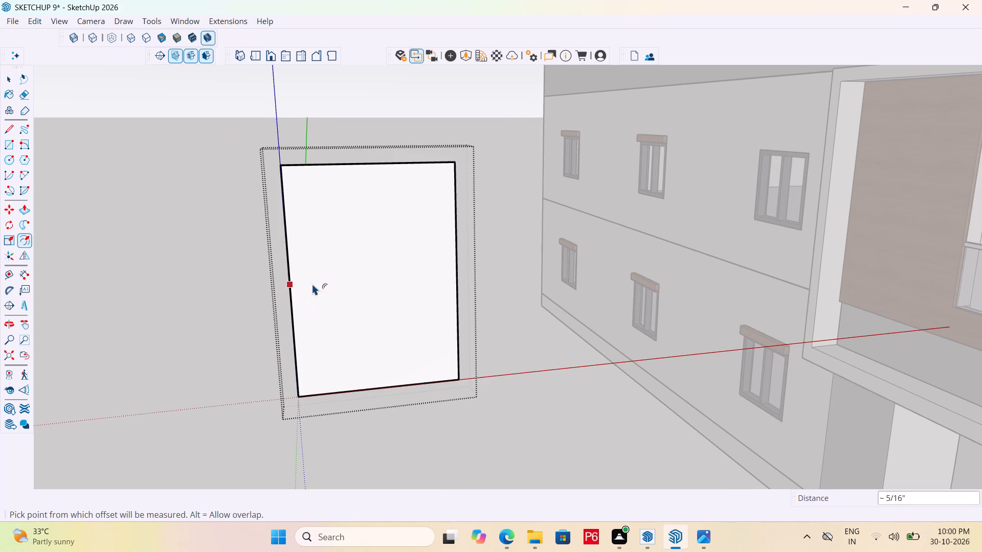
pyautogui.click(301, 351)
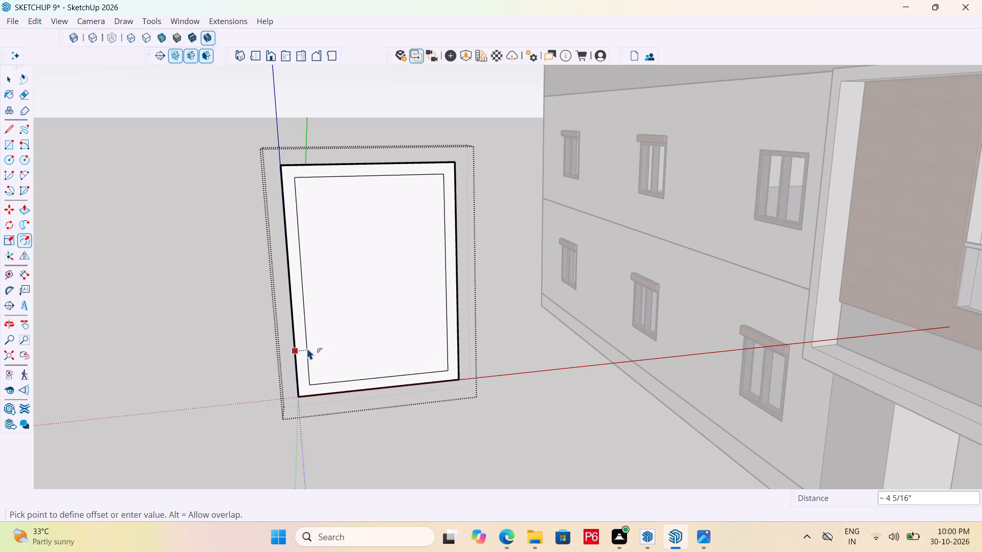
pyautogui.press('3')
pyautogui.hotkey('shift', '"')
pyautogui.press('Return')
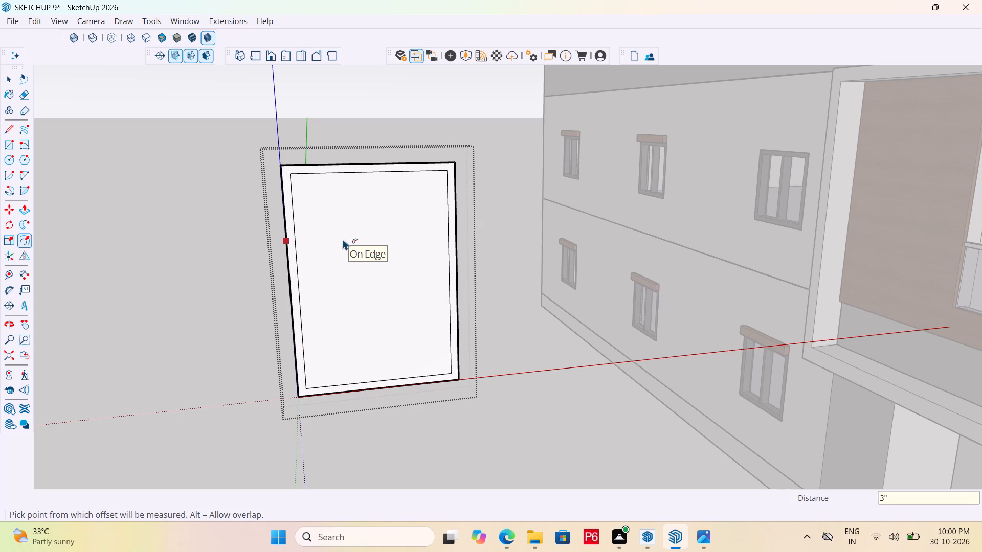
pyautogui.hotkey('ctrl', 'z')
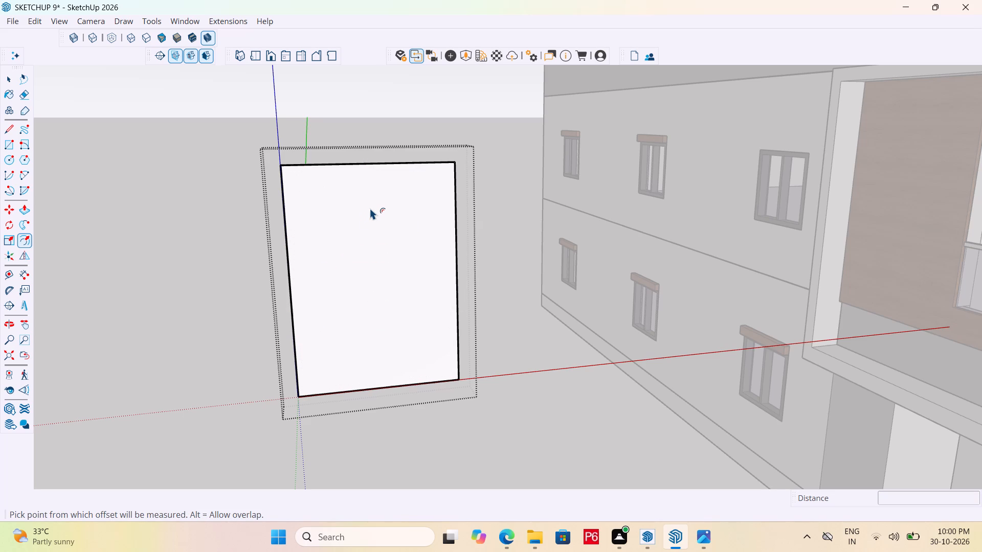
# Place a vertical guide 2' in from the panel's edge nearest the building.
pyautogui.press('l')
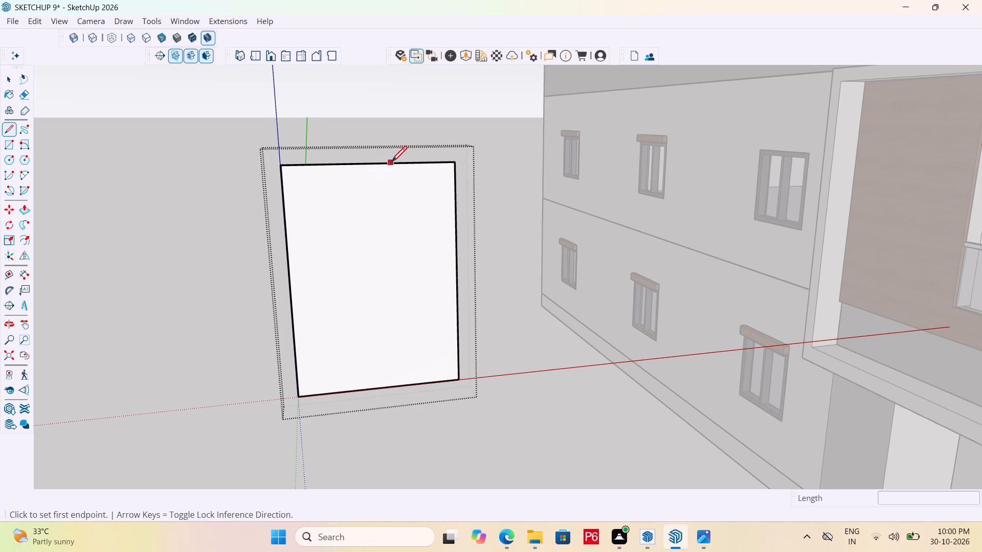
pyautogui.press('t')
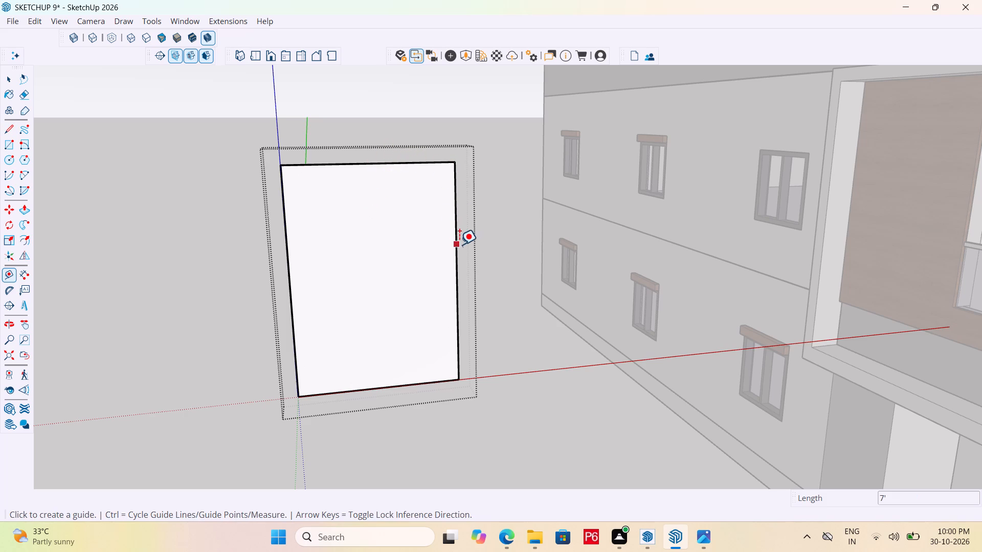
pyautogui.click(458, 245)
pyautogui.write("2'")
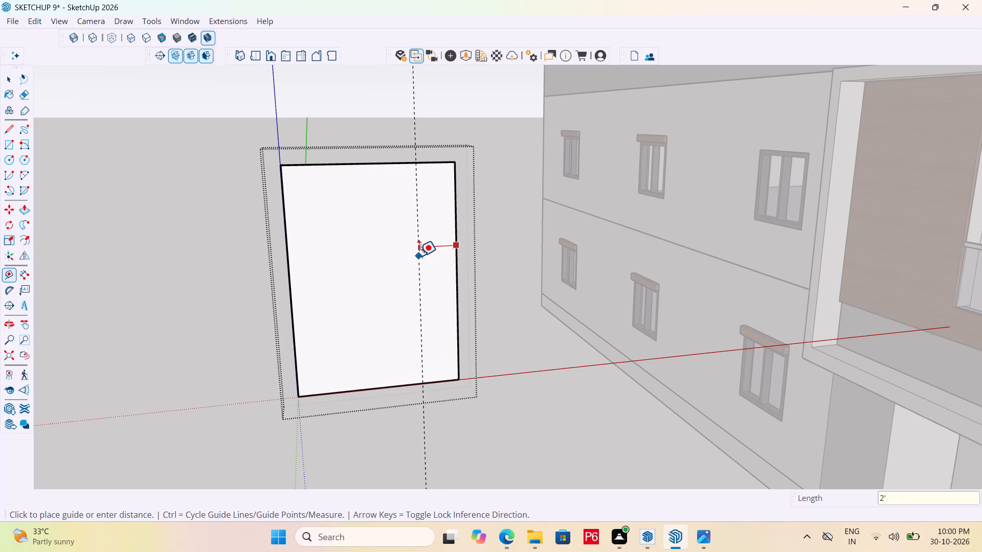
pyautogui.press('Return')
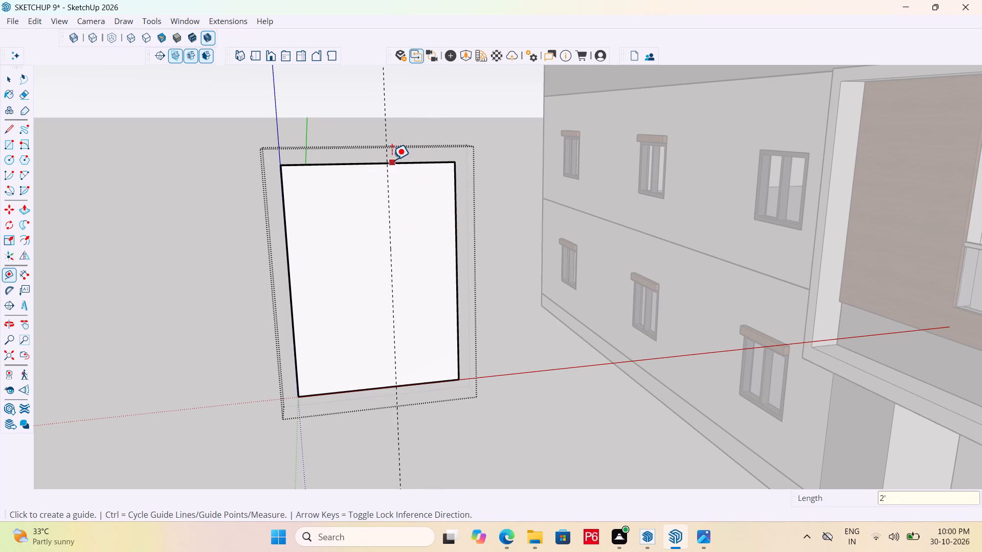
# Draw a line along the guide from the panel's top edge to its bottom edge, dividing the face in two.
pyautogui.press('l')
pyautogui.moveTo(389, 163); pyautogui.dragTo(388, 170)
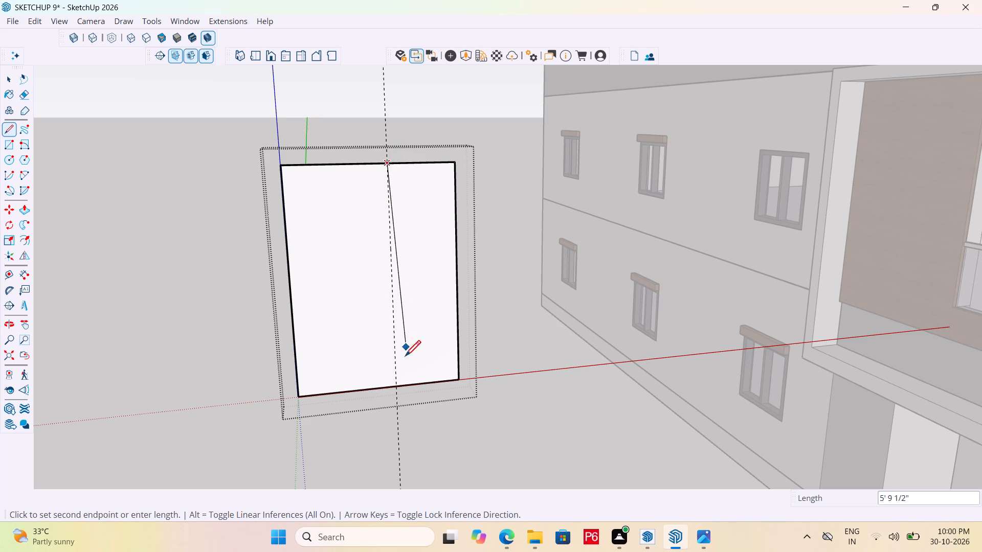
pyautogui.click(399, 386)
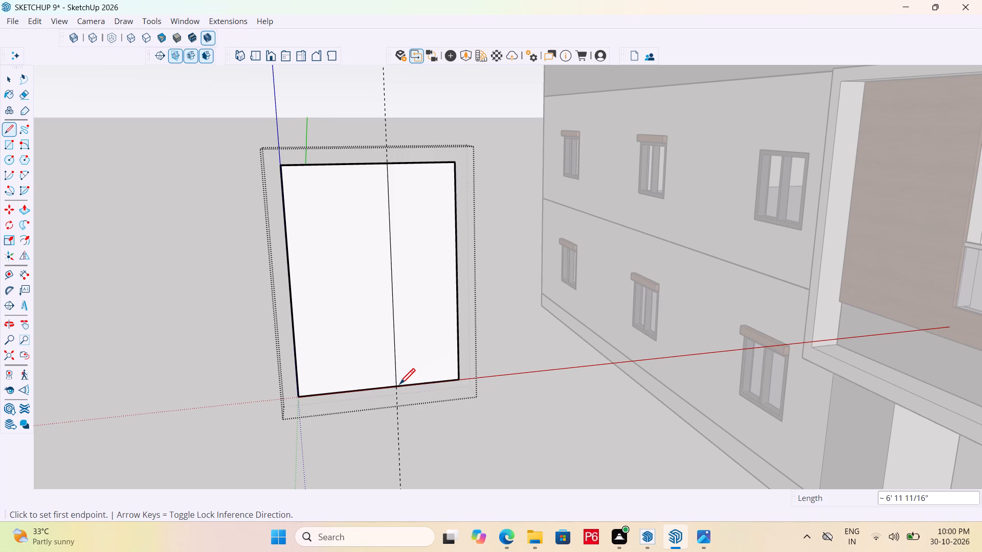
# Erase the vertical guide line running through the panel.
pyautogui.press('e')
pyautogui.moveTo(417, 444); pyautogui.dragTo(415, 444)
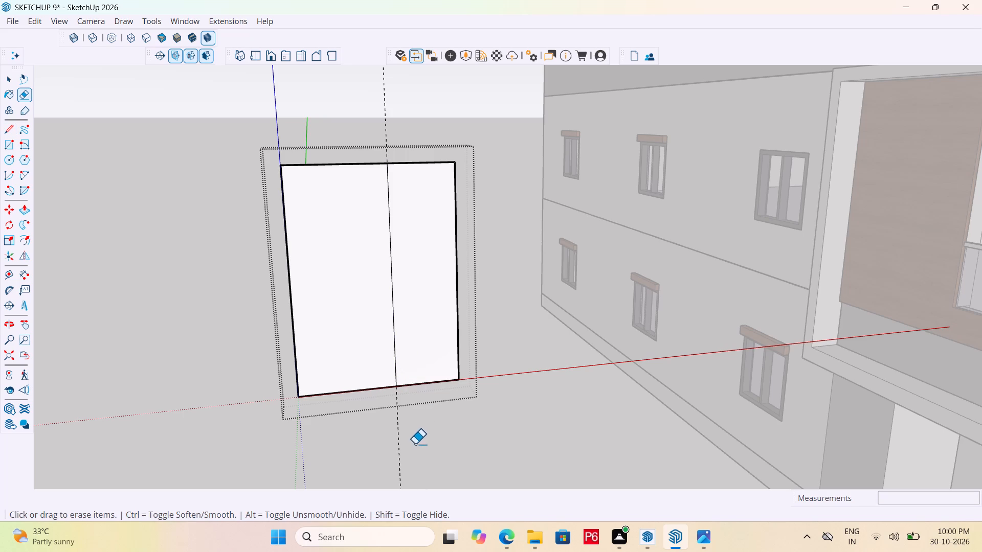
pyautogui.moveTo(415, 444); pyautogui.dragTo(395, 445)
# Save the model.
pyautogui.hotkey('ctrl', 's')
pyautogui.hotkey('ctrl', 's')
pyautogui.hotkey('ctrl', 's')
pyautogui.hotkey('ctrl', 's')
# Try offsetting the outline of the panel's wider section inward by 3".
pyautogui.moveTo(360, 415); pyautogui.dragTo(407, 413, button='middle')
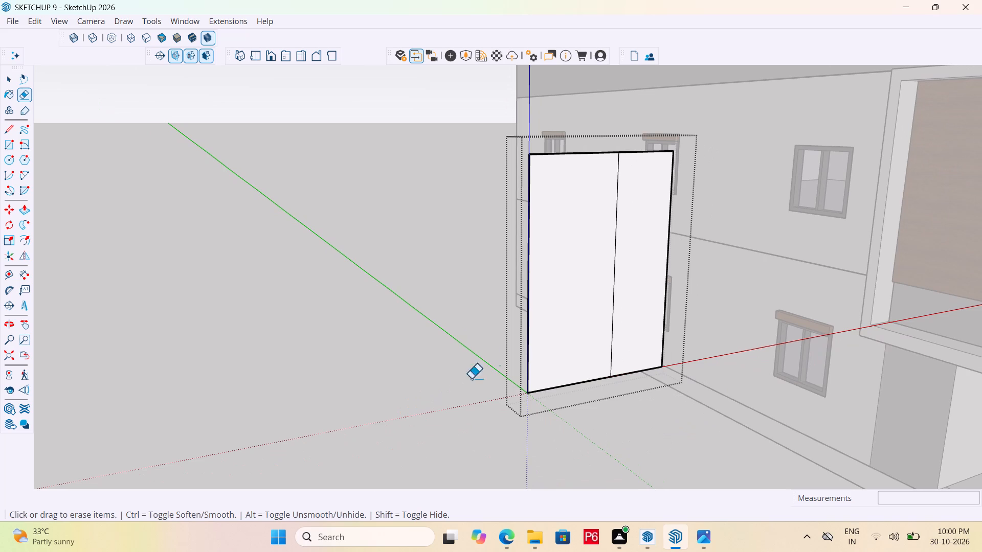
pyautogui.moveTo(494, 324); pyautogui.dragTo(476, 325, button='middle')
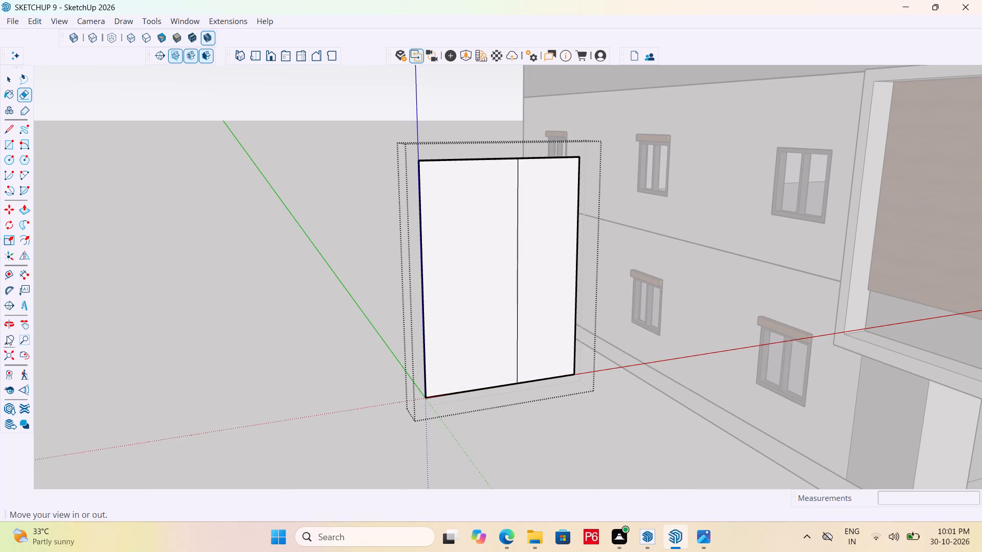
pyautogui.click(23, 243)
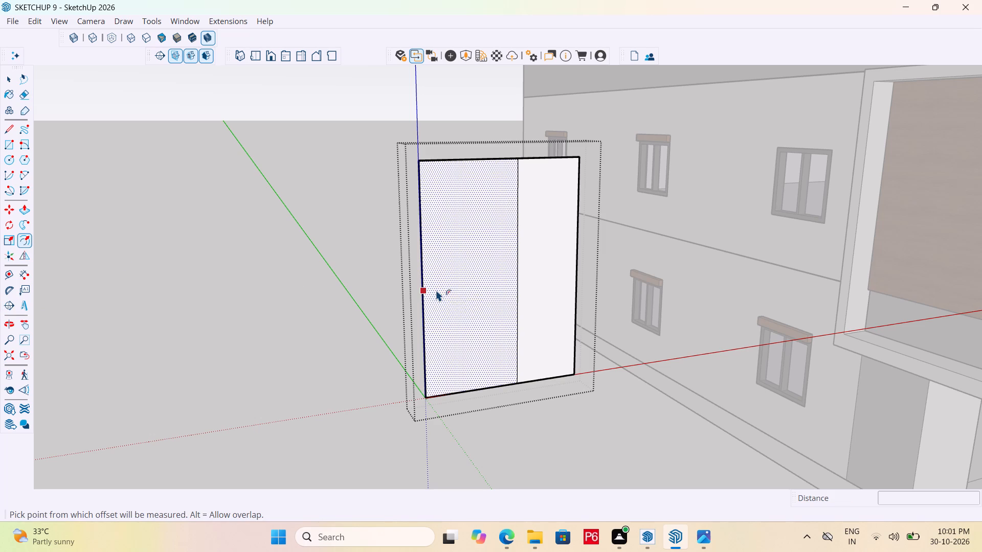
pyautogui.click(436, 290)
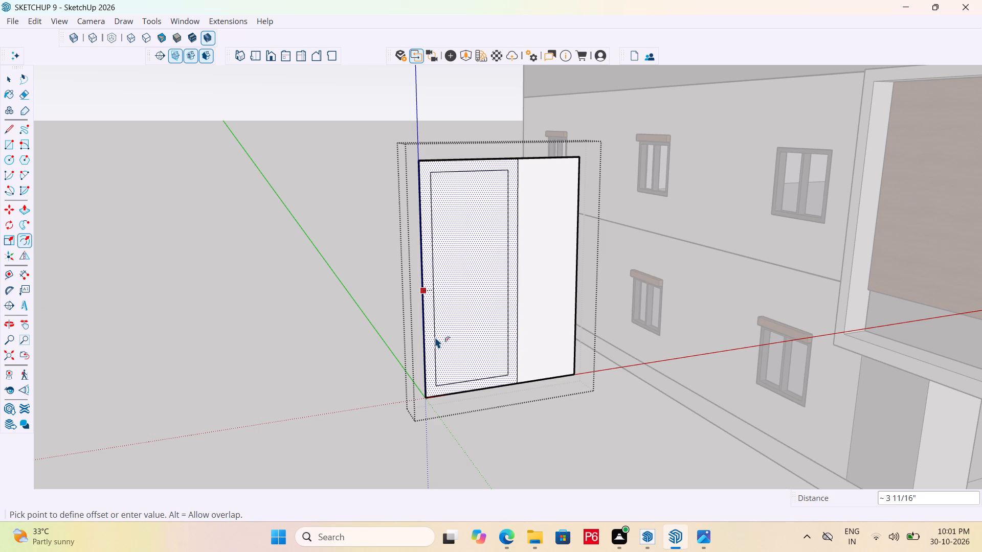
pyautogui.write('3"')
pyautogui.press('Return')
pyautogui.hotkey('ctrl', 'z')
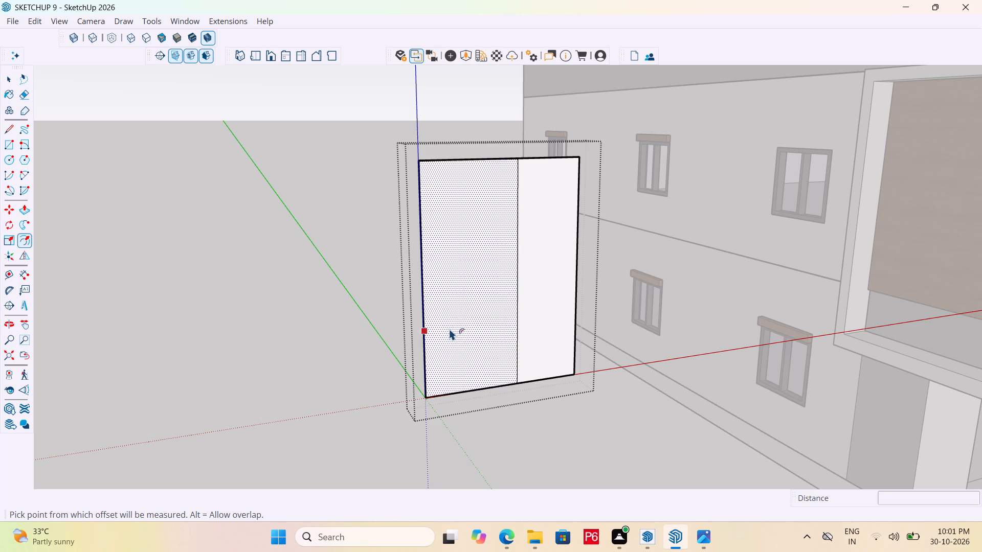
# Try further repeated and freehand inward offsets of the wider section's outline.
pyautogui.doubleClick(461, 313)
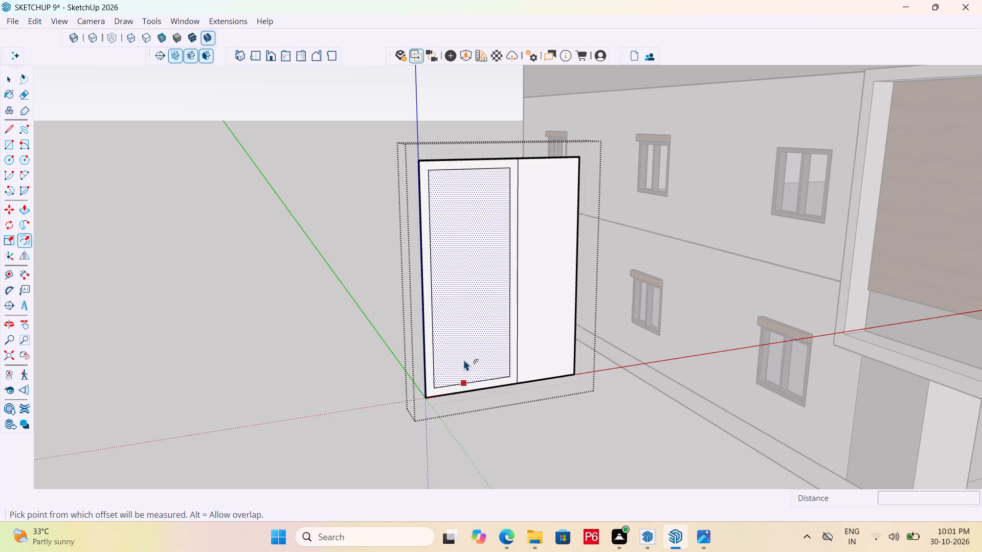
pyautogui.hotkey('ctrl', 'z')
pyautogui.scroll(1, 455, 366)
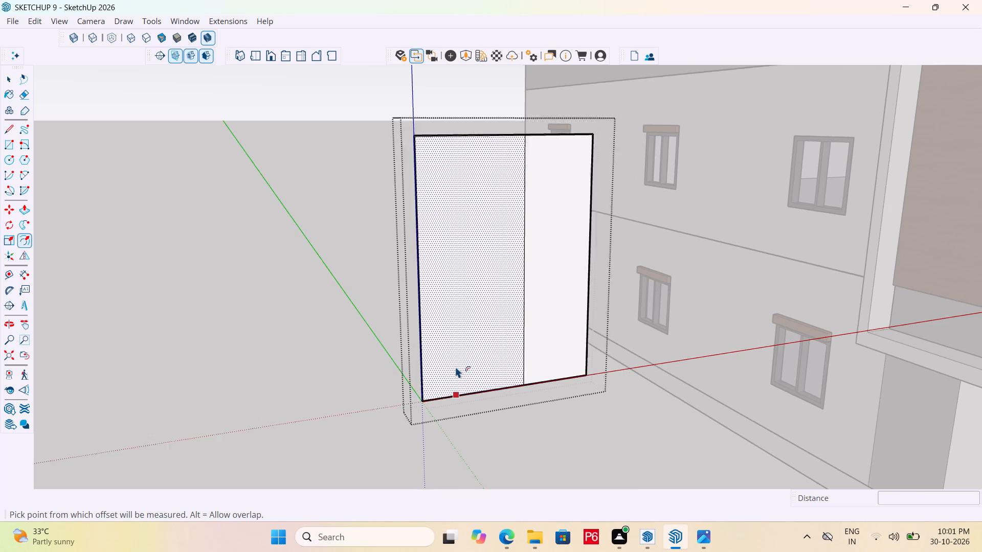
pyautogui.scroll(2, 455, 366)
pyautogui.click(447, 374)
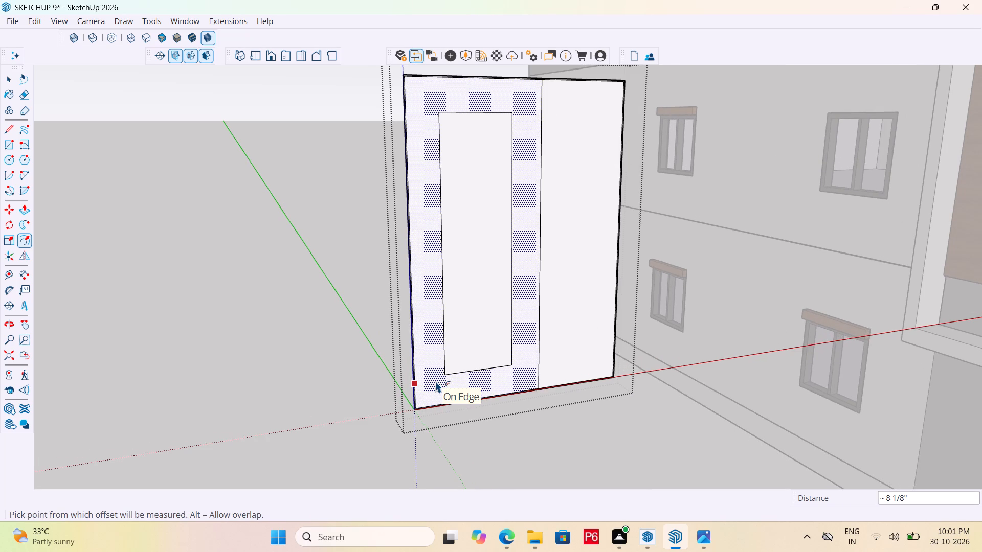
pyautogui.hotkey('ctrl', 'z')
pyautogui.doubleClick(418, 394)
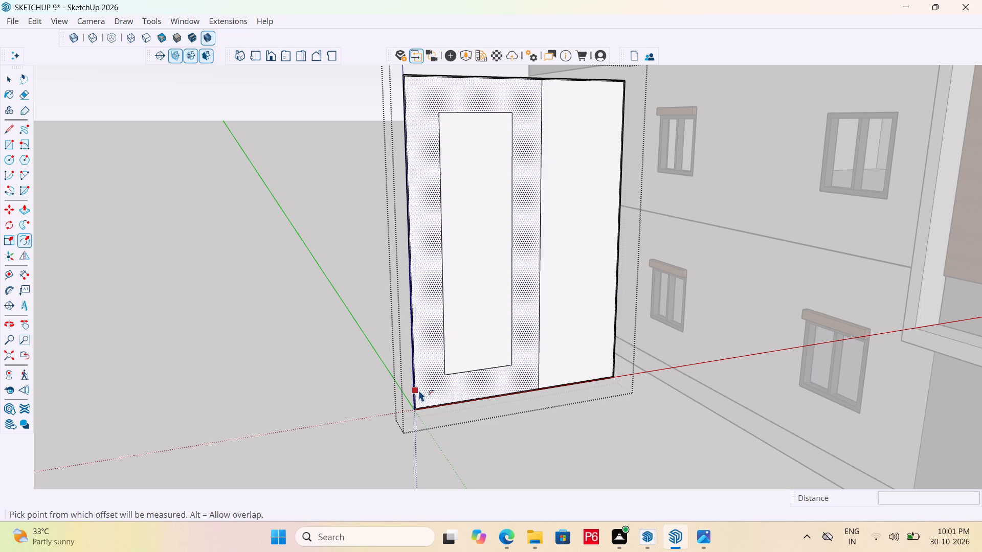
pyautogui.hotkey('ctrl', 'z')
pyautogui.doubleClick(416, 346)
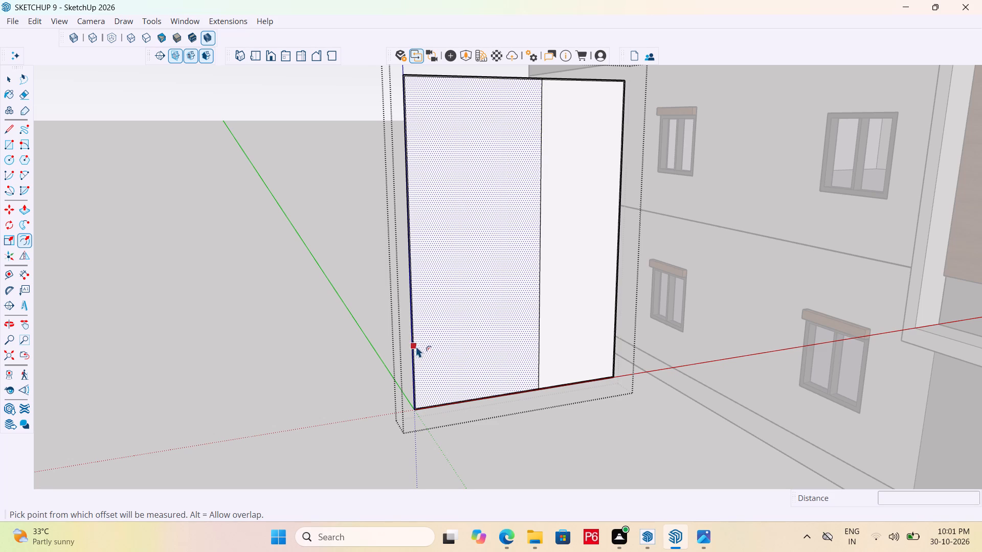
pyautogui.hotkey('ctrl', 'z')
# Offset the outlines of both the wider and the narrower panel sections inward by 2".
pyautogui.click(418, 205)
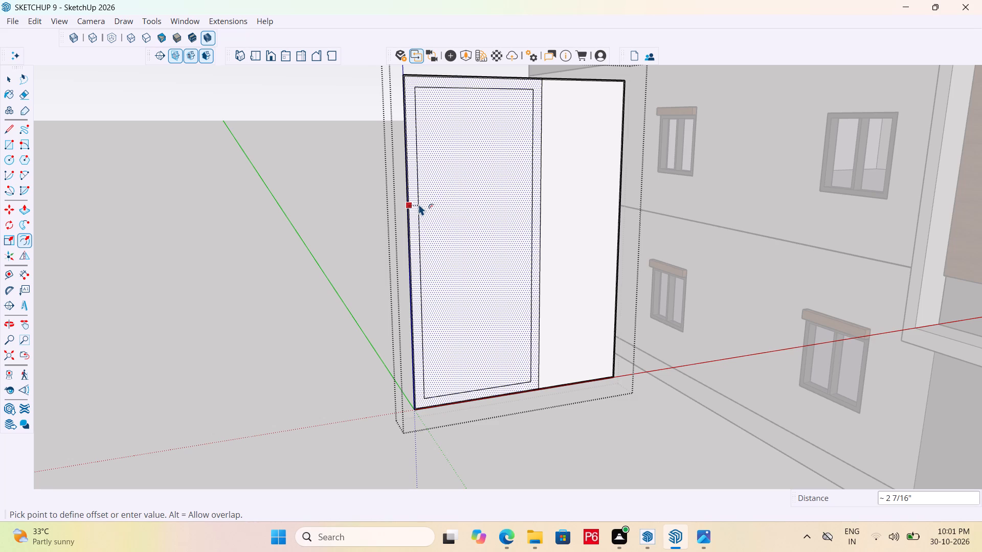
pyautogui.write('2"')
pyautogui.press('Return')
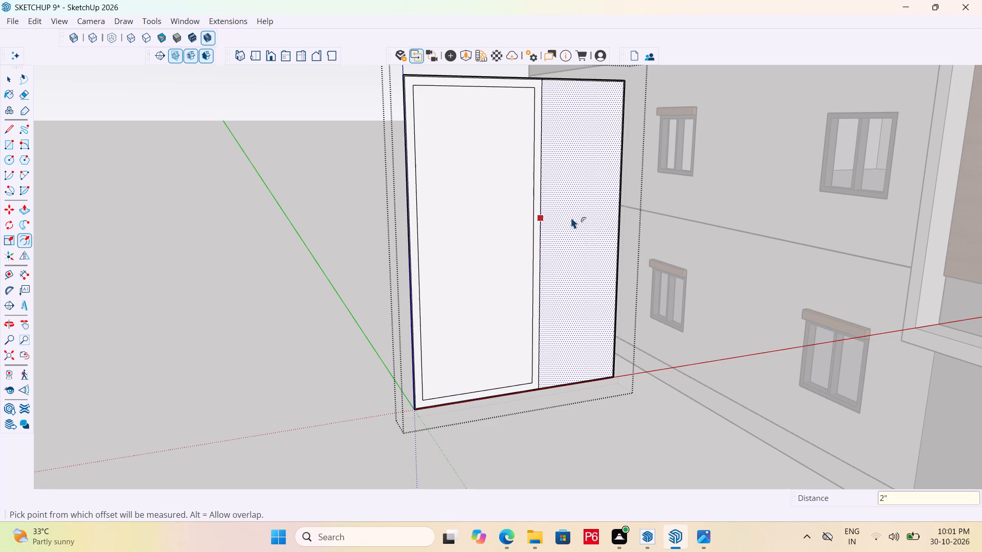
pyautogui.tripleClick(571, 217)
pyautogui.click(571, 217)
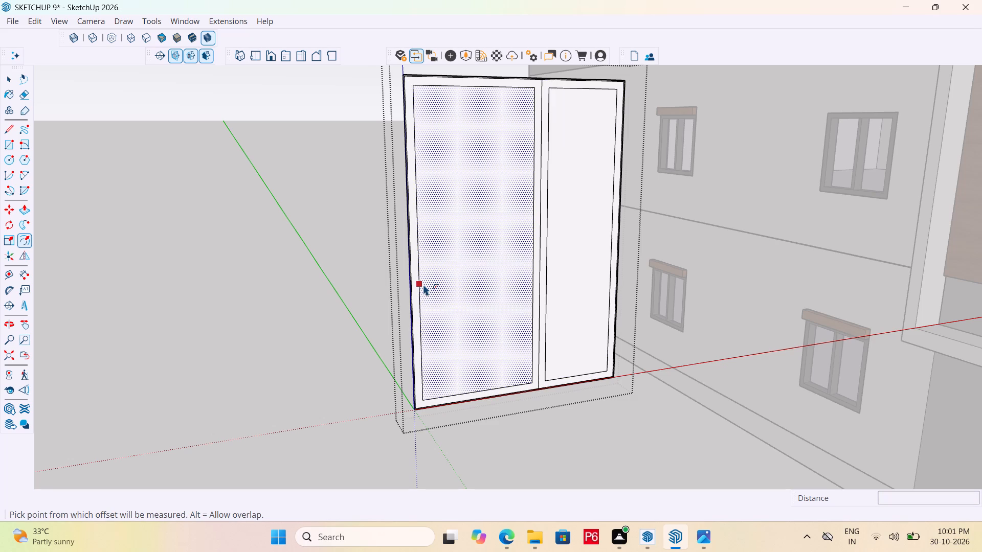
# Save the model.
pyautogui.hotkey('ctrl', 's')
pyautogui.hotkey('ctrl', 's')
pyautogui.hotkey('ctrl', 's')
pyautogui.hotkey('ctrl', 's')
pyautogui.press('space')
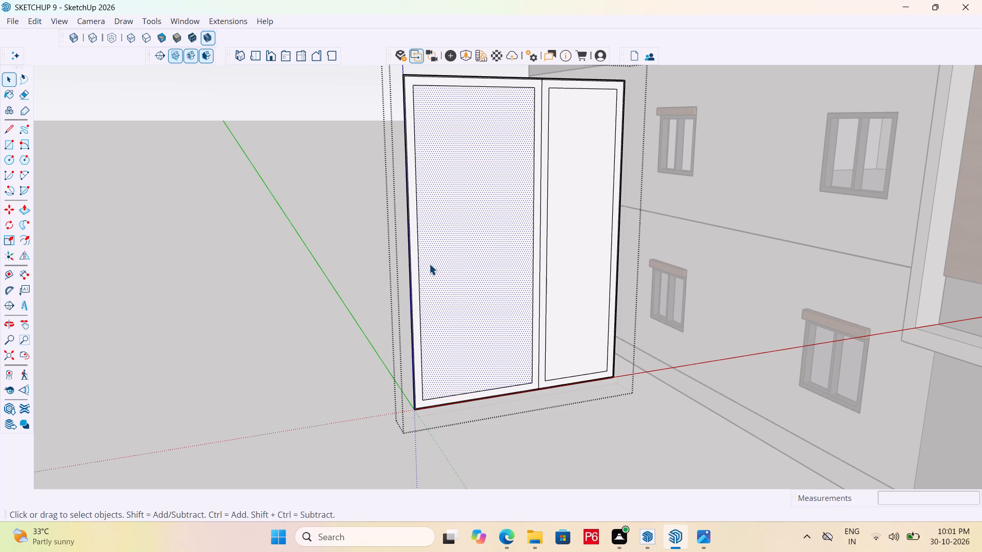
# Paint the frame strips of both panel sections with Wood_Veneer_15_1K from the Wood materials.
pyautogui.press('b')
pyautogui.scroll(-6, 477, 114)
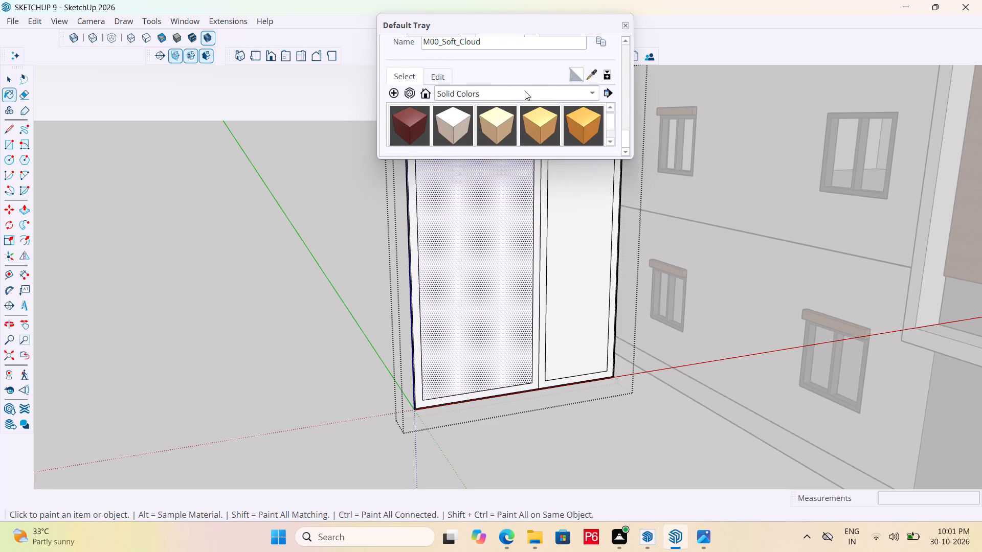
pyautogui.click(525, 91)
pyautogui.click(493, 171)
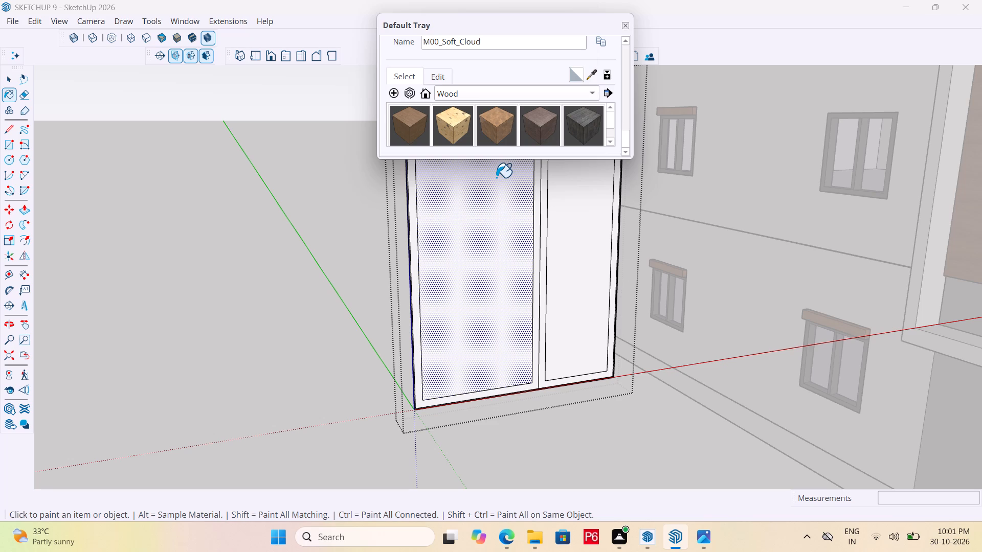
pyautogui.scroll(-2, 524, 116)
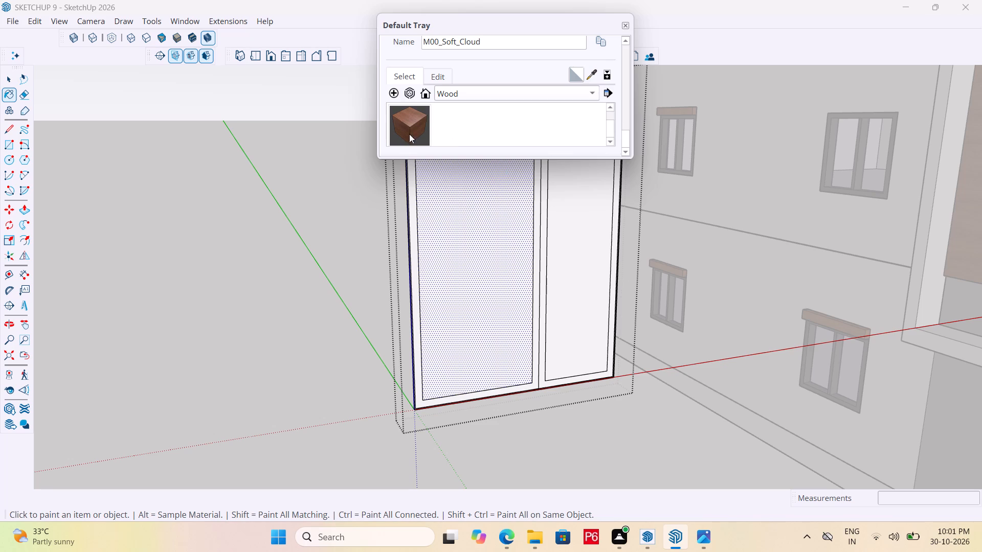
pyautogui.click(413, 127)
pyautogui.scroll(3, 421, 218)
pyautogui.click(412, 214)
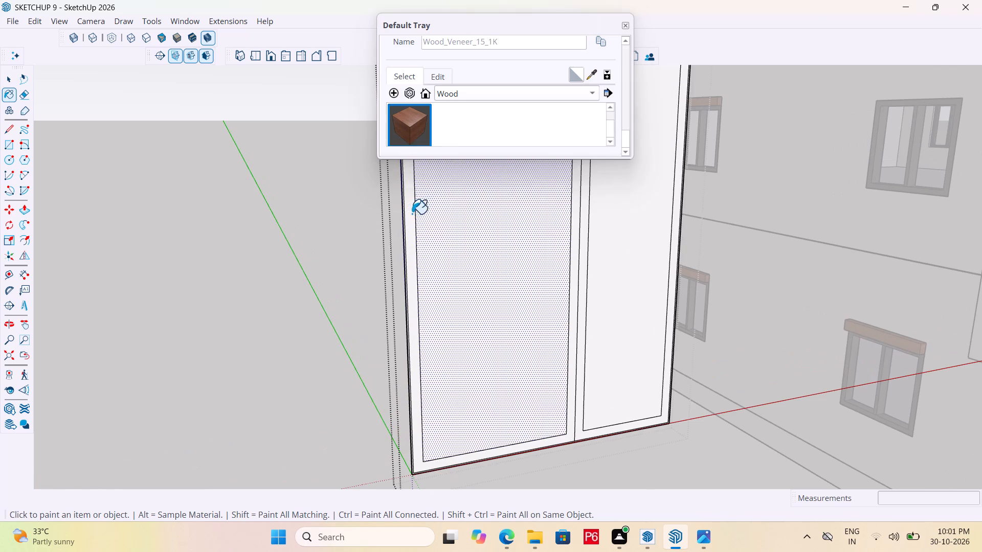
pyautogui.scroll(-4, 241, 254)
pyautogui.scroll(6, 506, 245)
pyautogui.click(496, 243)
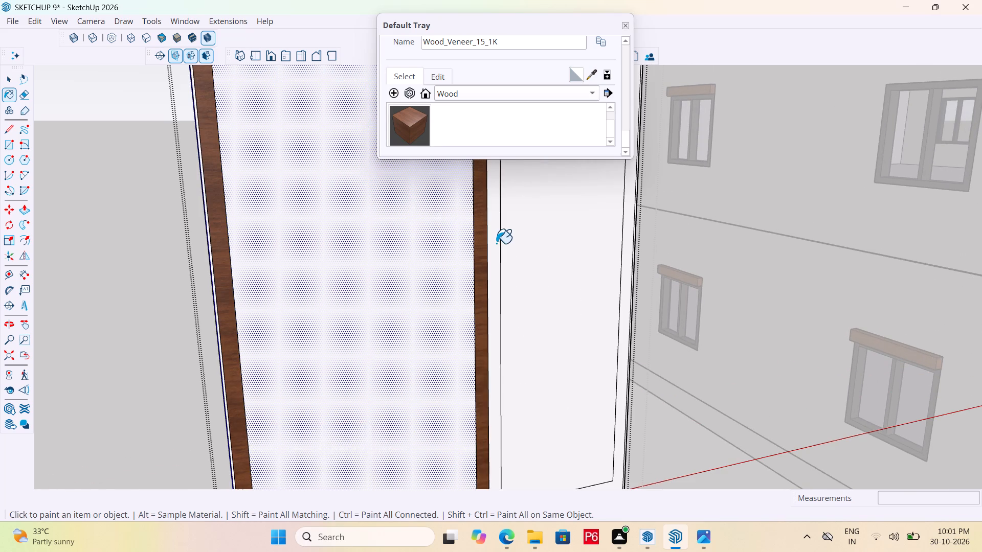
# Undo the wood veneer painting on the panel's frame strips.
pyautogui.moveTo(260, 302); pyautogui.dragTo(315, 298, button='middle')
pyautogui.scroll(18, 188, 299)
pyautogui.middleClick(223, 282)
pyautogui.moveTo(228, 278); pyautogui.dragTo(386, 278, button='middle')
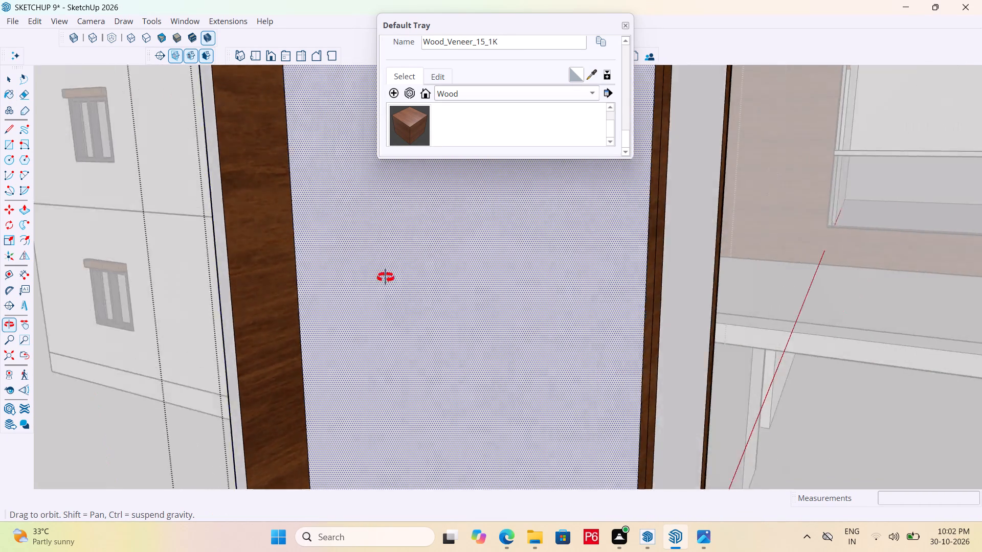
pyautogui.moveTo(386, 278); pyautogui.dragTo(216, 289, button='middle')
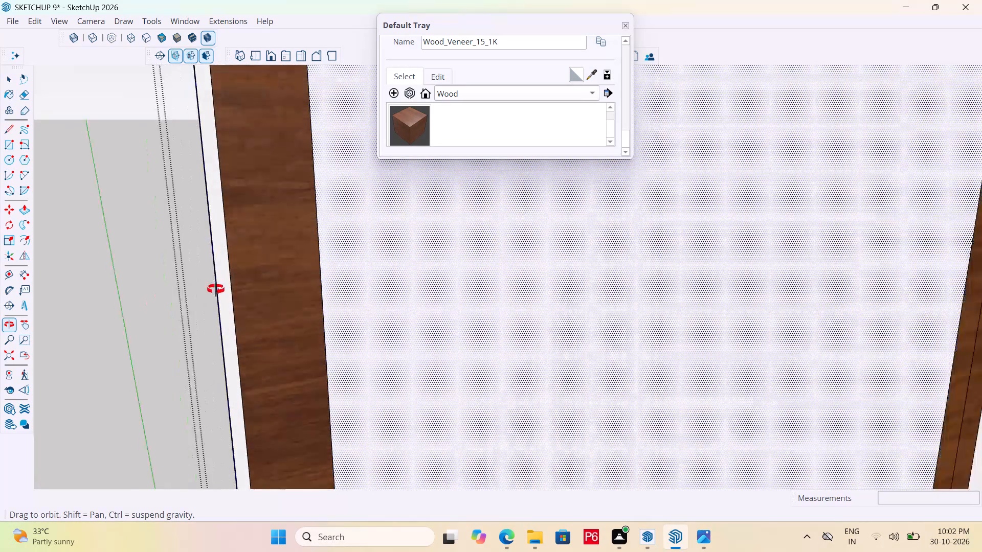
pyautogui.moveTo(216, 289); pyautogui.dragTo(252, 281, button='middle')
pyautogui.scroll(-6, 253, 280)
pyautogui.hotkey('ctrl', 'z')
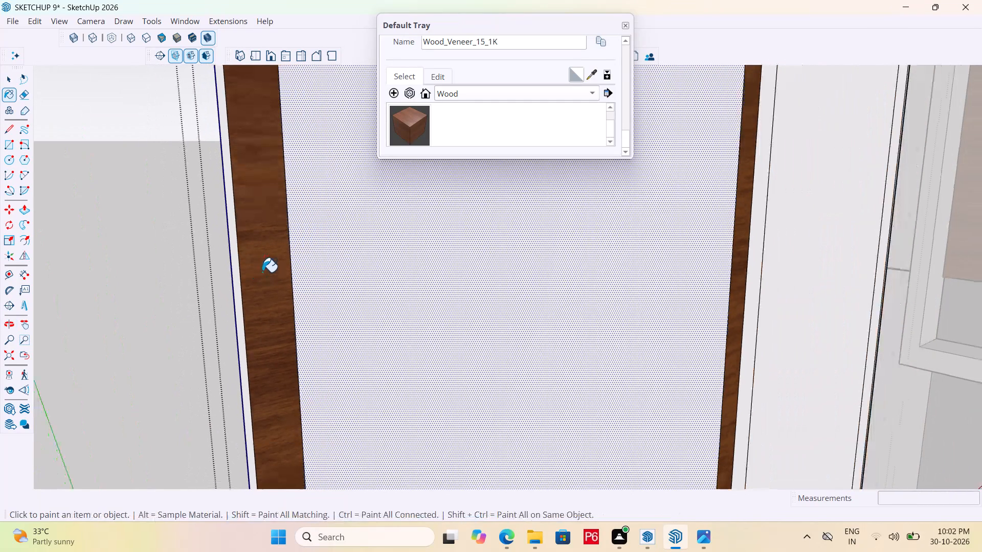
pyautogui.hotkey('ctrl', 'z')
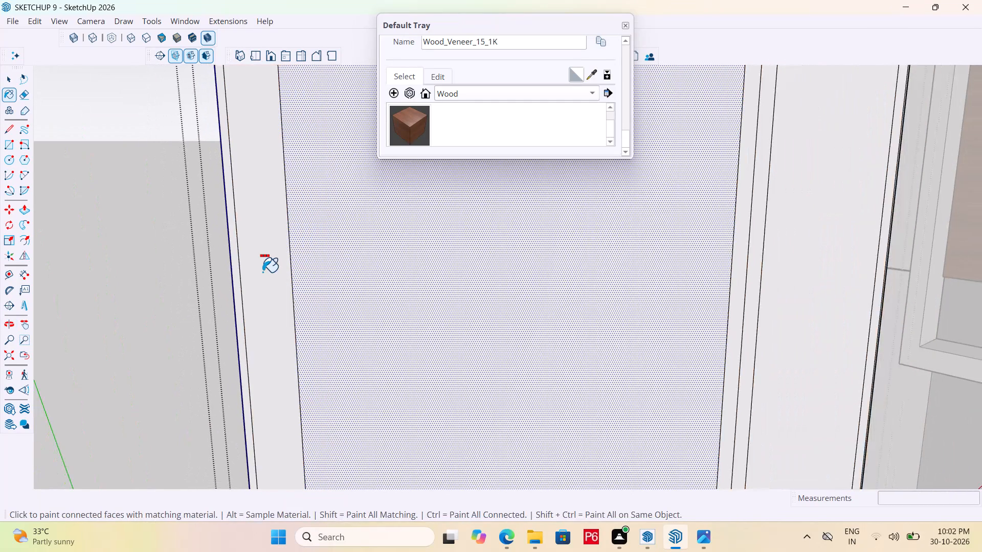
# Undo the panel's section offsets, dividing line and outer frame offset, going back to the plain rectangular panel.
pyautogui.scroll(-7, 269, 272)
pyautogui.keyDown('ctrl'); pyautogui.scroll(-8, 282, 264); pyautogui.keyUp('ctrl')
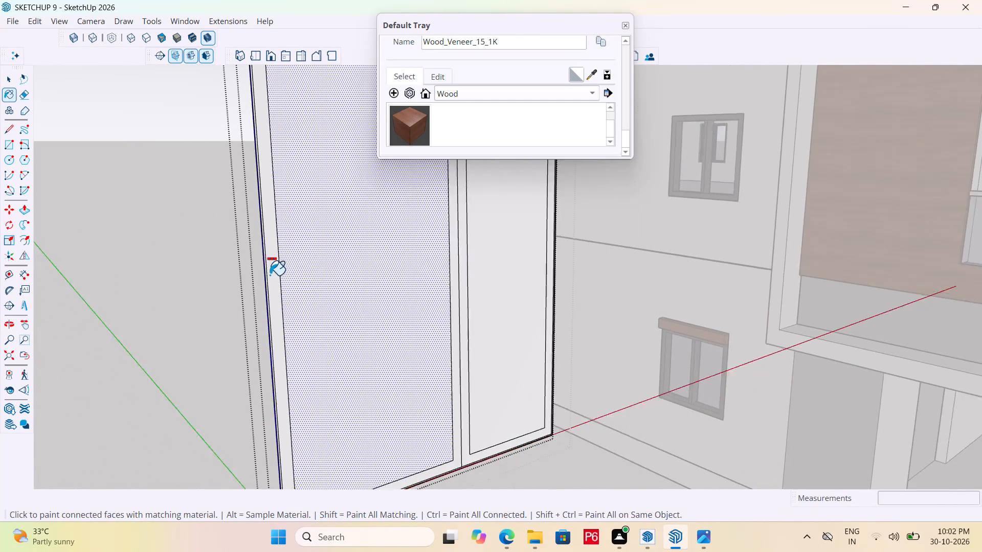
pyautogui.keyDown('ctrl'); pyautogui.scroll(-3, 270, 275); pyautogui.keyUp('ctrl')
pyautogui.hotkey('ctrl', 'z')
pyautogui.hotkey('ctrl', 'z')
pyautogui.hotkey('ctrl', 'z')
pyautogui.hotkey('ctrl', 'z')
pyautogui.hotkey('ctrl', 'z')
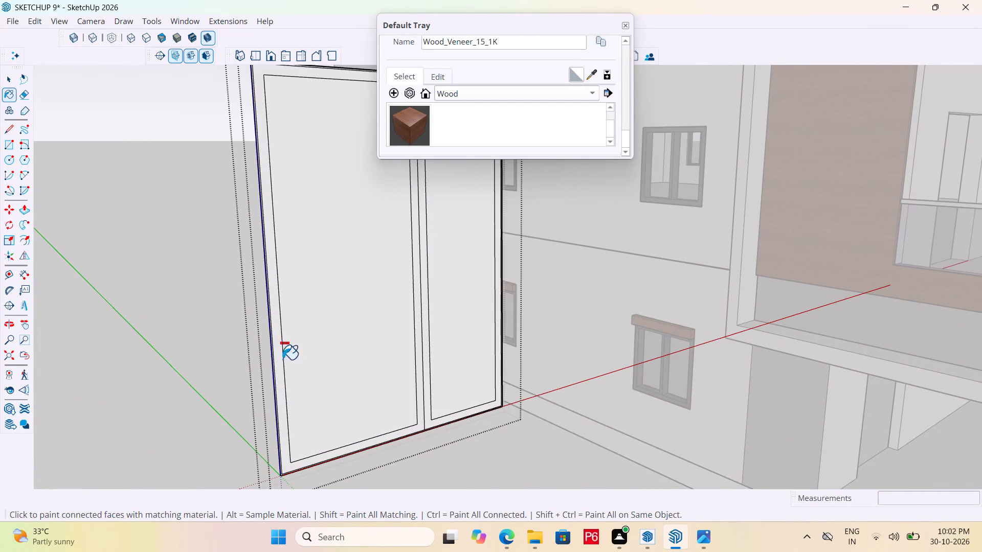
pyautogui.hotkey('ctrl', 'z')
pyautogui.hotkey('ctrl', 'z')
pyautogui.hotkey('ctrl', 'z')
pyautogui.scroll(13, 262, 413)
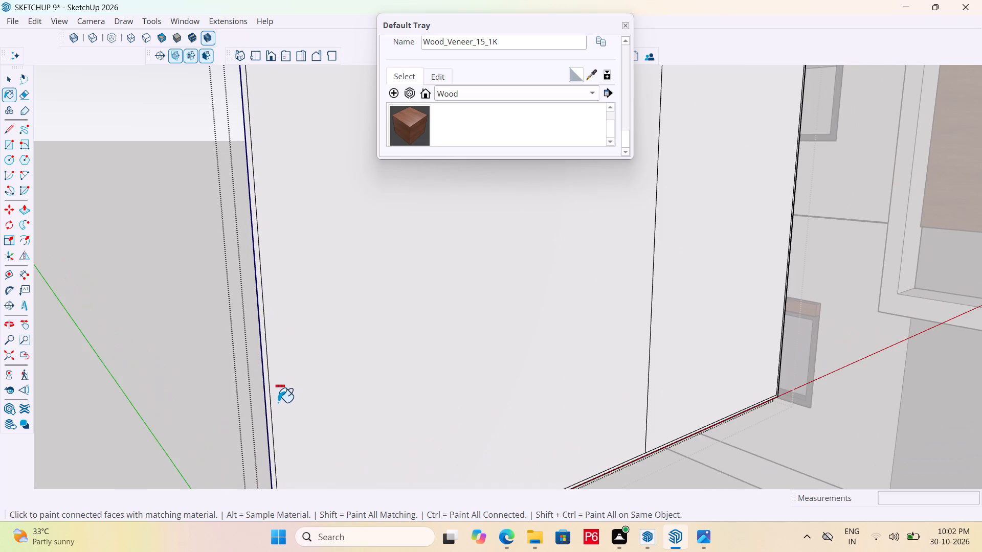
pyautogui.moveTo(262, 401); pyautogui.dragTo(180, 388, button='middle')
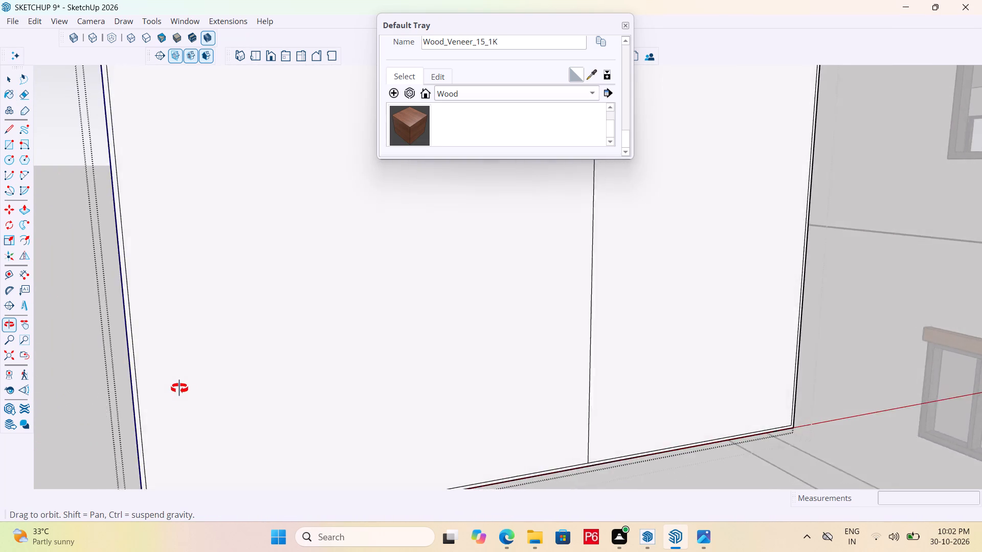
pyautogui.moveTo(180, 388); pyautogui.dragTo(268, 320, button='middle')
pyautogui.scroll(6, 273, 423)
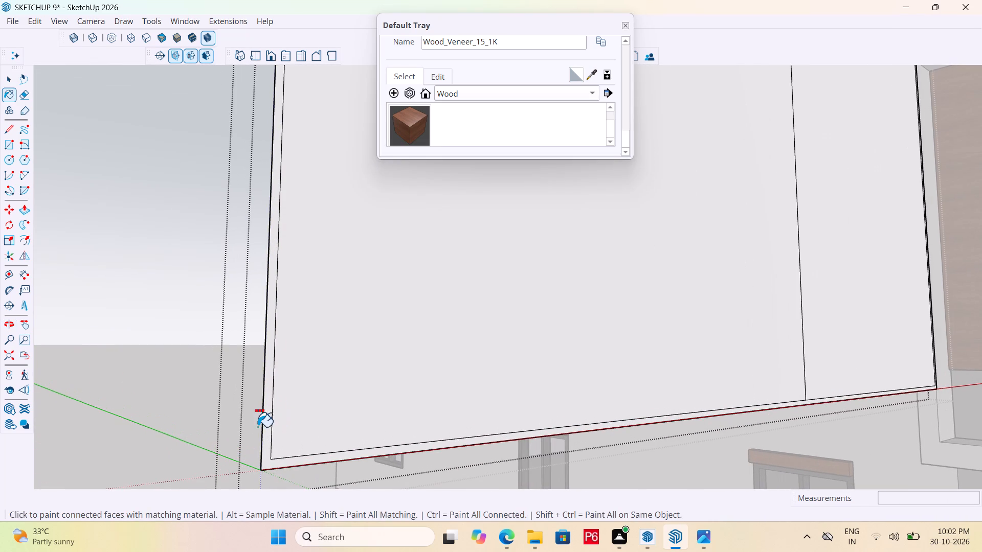
pyautogui.scroll(6, 272, 463)
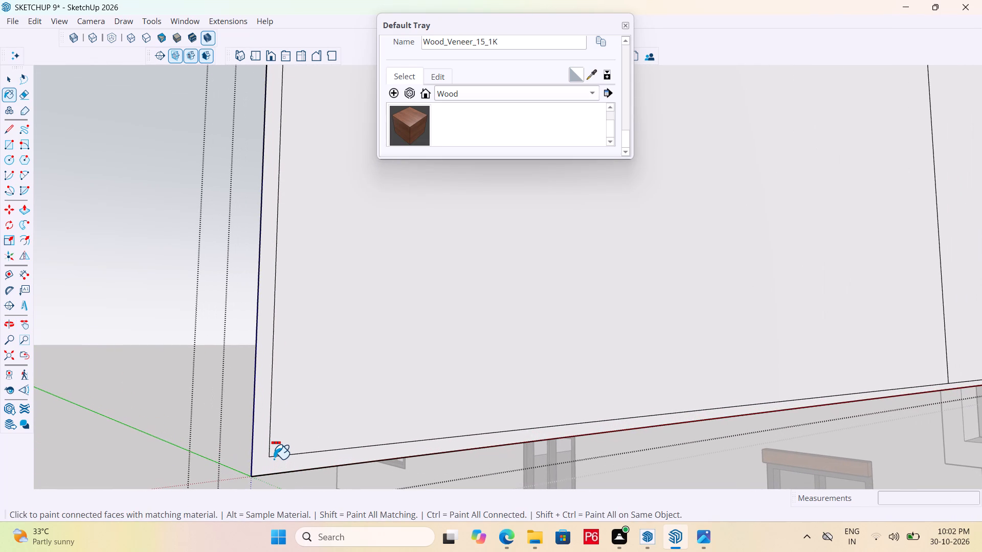
pyautogui.hotkey('ctrl', 'z')
pyautogui.hotkey('ctrl', 'z')
pyautogui.hotkey('ctrl', 'z')
pyautogui.hotkey('ctrl', 'z')
pyautogui.hotkey('ctrl', 'z')
pyautogui.hotkey('ctrl', 'z')
pyautogui.hotkey('ctrl', 'z')
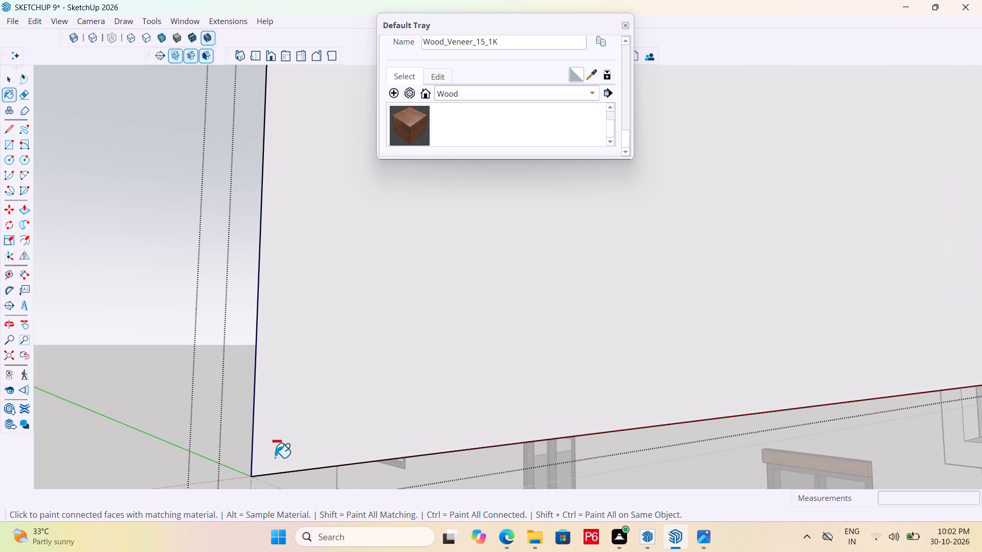
pyautogui.hotkey('ctrl', 'z')
pyautogui.scroll(-7, 251, 467)
pyautogui.scroll(2, 260, 434)
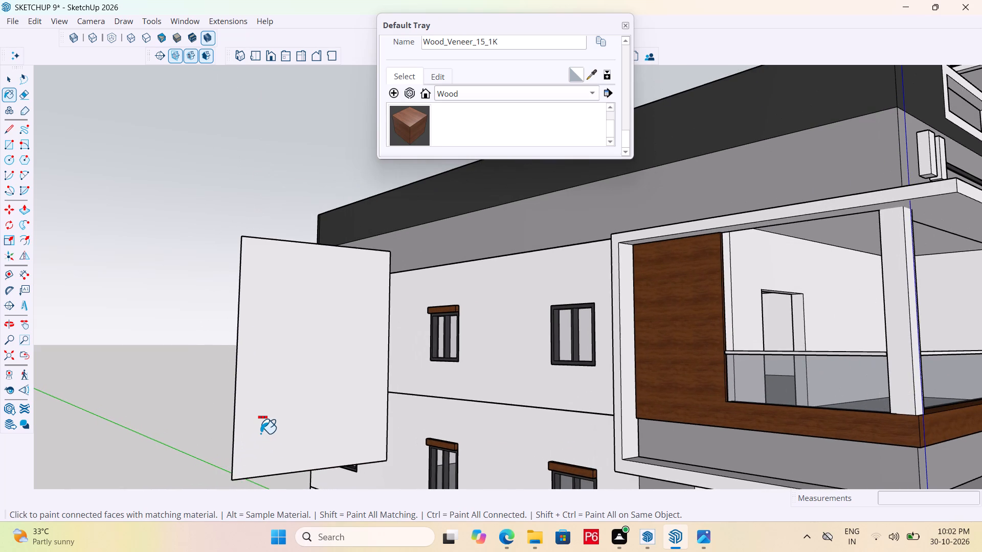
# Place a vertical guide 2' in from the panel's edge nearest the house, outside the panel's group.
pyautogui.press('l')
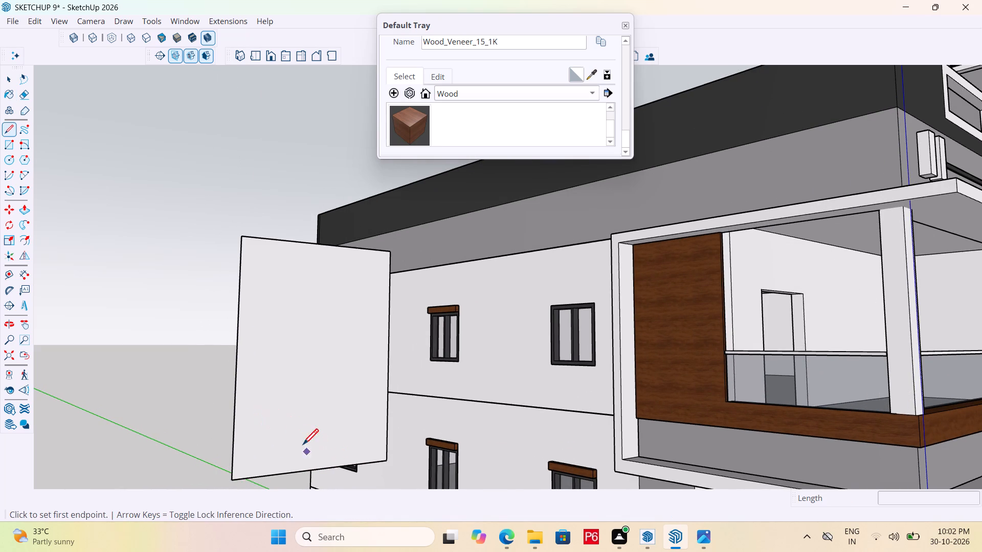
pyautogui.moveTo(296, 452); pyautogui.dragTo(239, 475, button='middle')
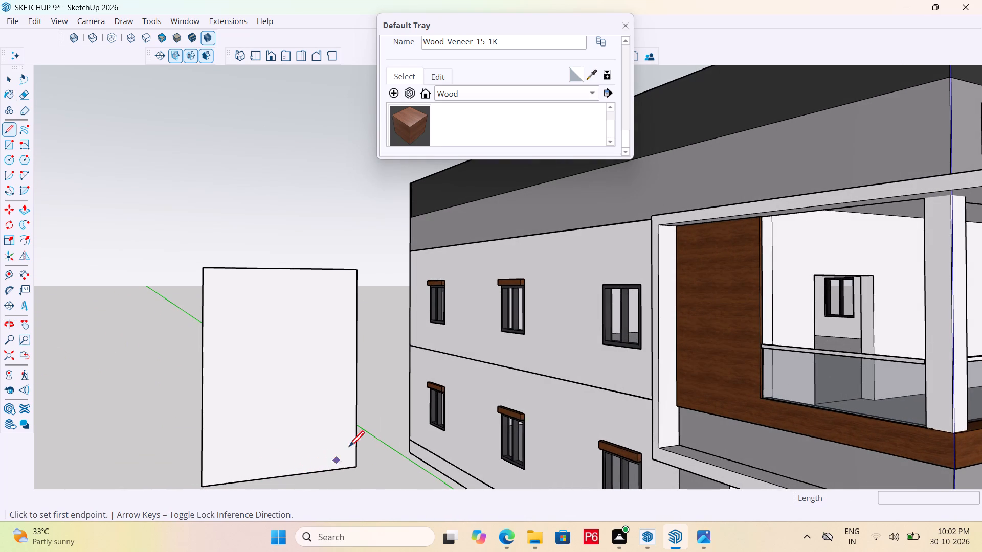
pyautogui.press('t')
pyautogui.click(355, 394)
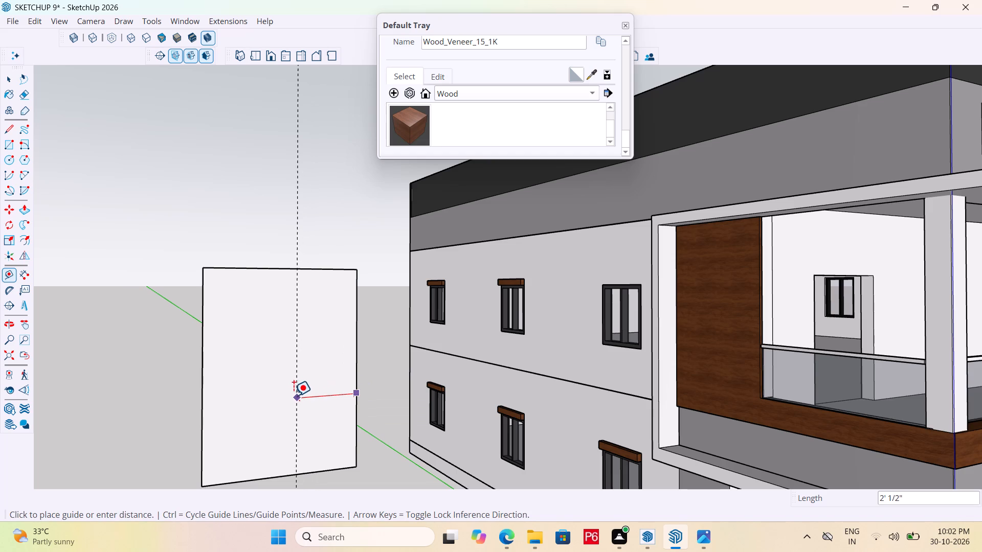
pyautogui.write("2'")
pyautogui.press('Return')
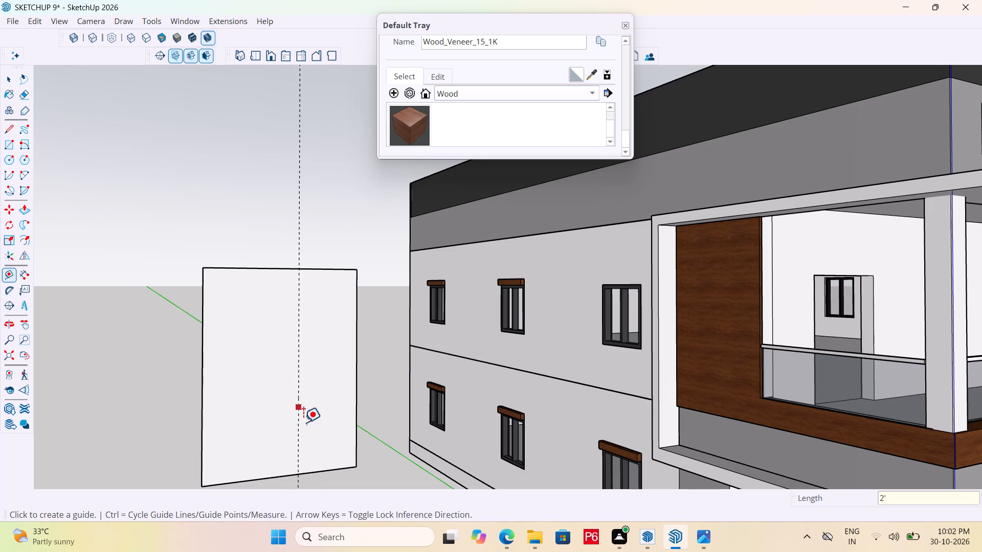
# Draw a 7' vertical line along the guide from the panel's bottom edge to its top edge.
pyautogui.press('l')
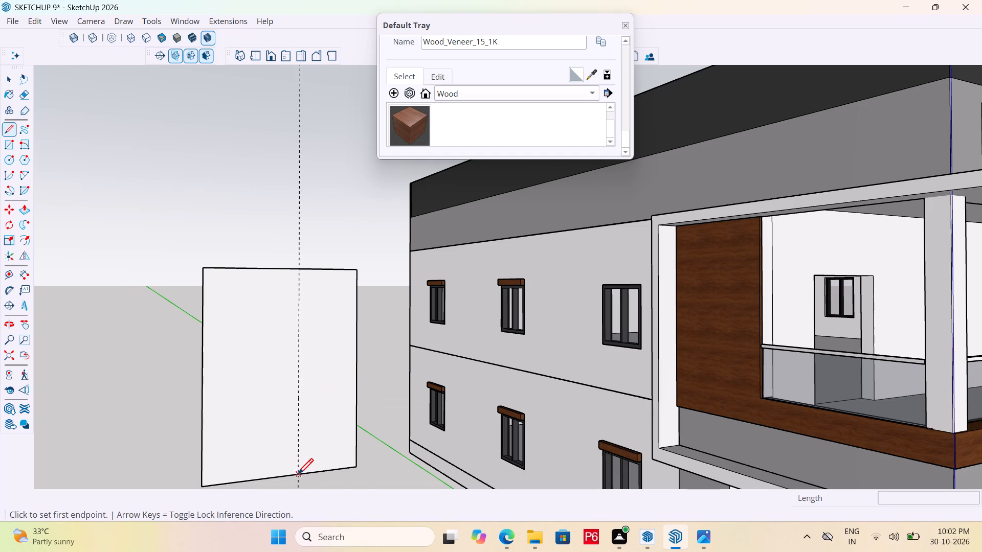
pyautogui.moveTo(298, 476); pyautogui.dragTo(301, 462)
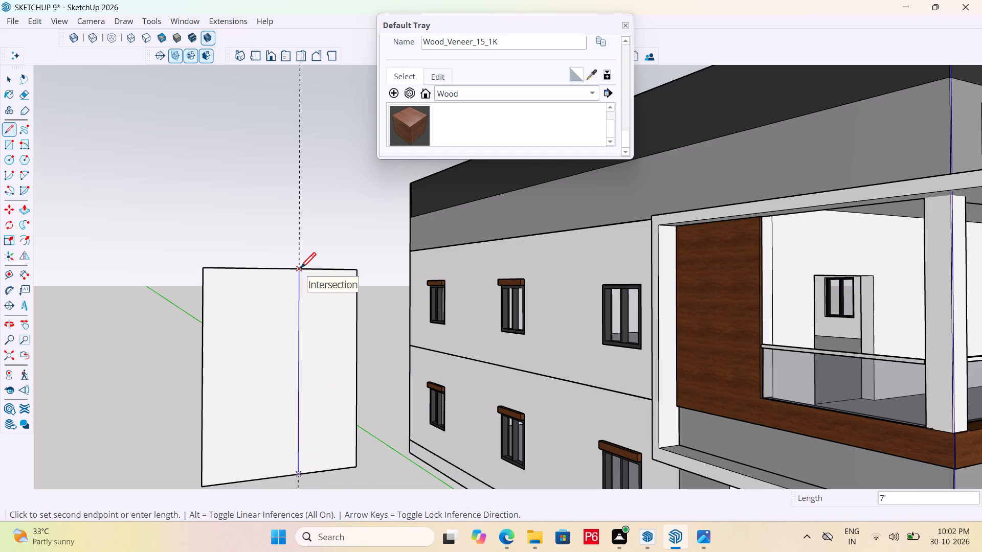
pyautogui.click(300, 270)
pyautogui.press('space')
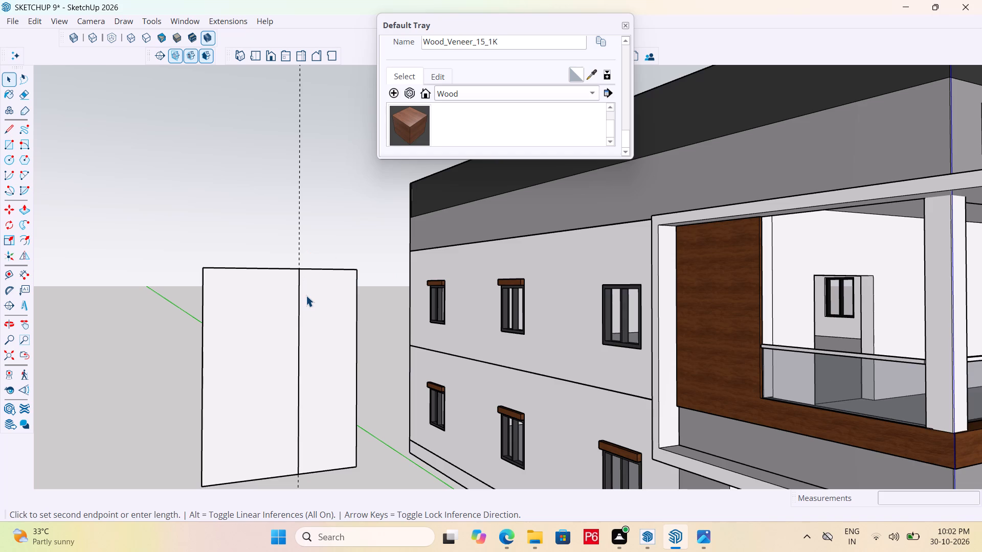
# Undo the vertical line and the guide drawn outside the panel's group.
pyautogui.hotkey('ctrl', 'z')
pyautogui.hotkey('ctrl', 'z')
# Open the panel's group for editing and place a vertical guide 2' in from its edge nearest the house.
pyautogui.doubleClick(305, 306)
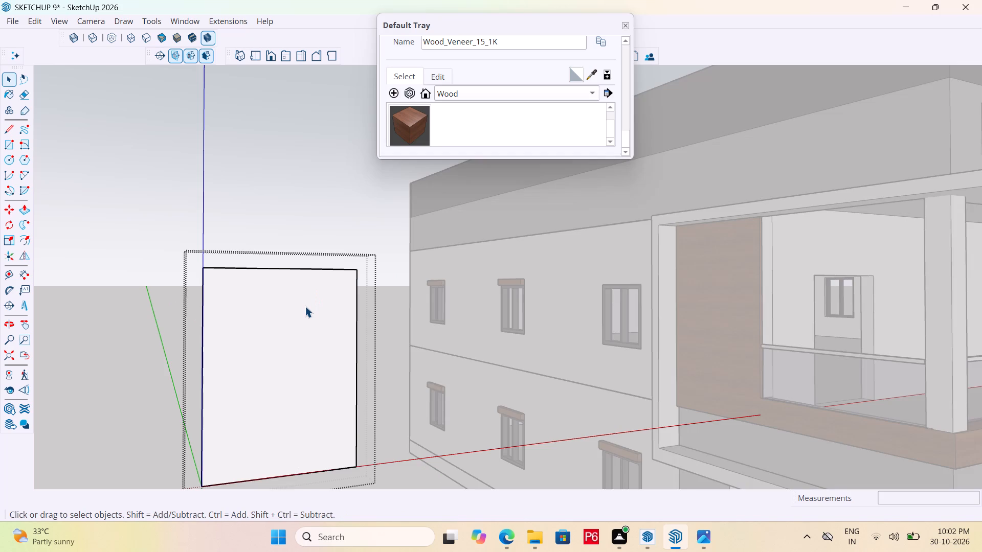
pyautogui.click(297, 305)
pyautogui.press('t')
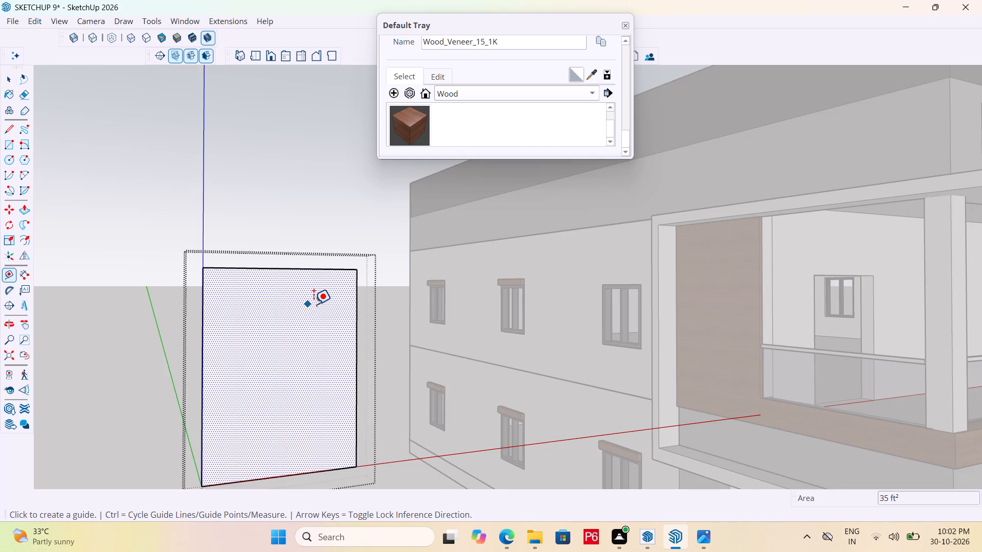
pyautogui.click(356, 312)
pyautogui.write("2'")
pyautogui.press('Return')
# Split the panel face with a 7' vertical line along the guide, from its bottom edge to its top edge.
pyautogui.press('l')
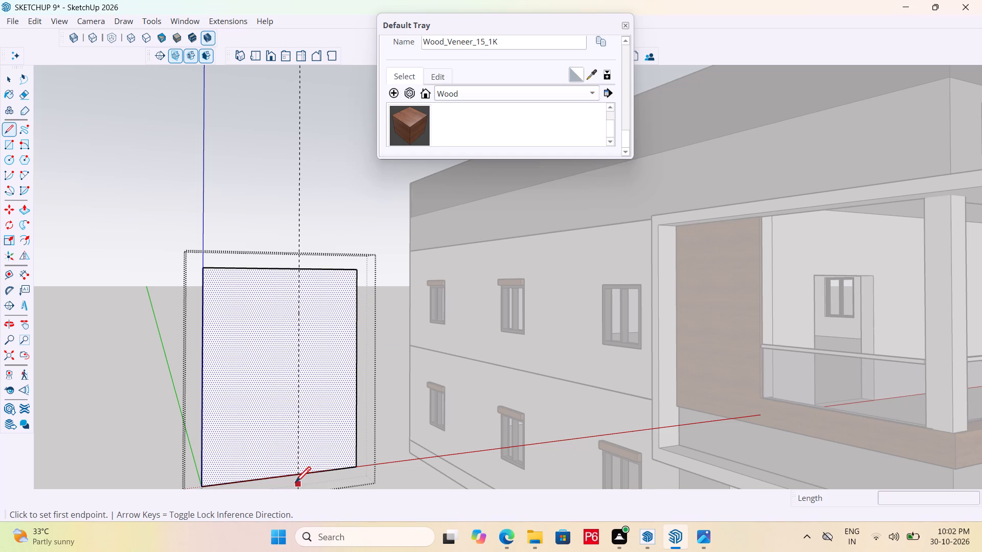
pyautogui.doubleClick(298, 474)
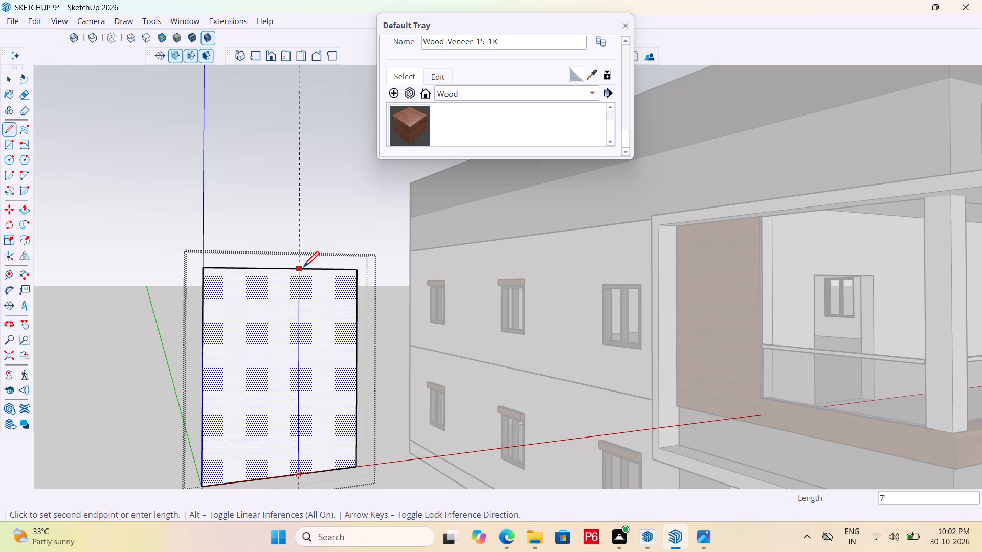
pyautogui.click(301, 269)
pyautogui.press('space')
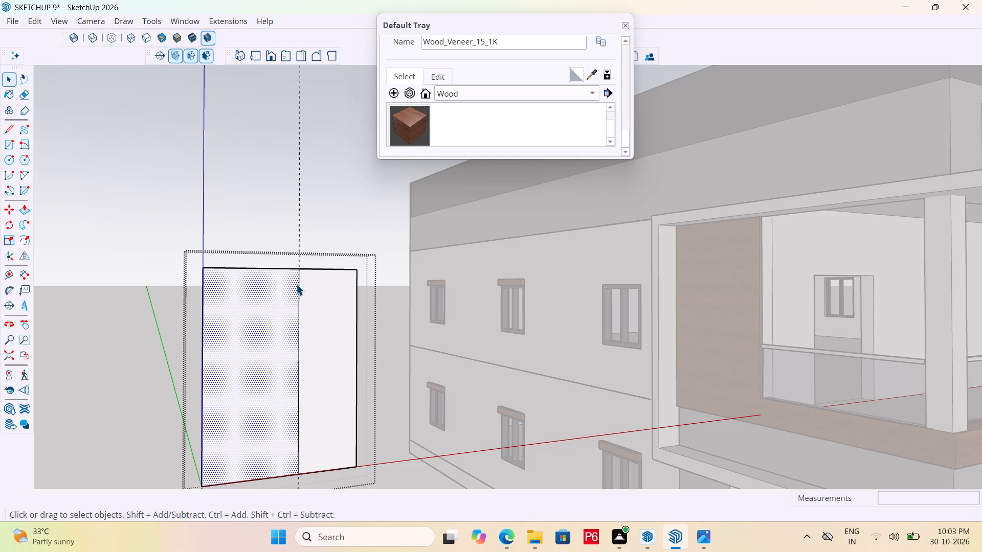
# Erase the vertical guide along the dividing line of the panel.
pyautogui.press('e')
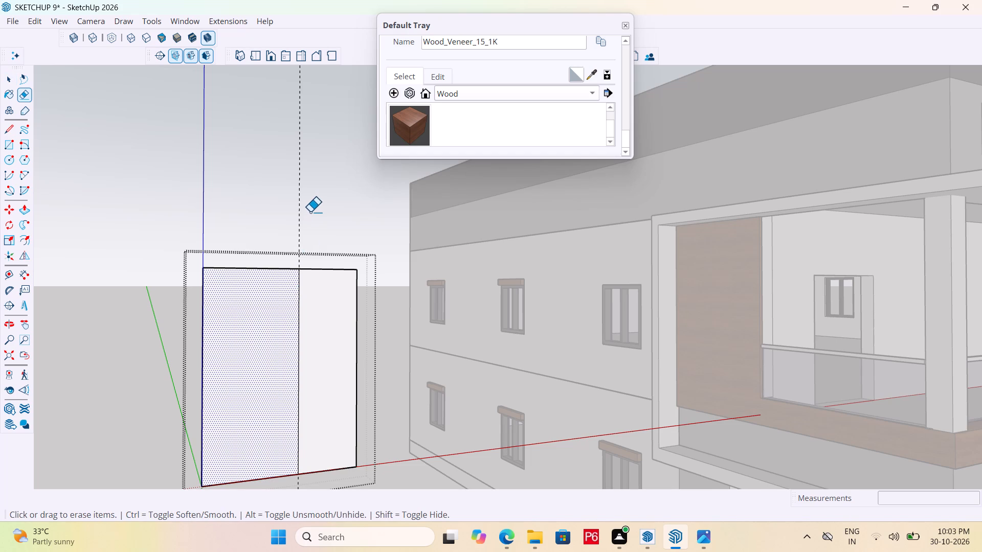
pyautogui.moveTo(307, 211); pyautogui.dragTo(293, 204)
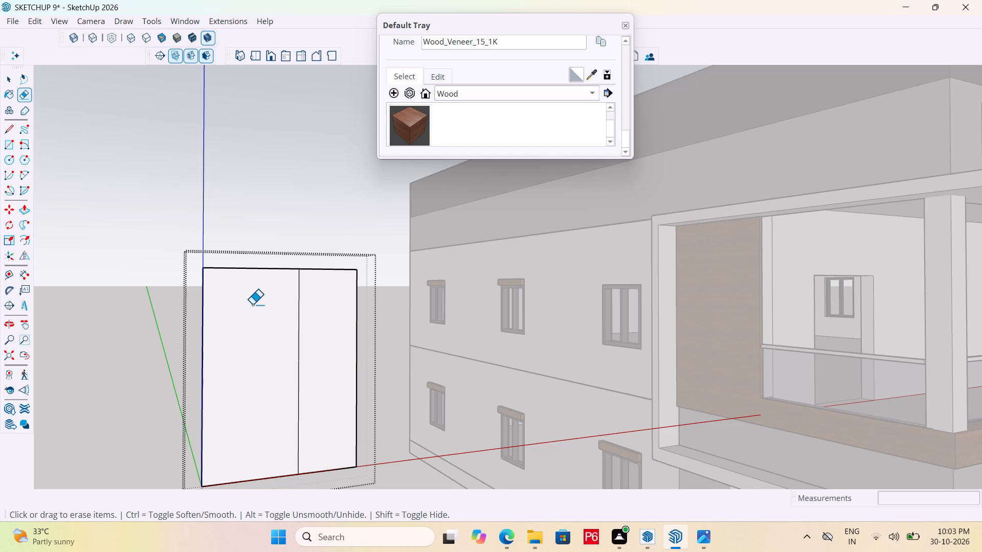
# Offset the outlines of both panel sections 2" inward to form their frames.
pyautogui.scroll(-3, 333, 264)
pyautogui.scroll(4, 262, 358)
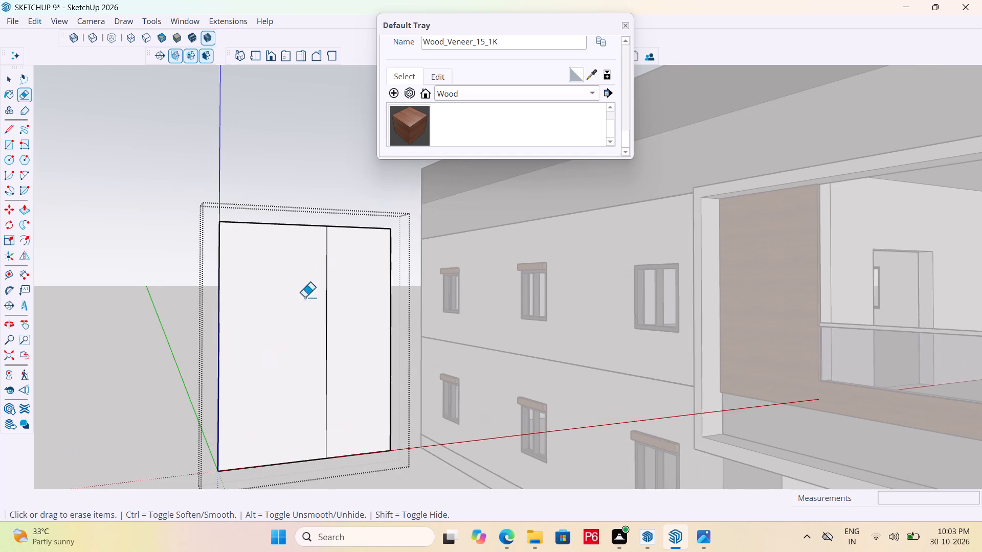
pyautogui.scroll(-4, 325, 283)
pyautogui.scroll(3, 263, 360)
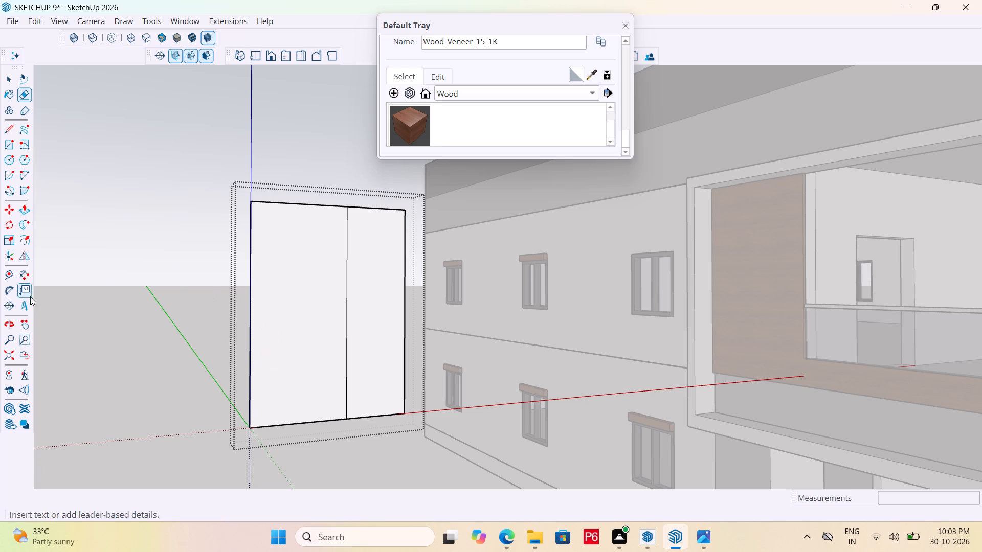
pyautogui.click(26, 239)
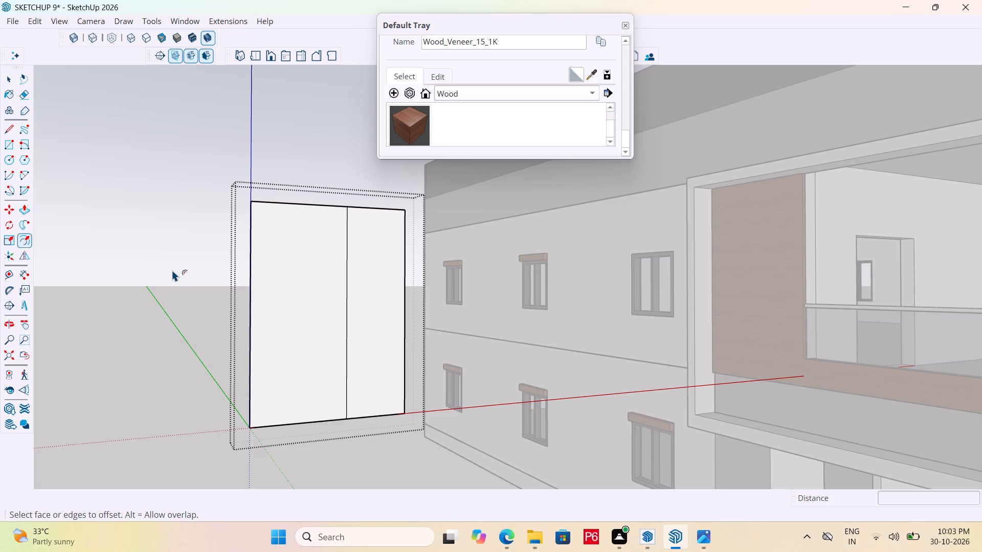
pyautogui.click(257, 331)
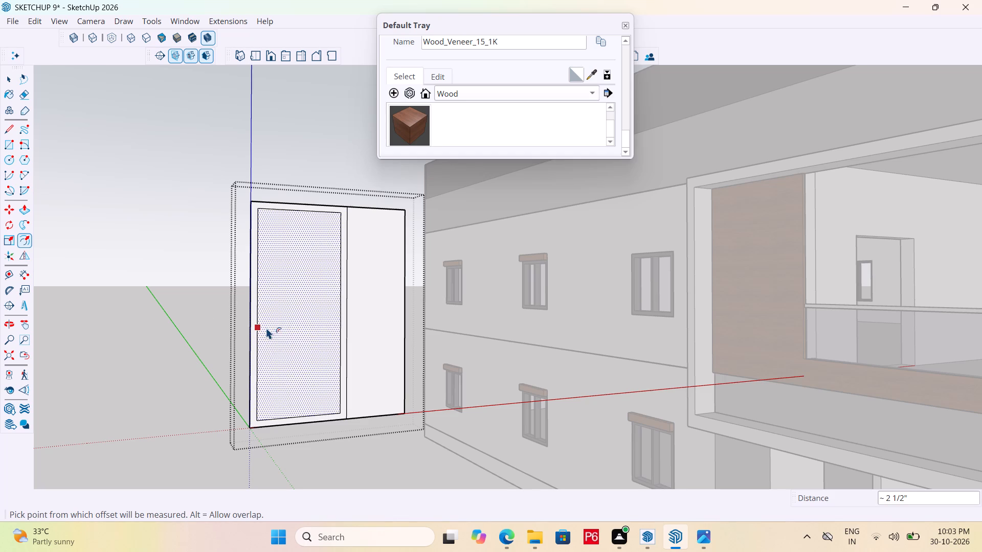
pyautogui.hotkey('ctrl', 'z')
pyautogui.click(255, 354)
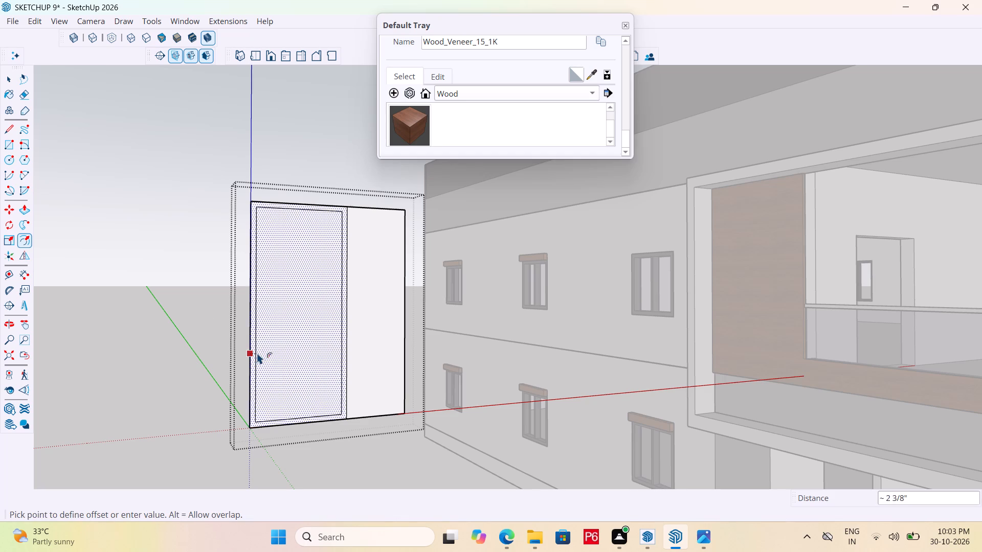
pyautogui.write('2"')
pyautogui.press('Return')
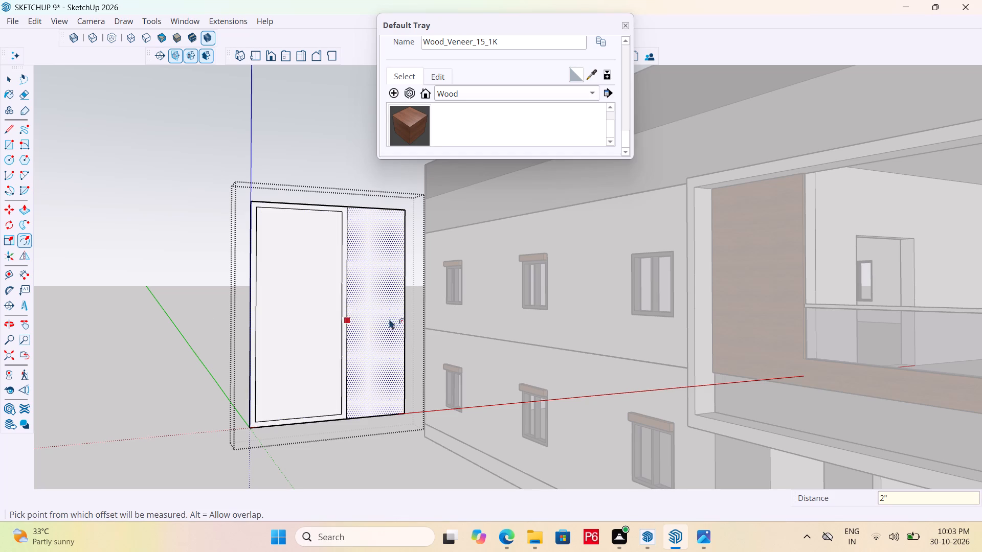
pyautogui.doubleClick(371, 327)
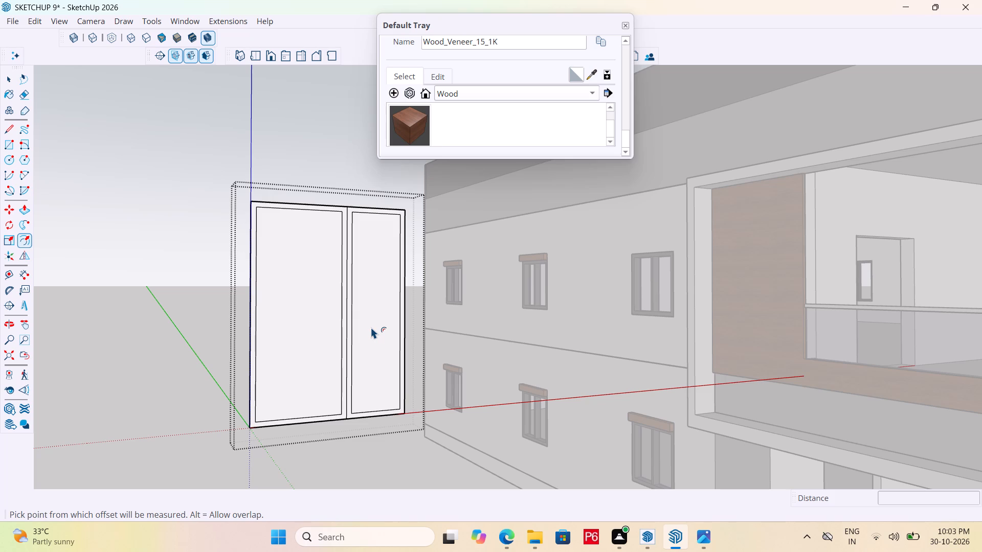
# Save the model.
pyautogui.hotkey('ctrl', 's')
pyautogui.hotkey('ctrl', 's')
pyautogui.hotkey('ctrl', 's')
pyautogui.hotkey('ctrl', 's')
pyautogui.hotkey('ctrl', 's')
pyautogui.hotkey('ctrl', 's')
pyautogui.hotkey('ctrl', 's')
pyautogui.hotkey('ctrl', 's')
pyautogui.hotkey('ctrl', 's')
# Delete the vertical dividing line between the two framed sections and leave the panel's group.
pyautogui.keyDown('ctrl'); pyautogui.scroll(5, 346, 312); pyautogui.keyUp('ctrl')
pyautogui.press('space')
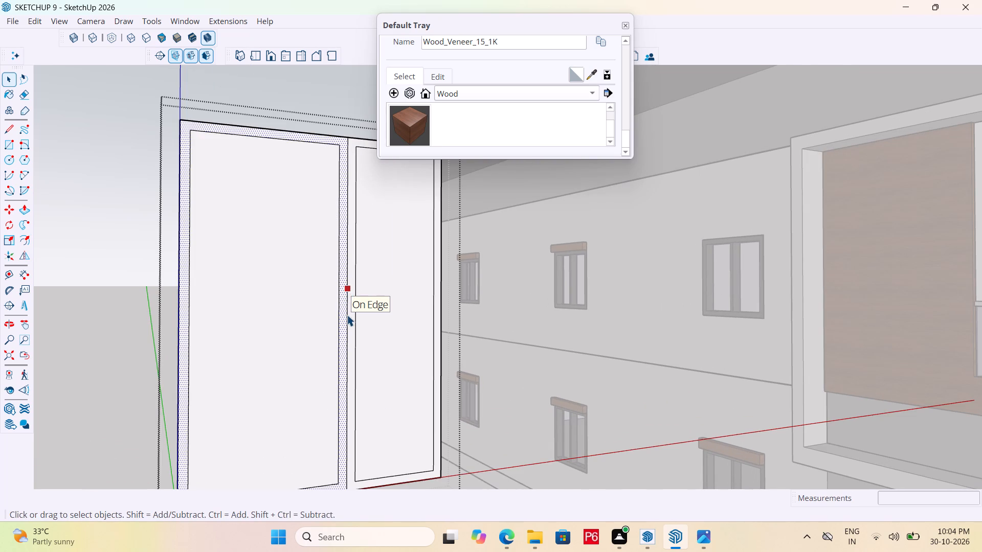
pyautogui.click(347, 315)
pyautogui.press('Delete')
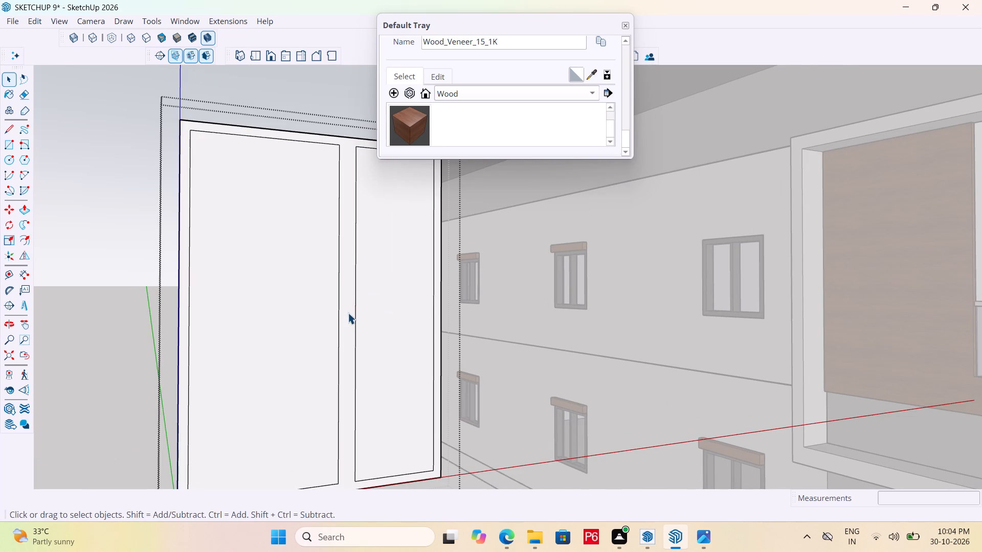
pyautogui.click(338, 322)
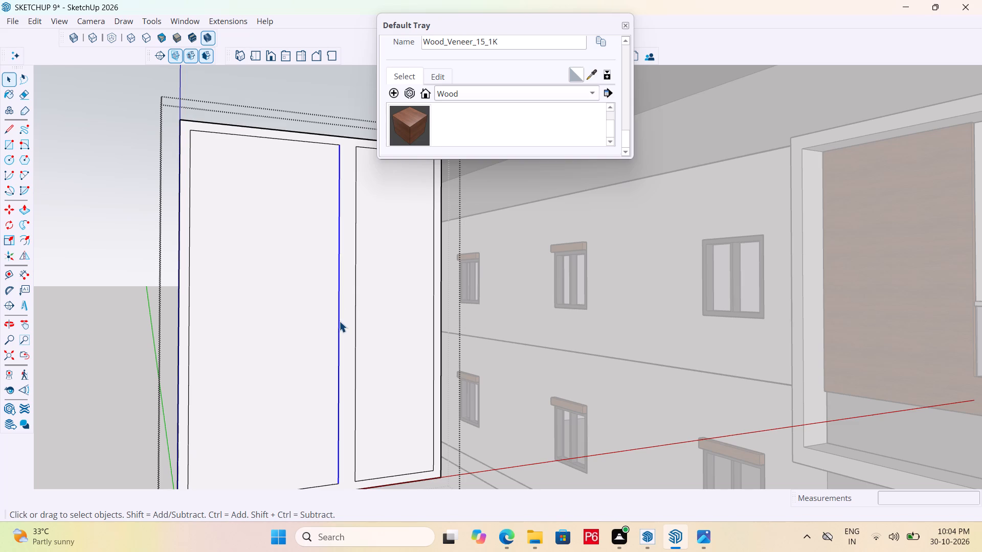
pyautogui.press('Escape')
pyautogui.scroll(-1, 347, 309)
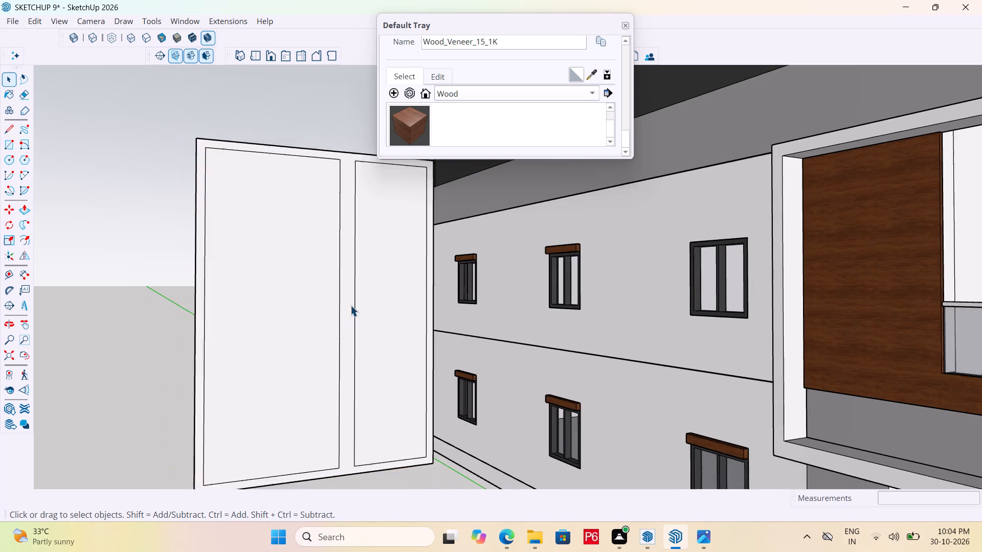
# Reopen the panel's group and draw a 4" line across the bottom of the strip between the two inner frames.
pyautogui.scroll(-3, 350, 305)
pyautogui.doubleClick(365, 287)
pyautogui.click(362, 274)
pyautogui.click(347, 267)
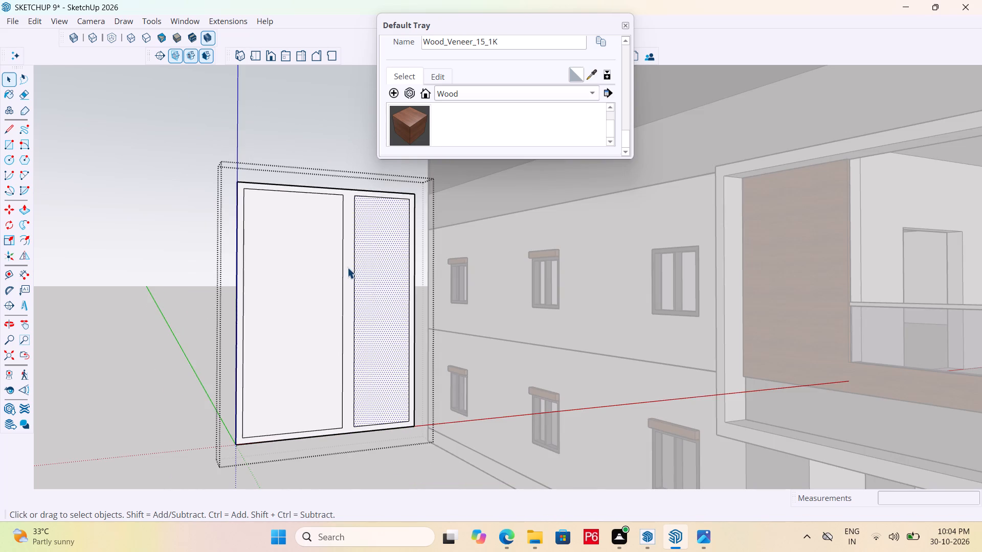
pyautogui.scroll(5, 348, 267)
pyautogui.scroll(-5, 307, 221)
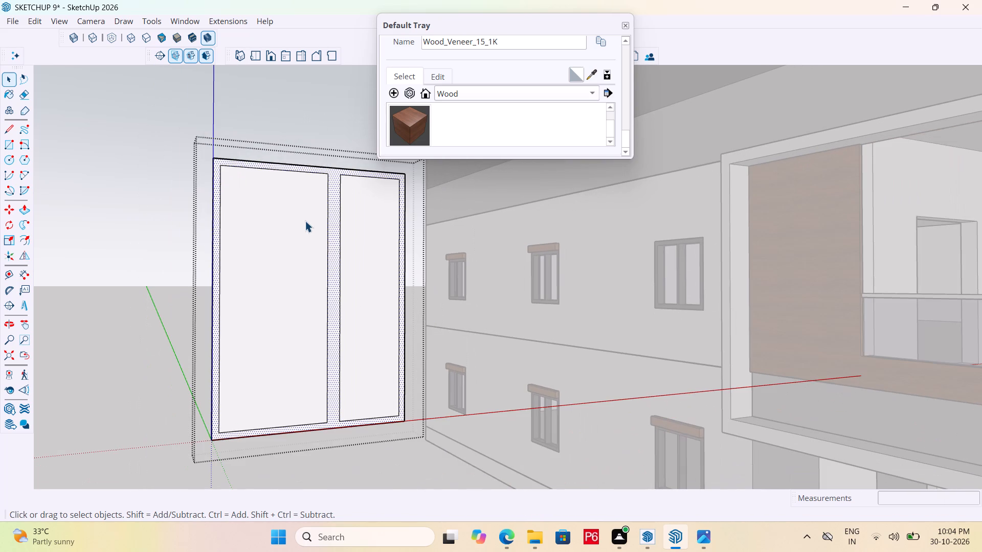
pyautogui.press('l')
pyautogui.scroll(5, 341, 191)
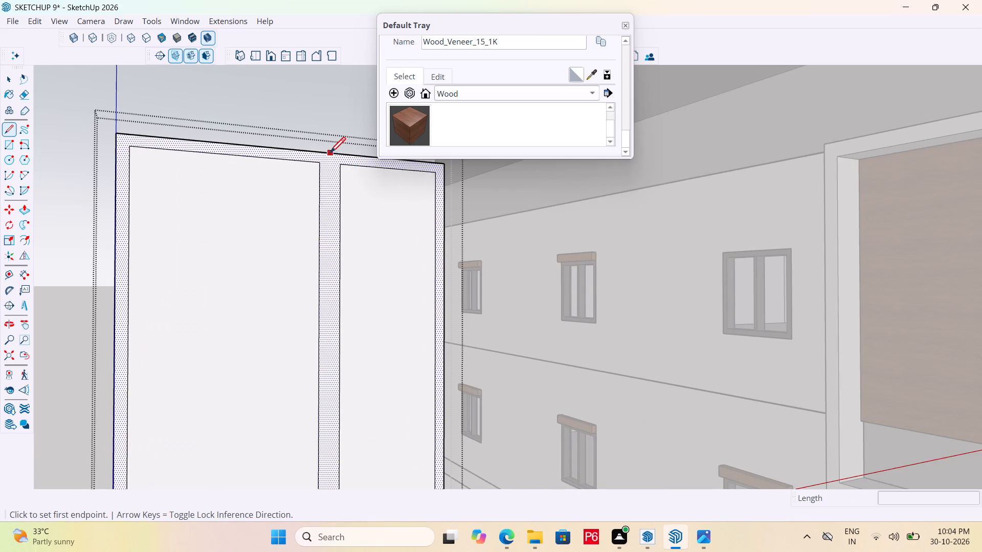
pyautogui.scroll(-5, 307, 129)
pyautogui.scroll(5, 315, 453)
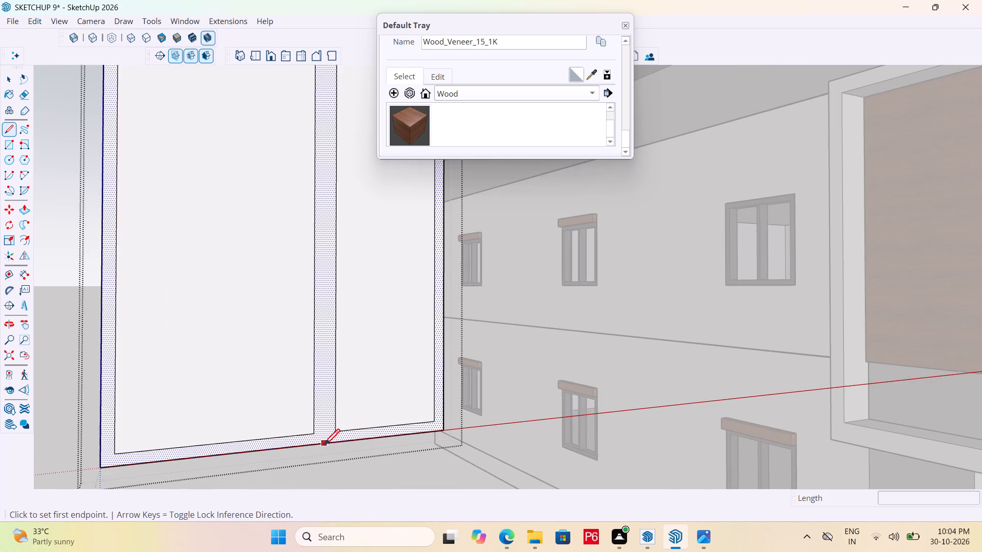
pyautogui.moveTo(314, 437); pyautogui.dragTo(320, 433)
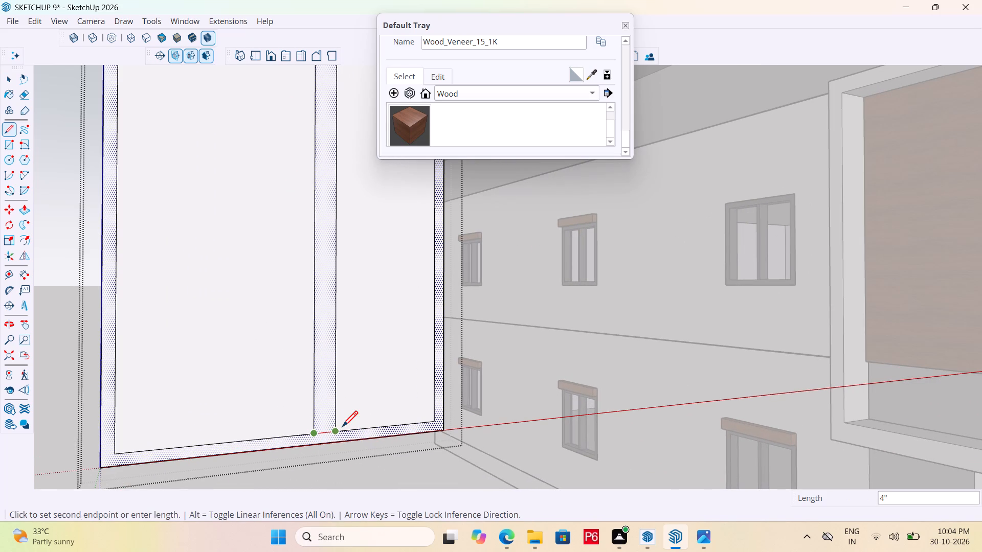
pyautogui.click(337, 431)
pyautogui.press('space')
# Draw the strip's vertical centre line from the short line's midpoint, 6' 10" up to the top edge and 2" down to the bottom edge.
pyautogui.press('l')
pyautogui.moveTo(324, 434); pyautogui.dragTo(325, 426)
pyautogui.scroll(-5, 299, 330)
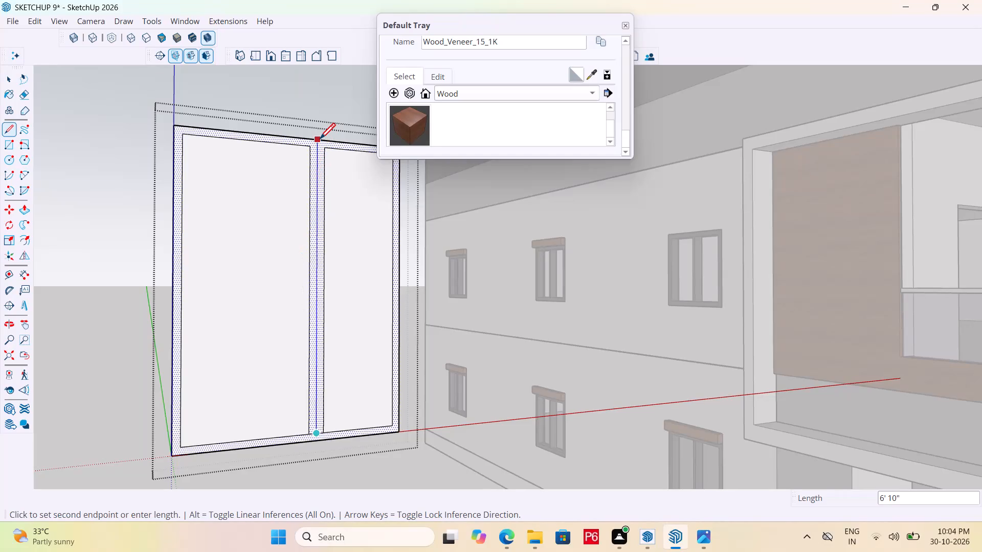
pyautogui.click(320, 141)
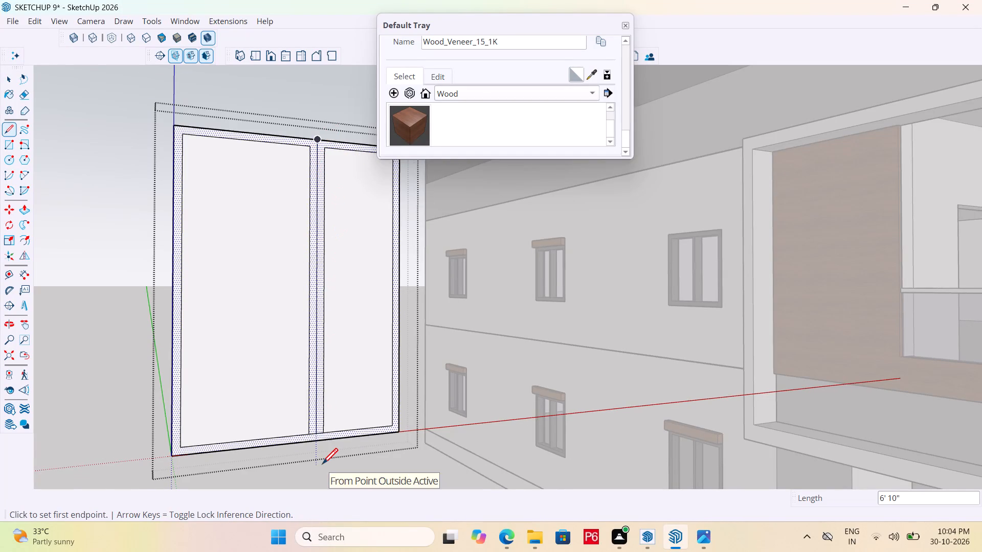
pyautogui.scroll(5, 322, 466)
pyautogui.scroll(5, 297, 433)
pyautogui.click(319, 410)
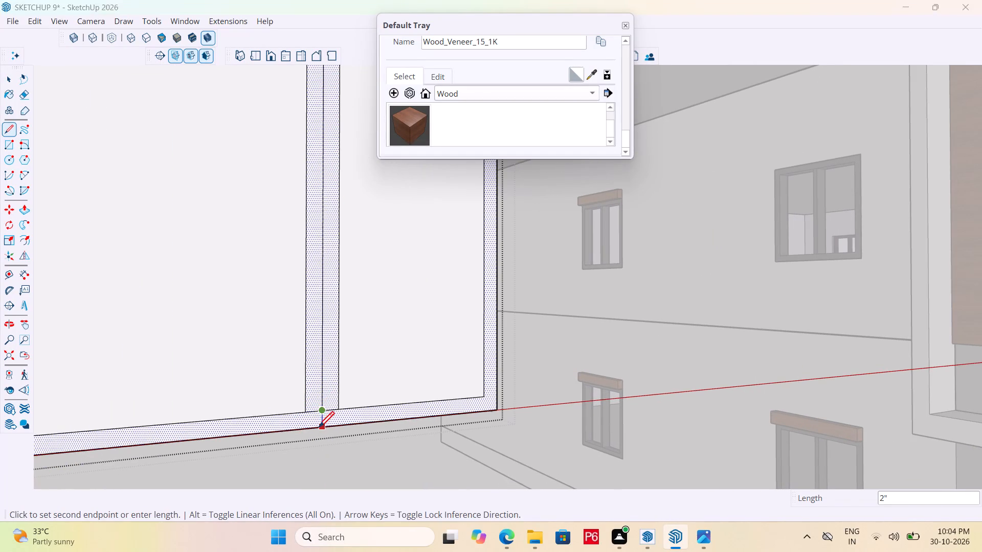
pyautogui.click(319, 429)
pyautogui.press('space')
# Erase both halves of the short line across the bottom of the middle strip.
pyautogui.press('e')
pyautogui.click(315, 408)
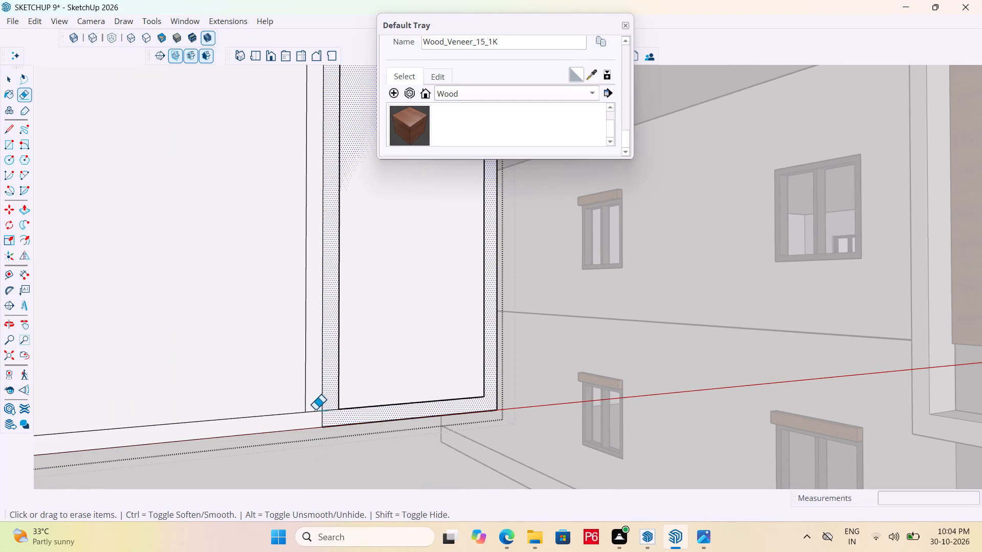
pyautogui.moveTo(325, 406); pyautogui.dragTo(328, 421)
# Save the model with the redrawn centre line.
pyautogui.hotkey('ctrl', 's')
pyautogui.hotkey('ctrl', 's')
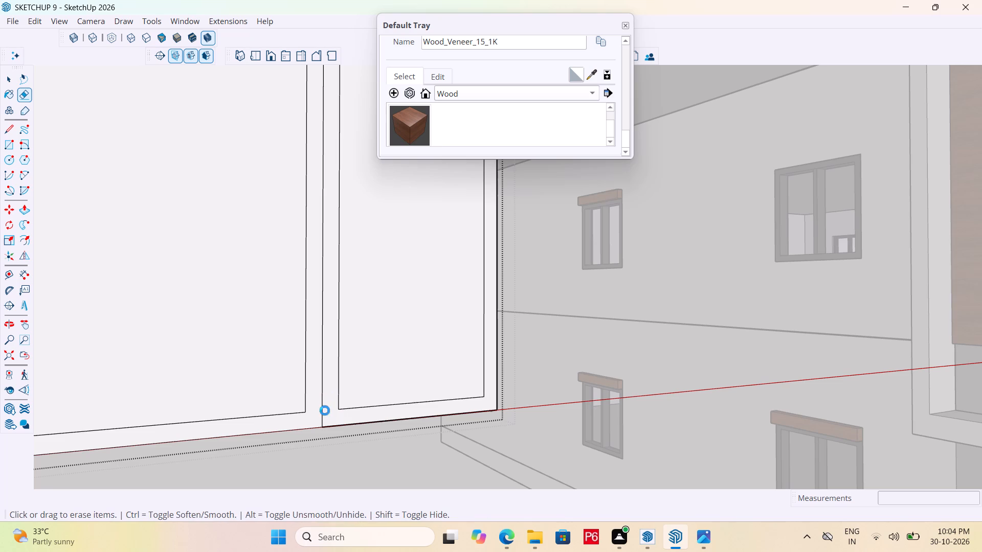
pyautogui.hotkey('ctrl', 's')
pyautogui.hotkey('ctrl', 's')
pyautogui.hotkey('ctrl', 's')
pyautogui.hotkey('ctrl', 's')
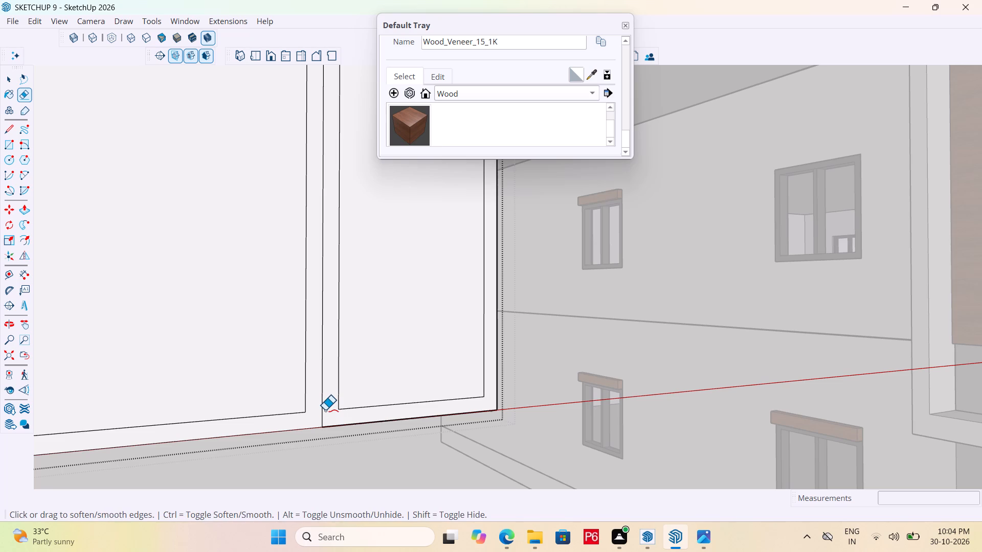
pyautogui.hotkey('ctrl', 's')
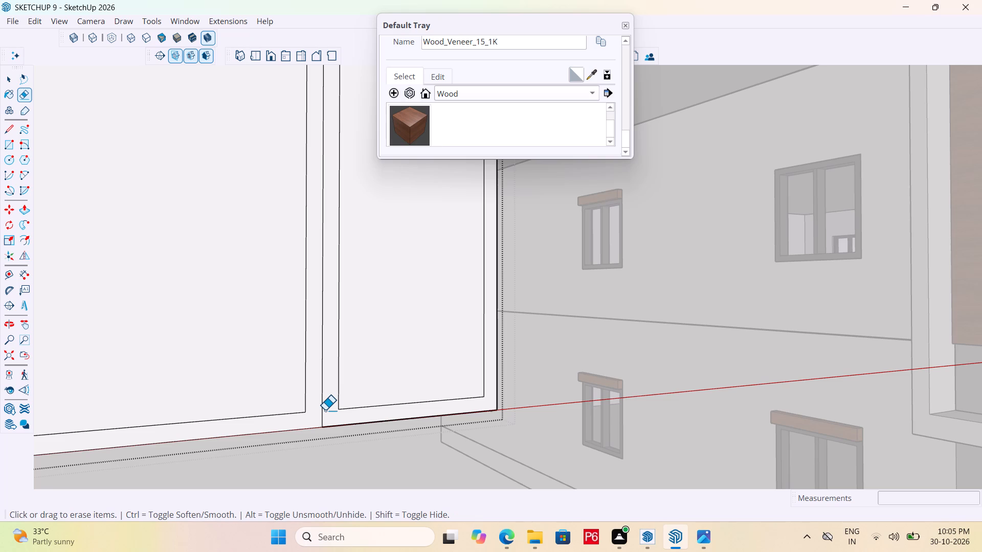
pyautogui.hotkey('ctrl', 's')
pyautogui.hotkey('ctrl', 's')
# Place vertical guides 1" away from the centre line on both of its sides.
pyautogui.scroll(-2, 343, 397)
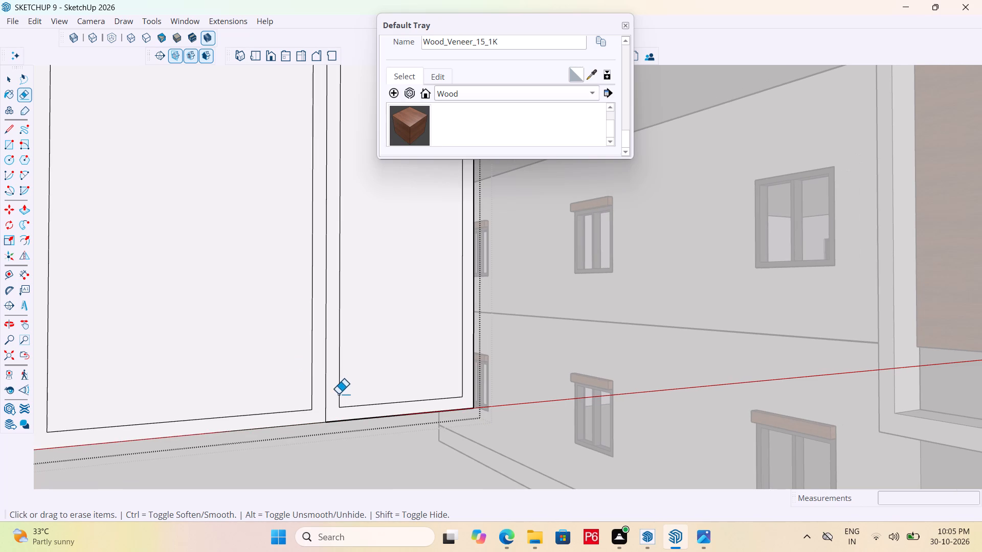
pyautogui.press('t')
pyautogui.click(325, 351)
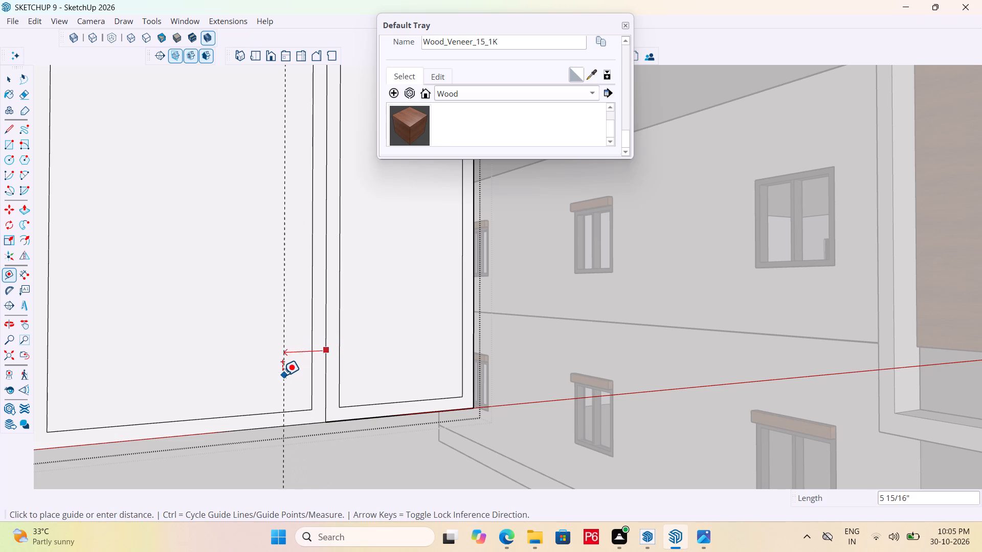
pyautogui.write('1"')
pyautogui.press('Return')
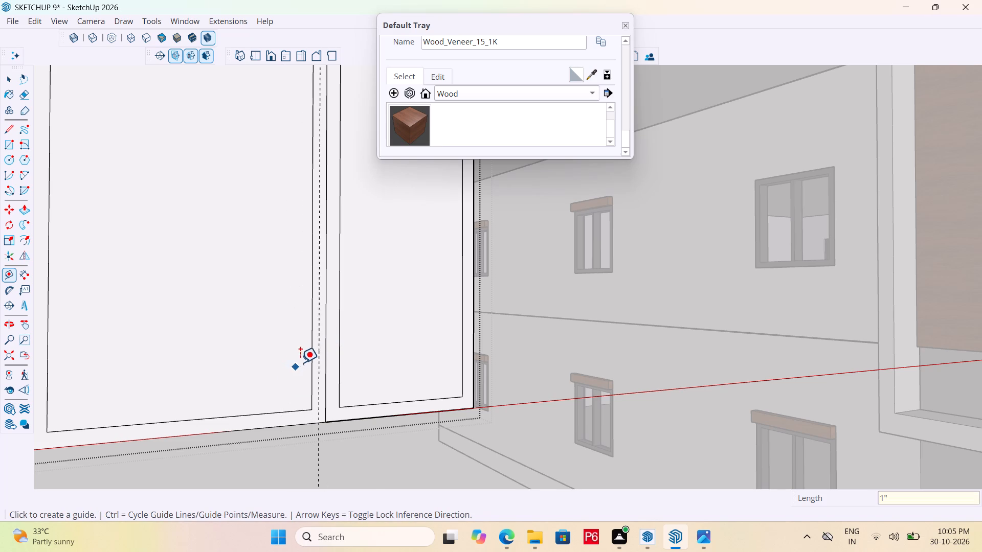
pyautogui.scroll(4, 338, 350)
pyautogui.click(317, 359)
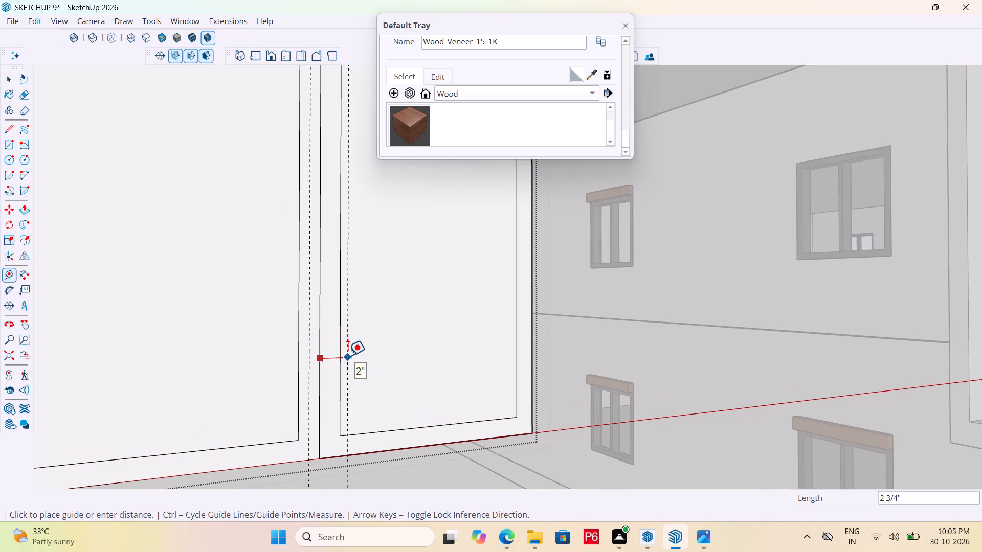
pyautogui.write('1"')
pyautogui.press('Return')
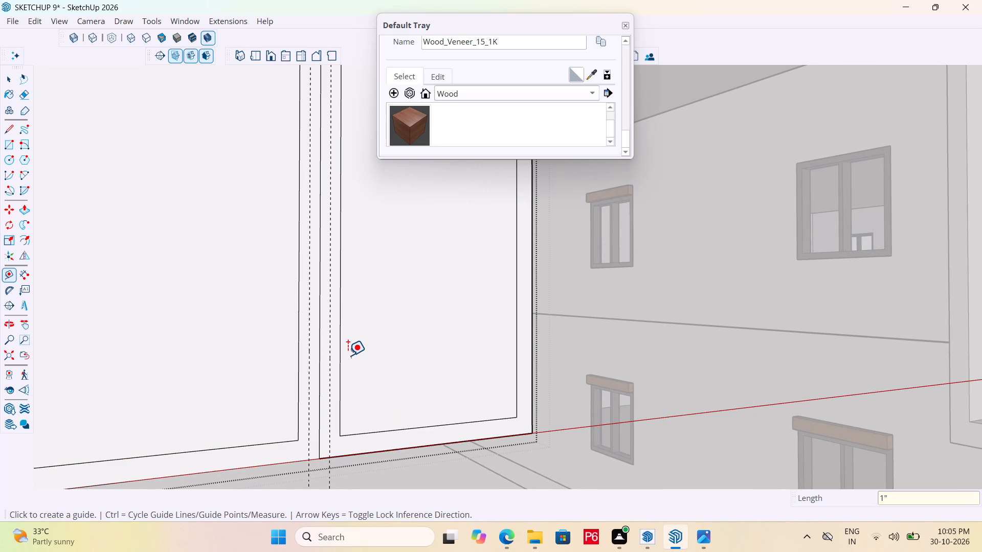
# Save the model with the new guides.
pyautogui.hotkey('ctrl', 's')
pyautogui.hotkey('ctrl', 's')
pyautogui.hotkey('ctrl', 's')
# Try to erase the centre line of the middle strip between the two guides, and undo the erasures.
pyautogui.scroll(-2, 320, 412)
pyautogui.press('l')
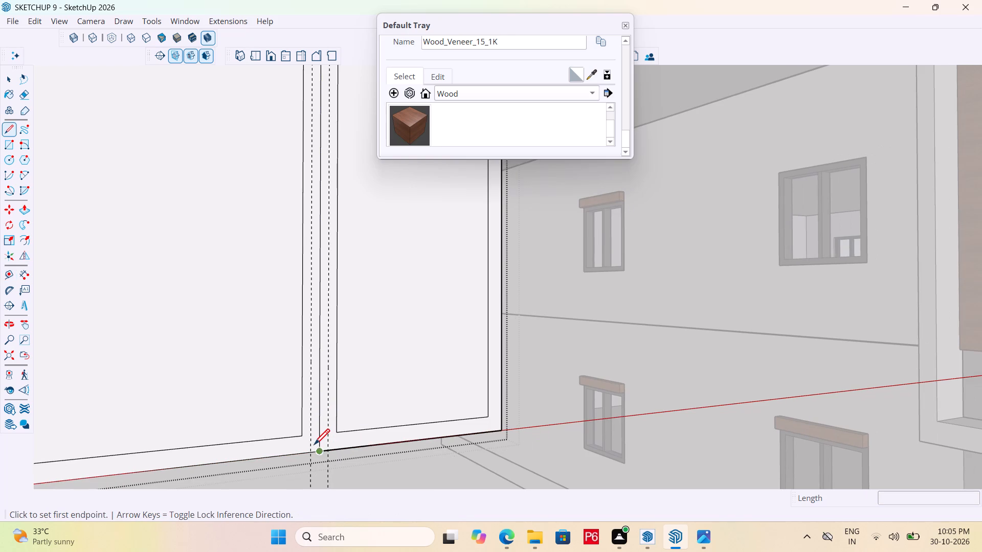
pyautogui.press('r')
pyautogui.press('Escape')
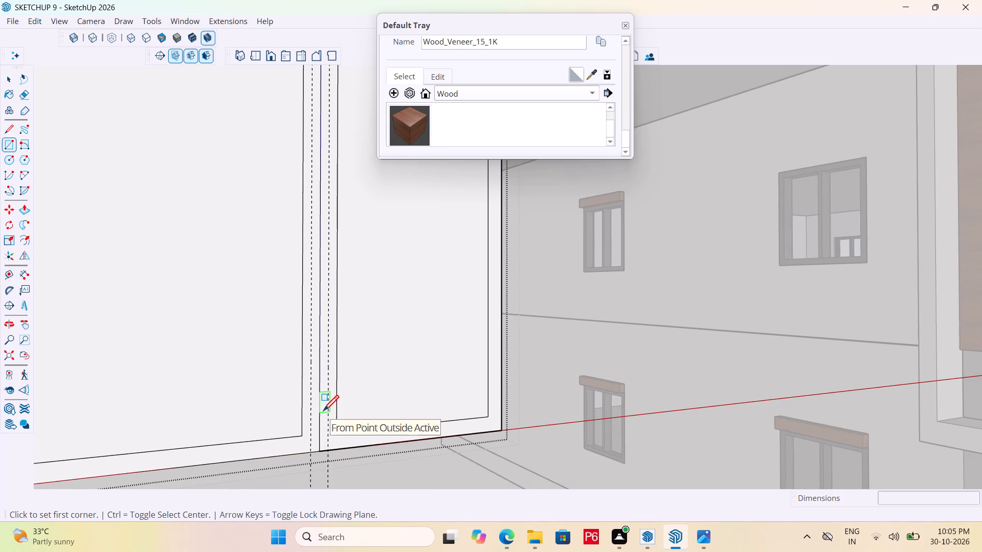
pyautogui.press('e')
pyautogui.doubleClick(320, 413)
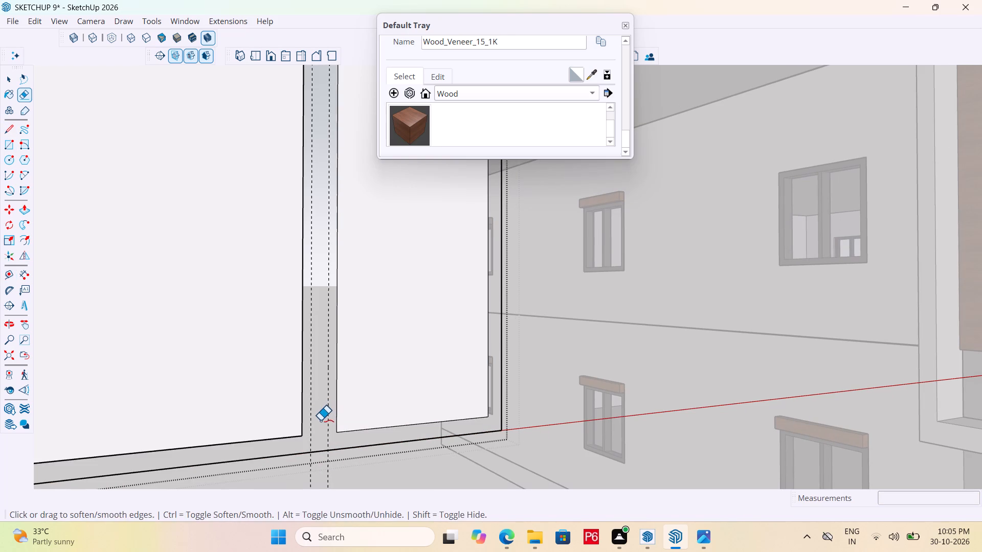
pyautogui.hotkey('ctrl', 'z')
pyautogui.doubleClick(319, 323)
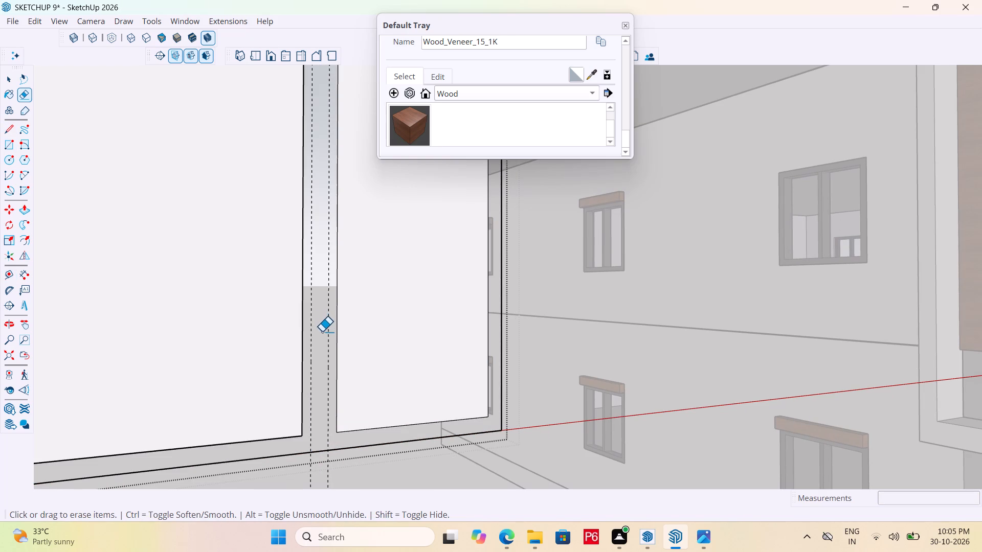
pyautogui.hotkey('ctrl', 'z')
# Examine the door's frame and panel faces by selecting them around the middle strip.
pyautogui.scroll(4, 317, 476)
pyautogui.moveTo(333, 463); pyautogui.dragTo(387, 422, button='middle')
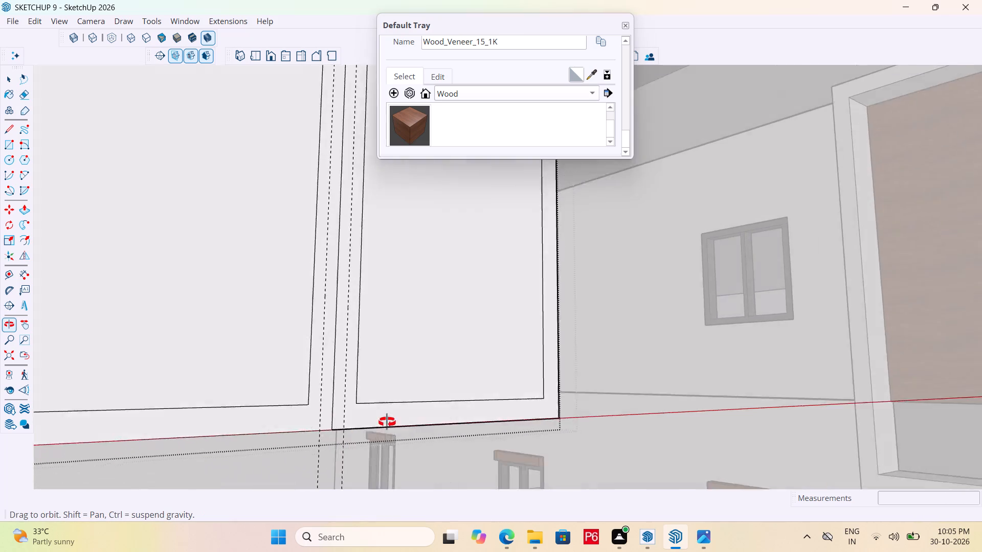
pyautogui.moveTo(387, 422); pyautogui.dragTo(369, 451, button='middle')
pyautogui.press('space')
pyautogui.doubleClick(380, 379)
pyautogui.click(374, 340)
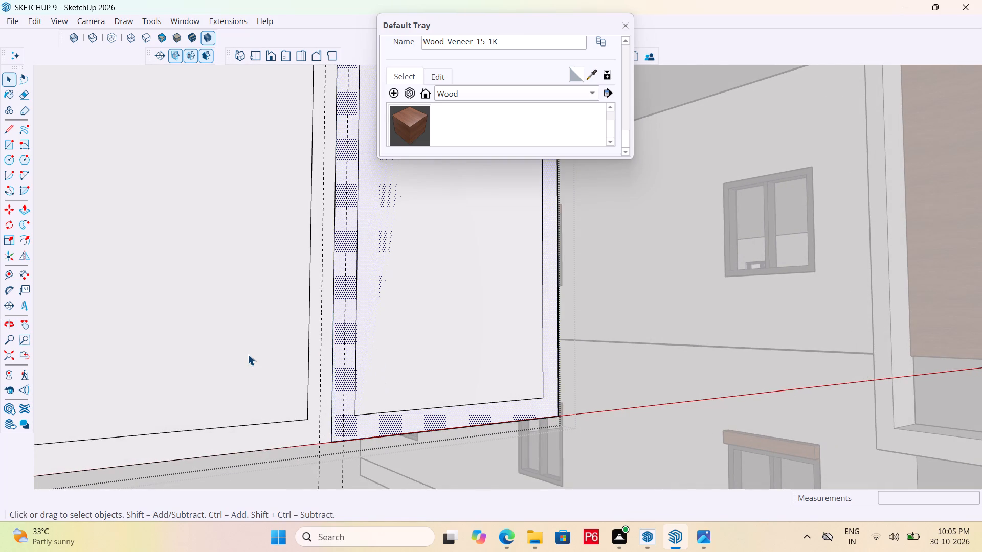
pyautogui.click(248, 354)
pyautogui.click(248, 355)
pyautogui.scroll(8, 325, 438)
pyautogui.moveTo(340, 442); pyautogui.dragTo(405, 388, button='middle')
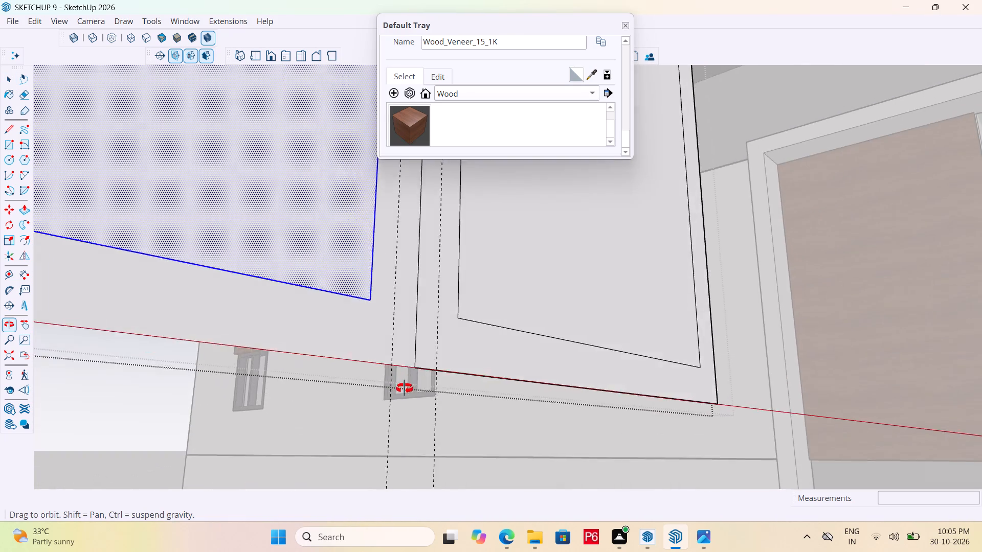
pyautogui.moveTo(405, 388); pyautogui.dragTo(371, 400, button='middle')
# Undo the recent edits to the middle strip step by step, including both guides beside its centre line.
pyautogui.hotkey('ctrl', 'z')
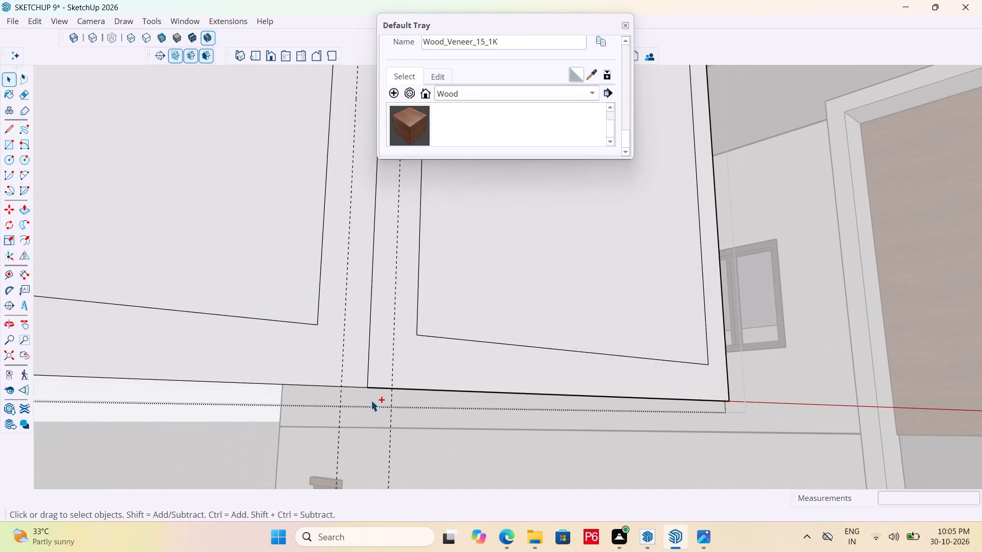
pyautogui.keyDown('ctrl'); pyautogui.scroll(-5, 348, 405); pyautogui.keyUp('ctrl')
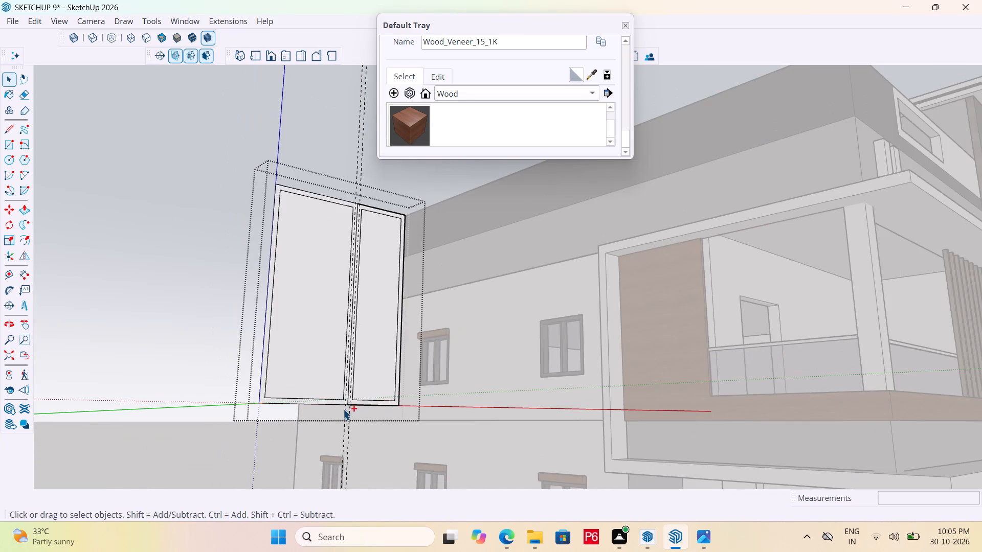
pyautogui.keyDown('ctrl'); pyautogui.moveTo(338, 398); pyautogui.dragTo(316, 409, button='middle'); pyautogui.keyUp('ctrl')
pyautogui.hotkey('ctrl', 'z')
pyautogui.hotkey('ctrl', 'z')
pyautogui.hotkey('ctrl', 'z')
pyautogui.hotkey('ctrl', 'z')
pyautogui.hotkey('ctrl', 'z')
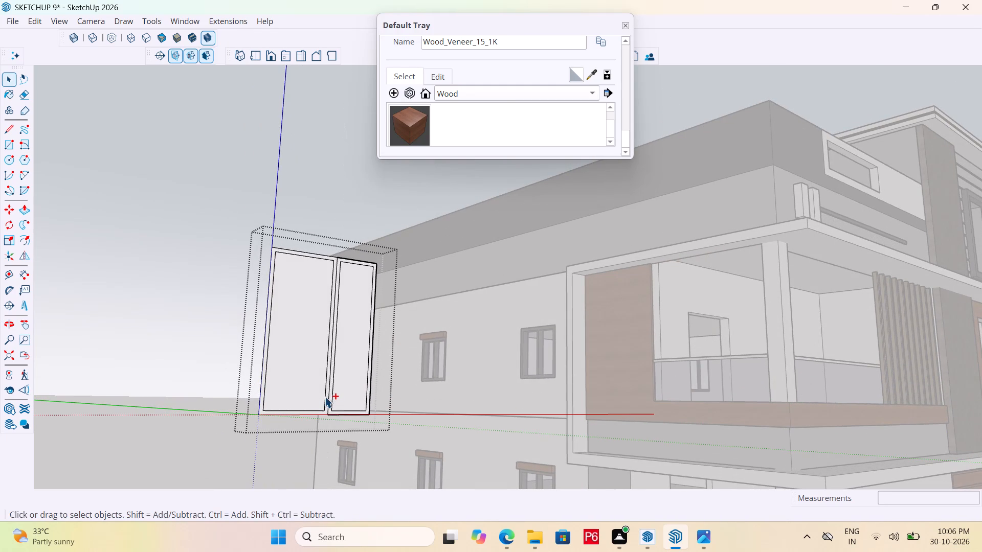
pyautogui.keyDown('ctrl'); pyautogui.scroll(4, 325, 397); pyautogui.keyUp('ctrl')
pyautogui.hotkey('ctrl', 'z')
pyautogui.hotkey('ctrl', 'z')
pyautogui.hotkey('ctrl', 'z')
pyautogui.hotkey('ctrl', 'z')
pyautogui.hotkey('ctrl', 'z')
pyautogui.hotkey('ctrl', 'z')
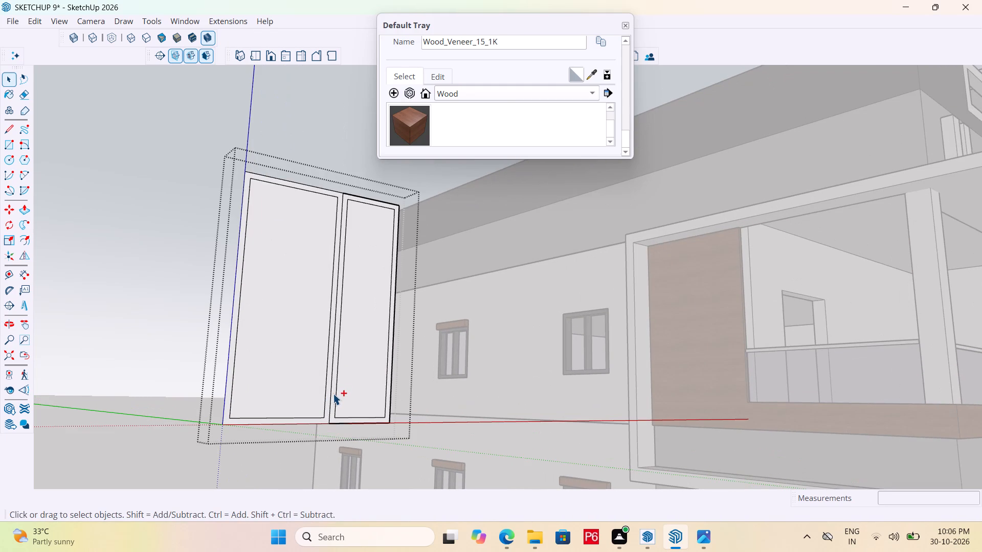
pyautogui.hotkey('ctrl', 'z')
pyautogui.hotkey('ctrl', 'z')
# Inside the door group, place a vertical guide 1" from the centre line on the wider section's side.
pyautogui.keyDown('ctrl'); pyautogui.scroll(6, 333, 394); pyautogui.keyUp('ctrl')
pyautogui.click(328, 402)
pyautogui.doubleClick(330, 399)
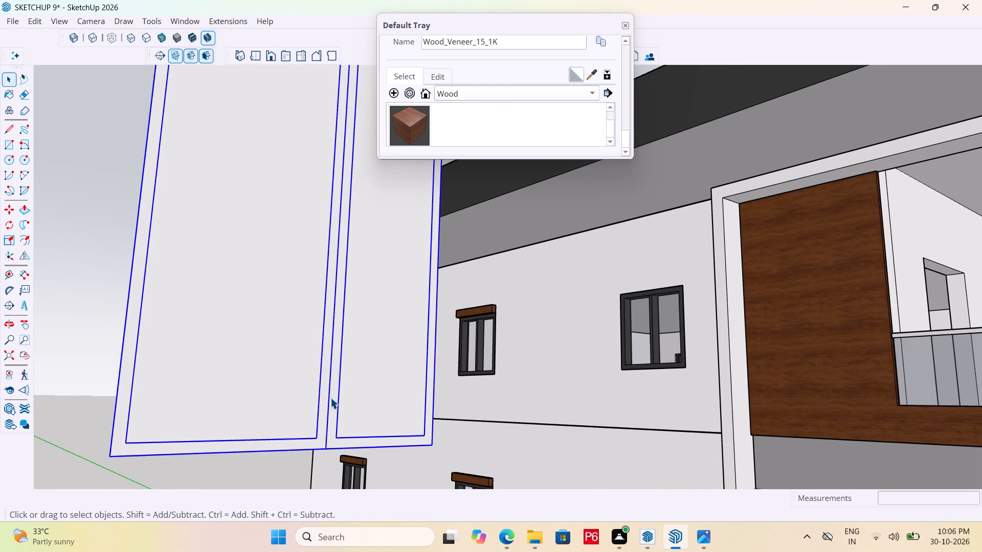
pyautogui.click(330, 387)
pyautogui.moveTo(330, 386); pyautogui.dragTo(328, 387, button='middle')
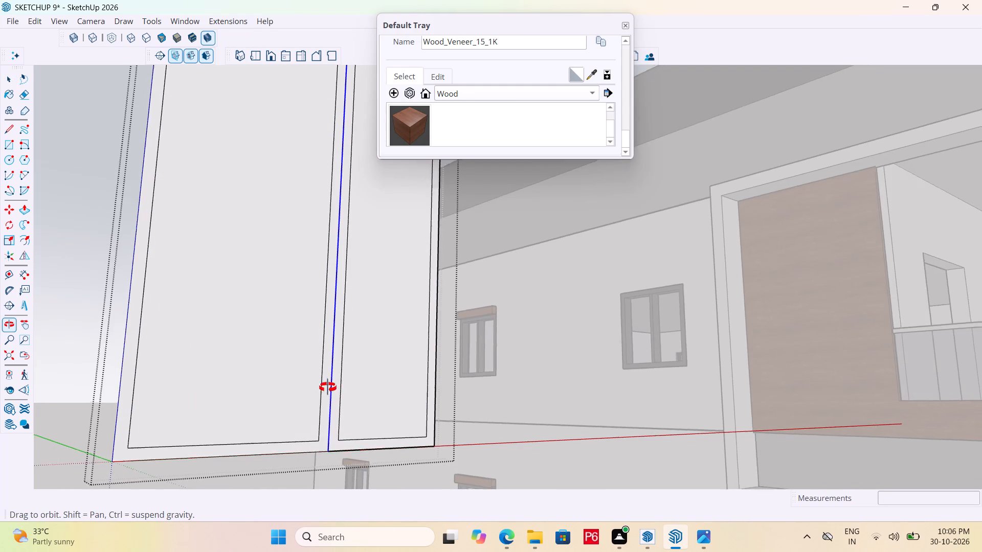
pyautogui.moveTo(328, 387); pyautogui.dragTo(325, 390, button='middle')
pyautogui.press('t')
pyautogui.scroll(5, 330, 355)
pyautogui.click(336, 290)
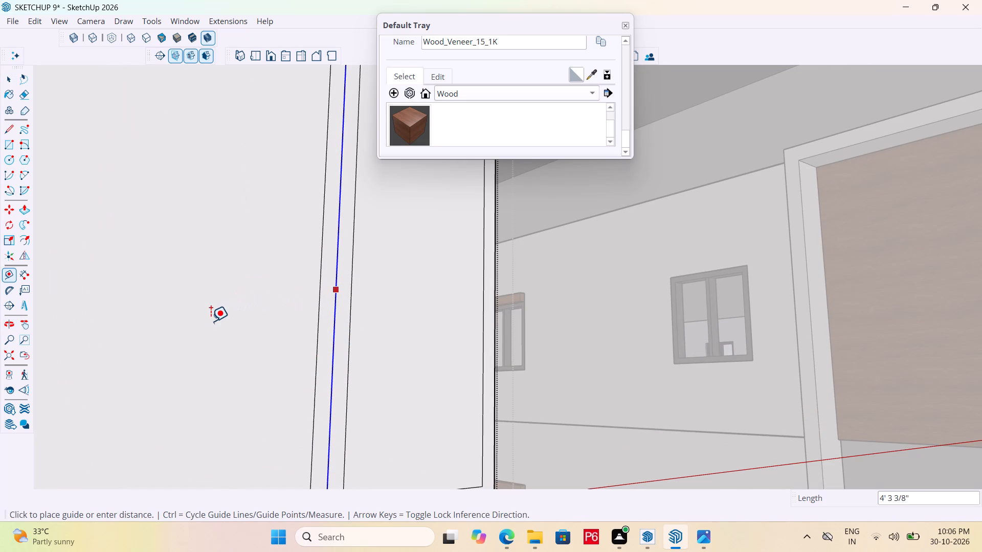
pyautogui.write('1"')
pyautogui.press('Return')
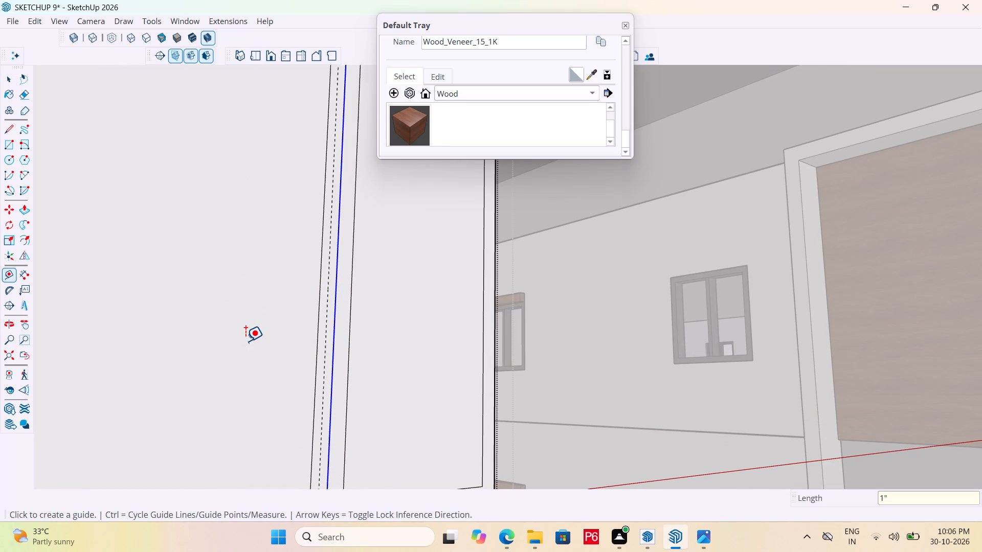
# Place a vertical guide 1" from the centre line on the narrower section's side.
pyautogui.click(333, 338)
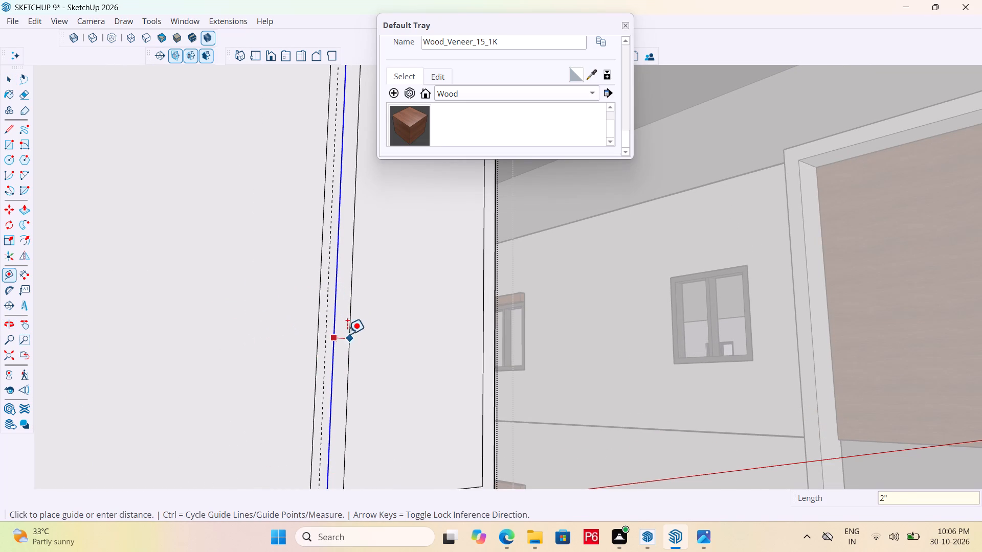
pyautogui.moveTo(396, 324); pyautogui.dragTo(281, 355, button='middle')
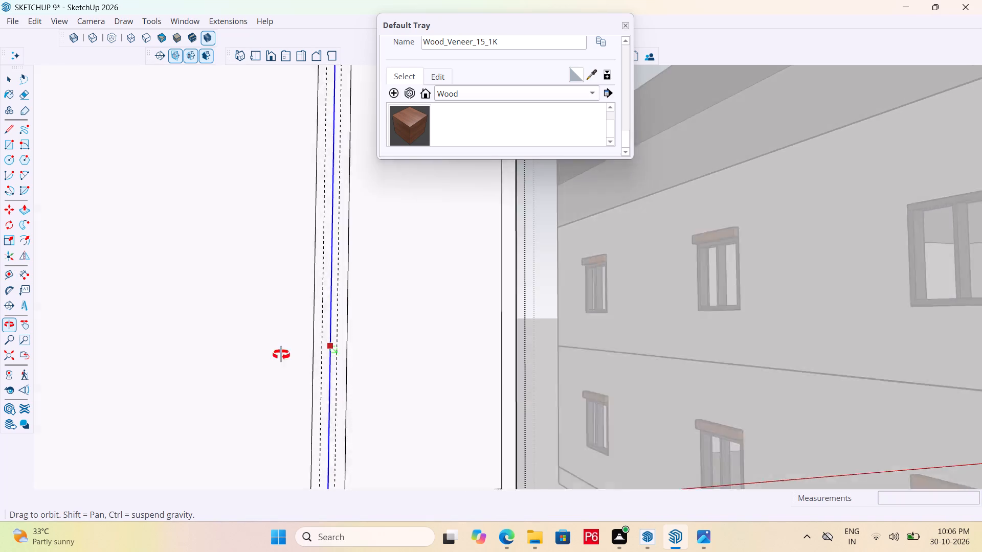
pyautogui.moveTo(281, 355); pyautogui.dragTo(260, 362, button='middle')
pyautogui.write('1"')
pyautogui.press('Return')
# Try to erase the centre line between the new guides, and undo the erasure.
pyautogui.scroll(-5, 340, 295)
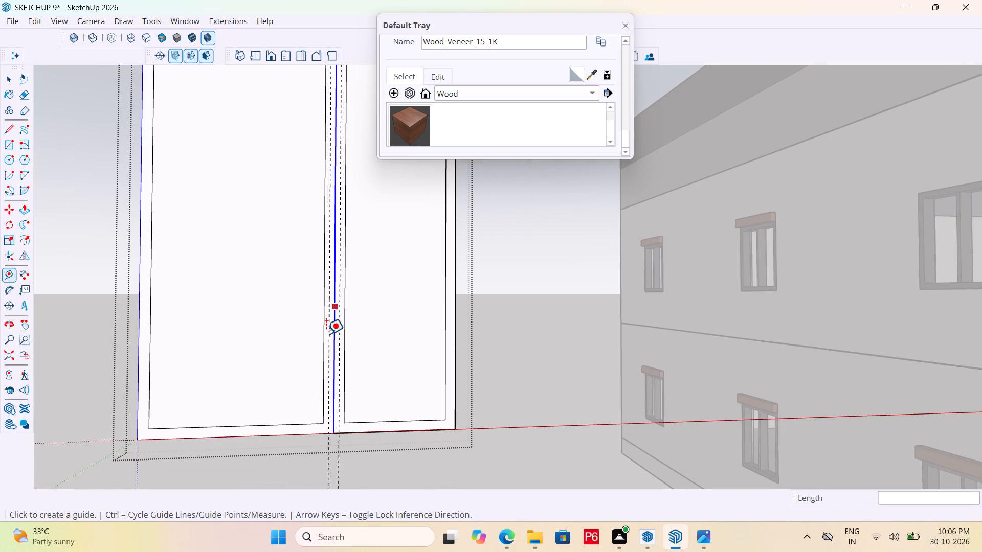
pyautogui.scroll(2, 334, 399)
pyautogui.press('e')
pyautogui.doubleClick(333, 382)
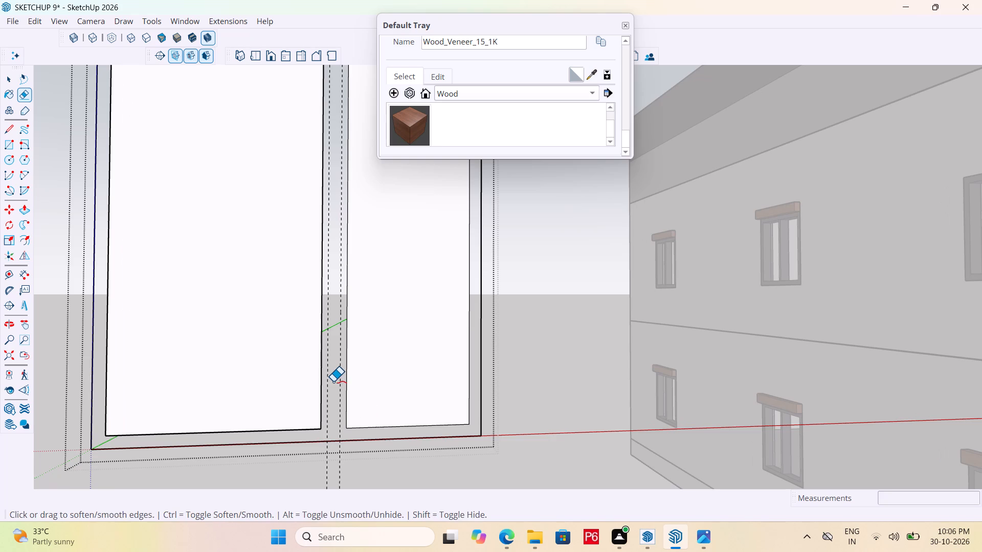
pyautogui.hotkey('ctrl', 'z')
# Draw 4" lines across the bottom and top of the middle strip, joining the inner corners of the two sections.
pyautogui.scroll(2, 346, 435)
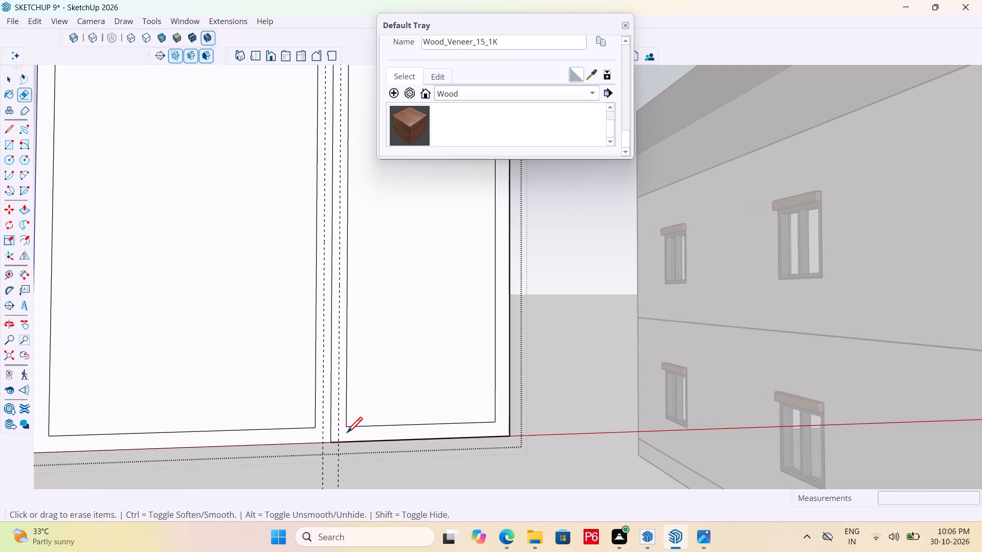
pyautogui.press('l')
pyautogui.click(313, 429)
pyautogui.click(346, 427)
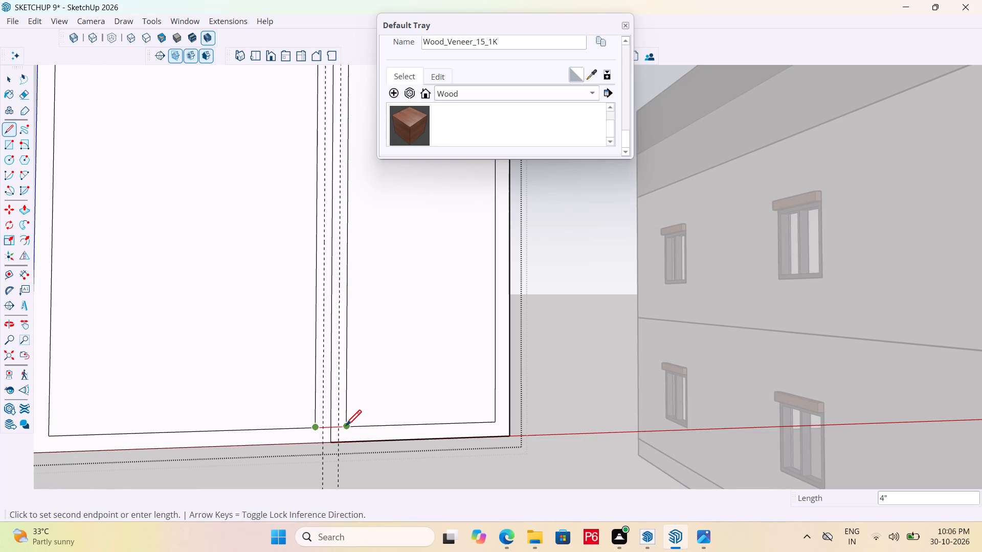
pyautogui.scroll(-6, 350, 468)
pyautogui.press('space')
pyautogui.moveTo(322, 155); pyautogui.dragTo(277, 283, button='middle')
pyautogui.scroll(-1, 322, 155)
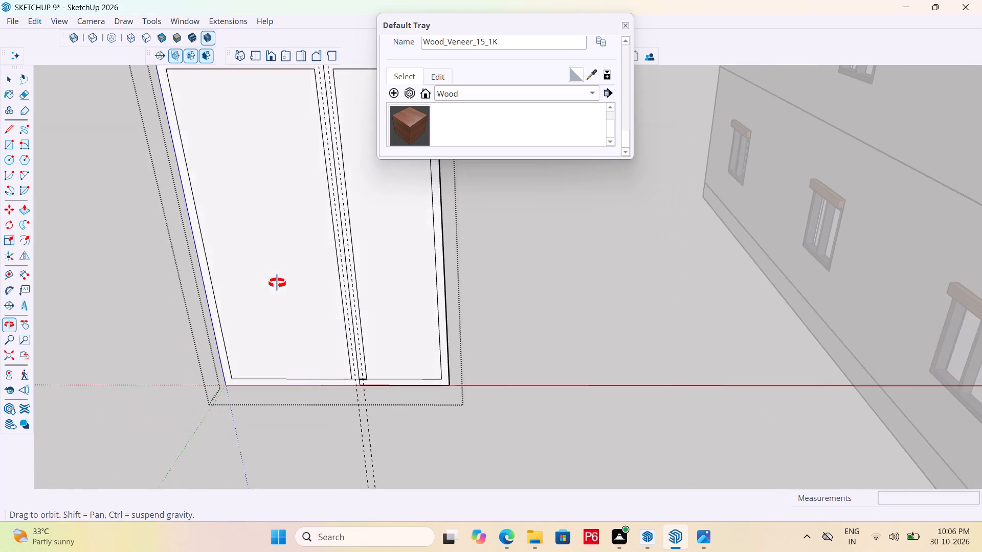
pyautogui.moveTo(277, 283); pyautogui.dragTo(282, 269, button='middle')
pyautogui.scroll(-5, 278, 297)
pyautogui.scroll(12, 288, 160)
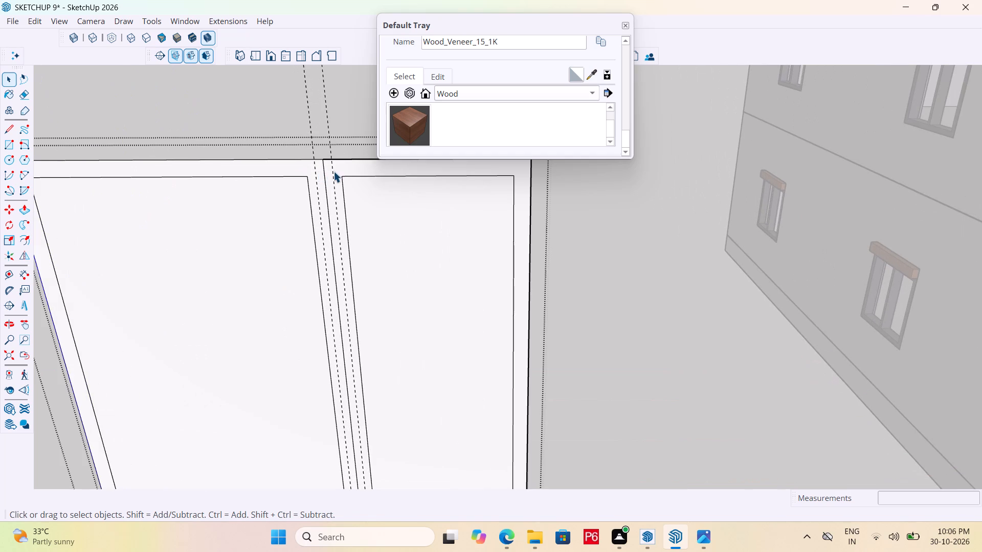
pyautogui.press('l')
pyautogui.click(311, 176)
pyautogui.click(346, 177)
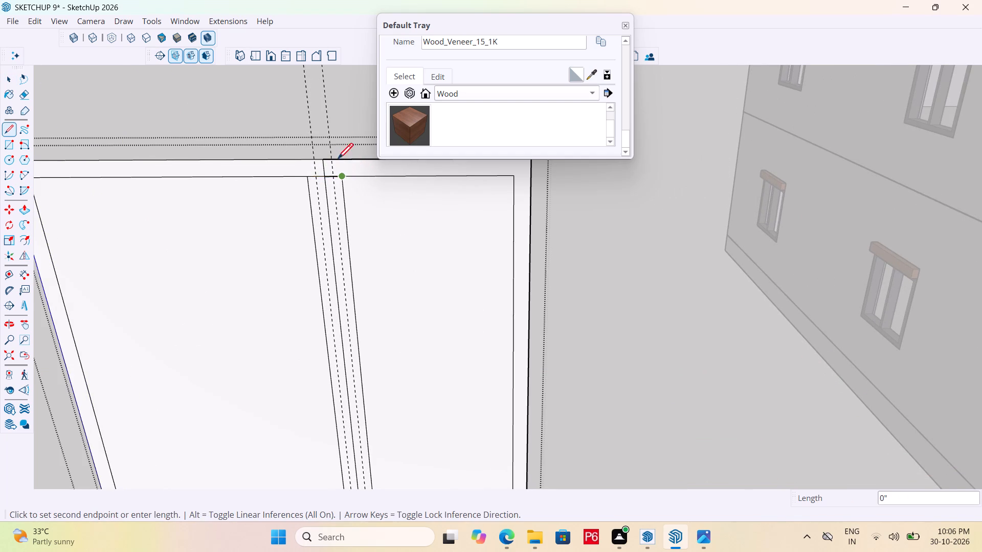
# Save the model with the lines closing off the middle strip.
pyautogui.keyDown('ctrl'); pyautogui.scroll(-5, 334, 147); pyautogui.keyUp('ctrl')
pyautogui.hotkey('ctrl', 's')
pyautogui.hotkey('ctrl', 's')
pyautogui.hotkey('ctrl', 's')
pyautogui.hotkey('ctrl', 's')
# Draw a 2" by 6' 8" rectangle between the two guides, from the strip's top line to its bottom line.
pyautogui.keyDown('ctrl'); pyautogui.scroll(-2, 327, 198); pyautogui.keyUp('ctrl')
pyautogui.moveTo(318, 281); pyautogui.dragTo(322, 206, button='middle')
pyautogui.press('space')
pyautogui.press('r')
pyautogui.scroll(10, 351, 154)
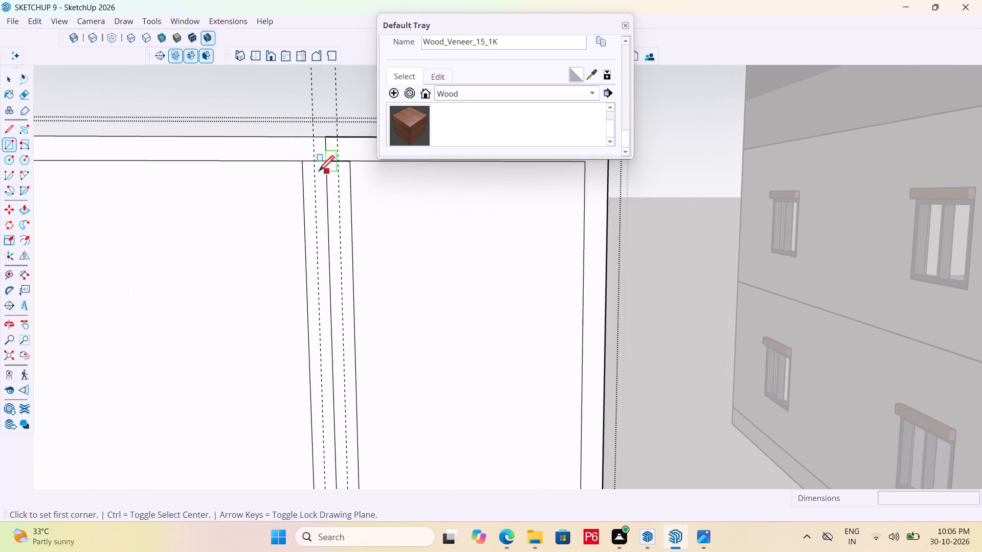
pyautogui.click(314, 163)
pyautogui.scroll(-13, 313, 217)
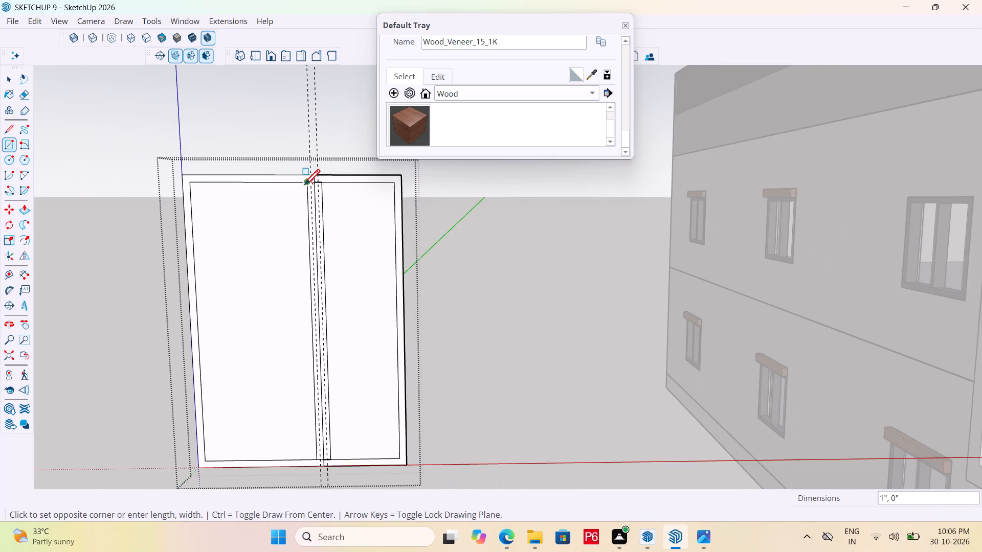
pyautogui.scroll(10, 323, 447)
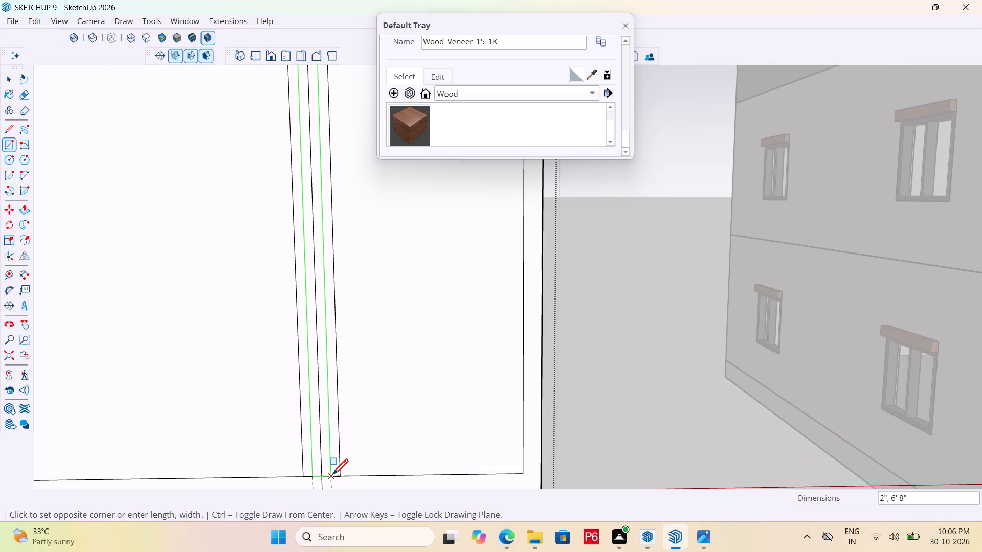
pyautogui.click(332, 476)
pyautogui.scroll(-2, 315, 405)
# Erase the two outer vertical edges of the old middle strip, on either side of the new rectangle.
pyautogui.press('space')
pyautogui.press('e')
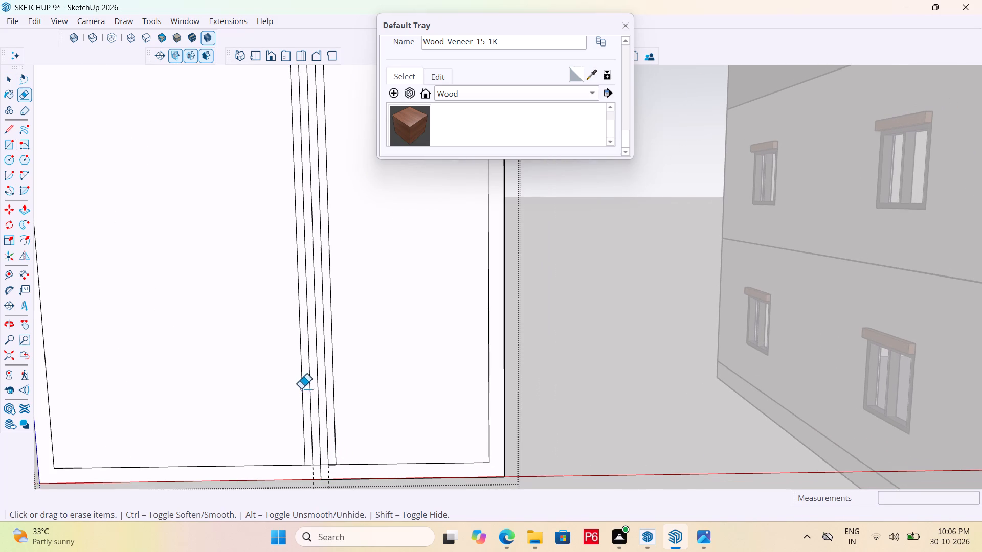
pyautogui.click(301, 389)
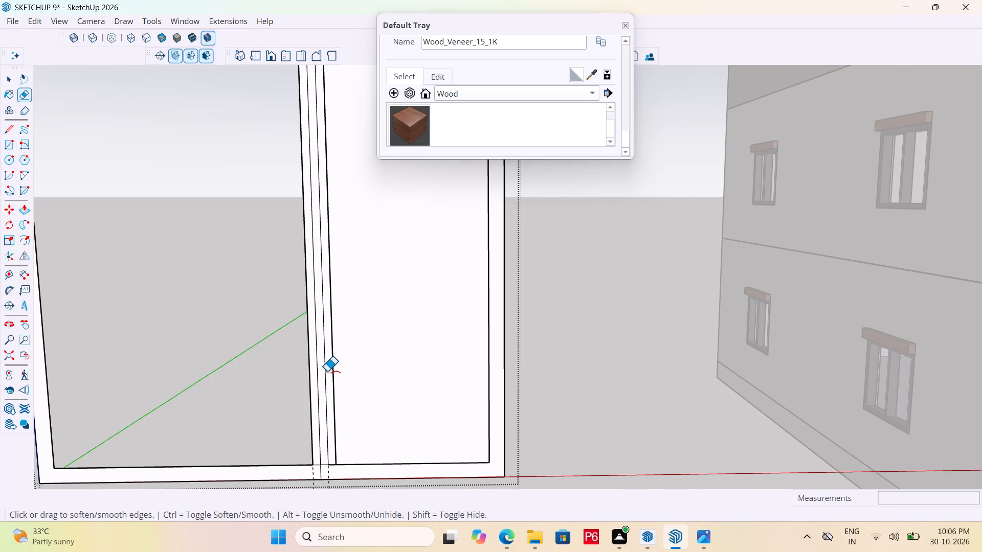
pyautogui.click(329, 374)
pyautogui.click(331, 374)
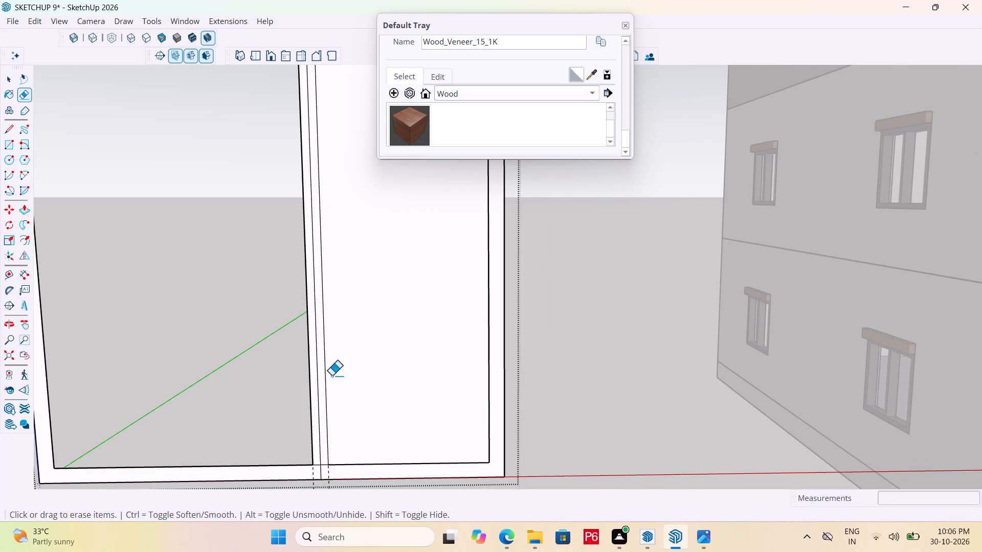
# Erase both vertical guides and the short piece of centre line crossing the bottom frame rail.
pyautogui.scroll(12, 329, 486)
pyautogui.moveTo(342, 458); pyautogui.dragTo(315, 458)
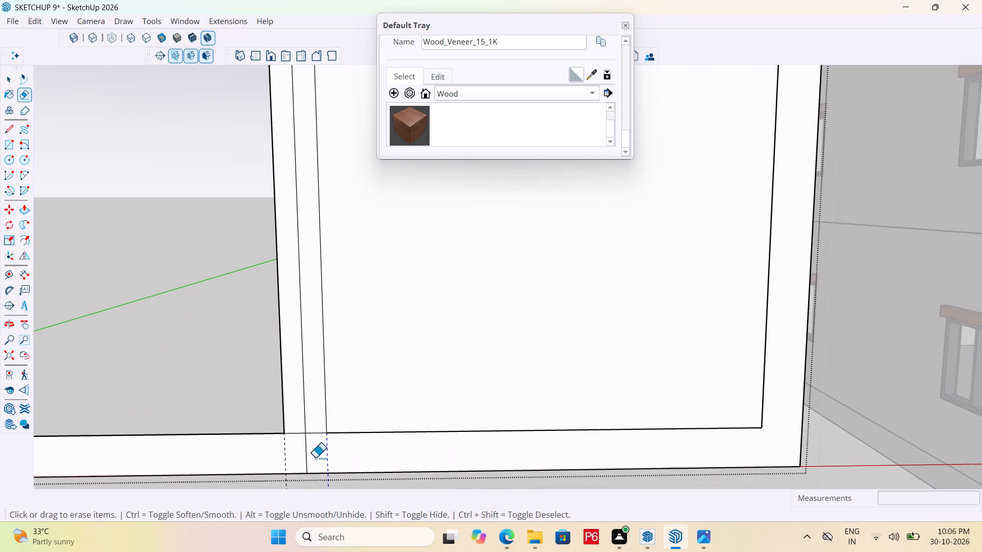
pyautogui.moveTo(315, 458); pyautogui.dragTo(278, 460)
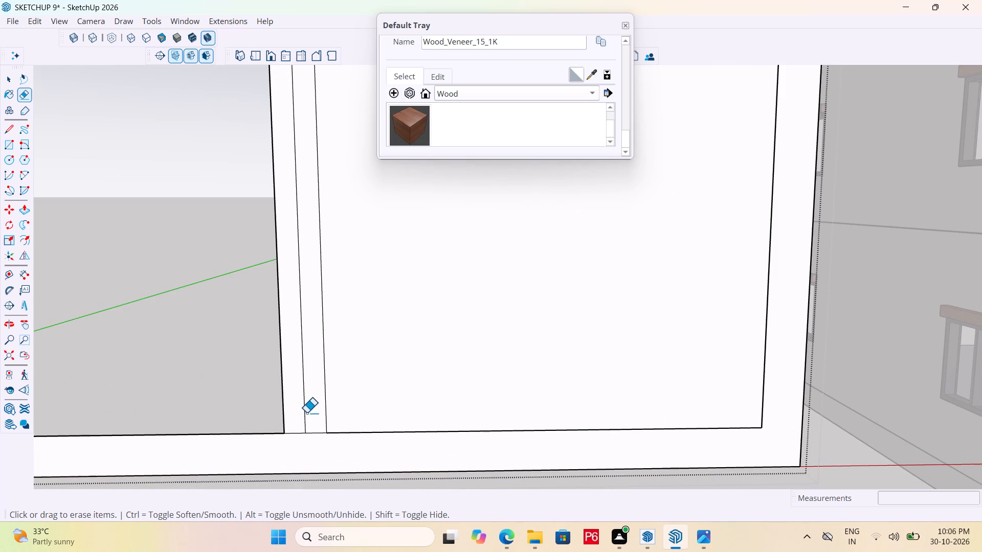
# Erase the centre line inside the narrowed strip and its short piece crossing the top frame rail.
pyautogui.click(304, 408)
pyautogui.scroll(-13, 325, 465)
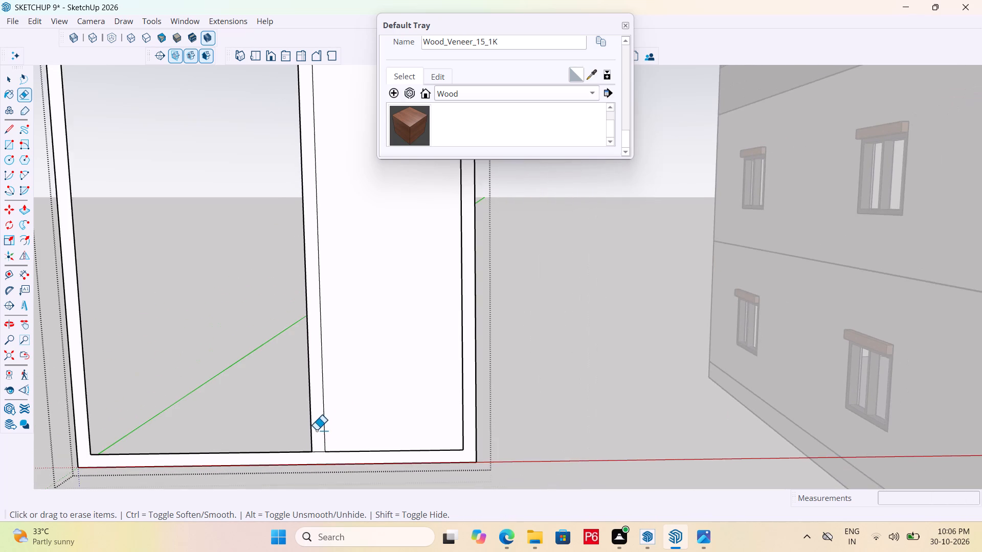
pyautogui.scroll(-6, 322, 427)
pyautogui.scroll(15, 297, 169)
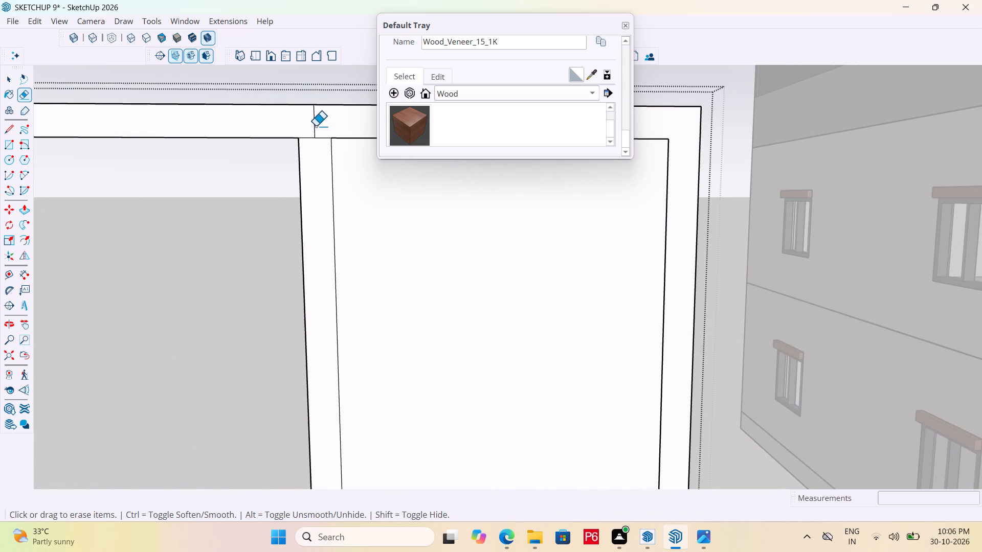
pyautogui.click(316, 125)
# Save the model.
pyautogui.scroll(-6, 256, 208)
pyautogui.scroll(-6, 284, 150)
pyautogui.scroll(-6, 298, 190)
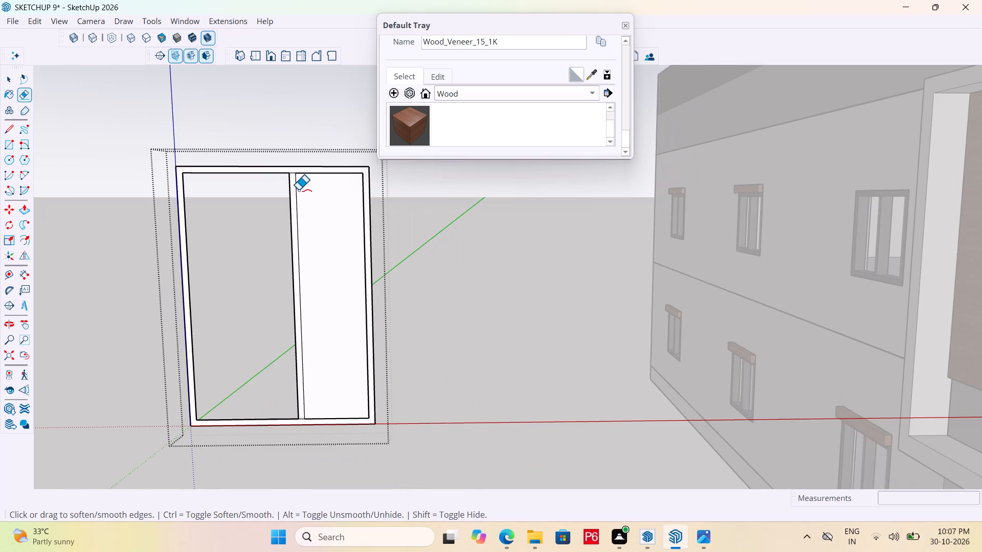
pyautogui.hotkey('ctrl', 's')
pyautogui.hotkey('ctrl', 's')
pyautogui.hotkey('ctrl', 's')
pyautogui.hotkey('ctrl', 's')
pyautogui.hotkey('ctrl', 's')
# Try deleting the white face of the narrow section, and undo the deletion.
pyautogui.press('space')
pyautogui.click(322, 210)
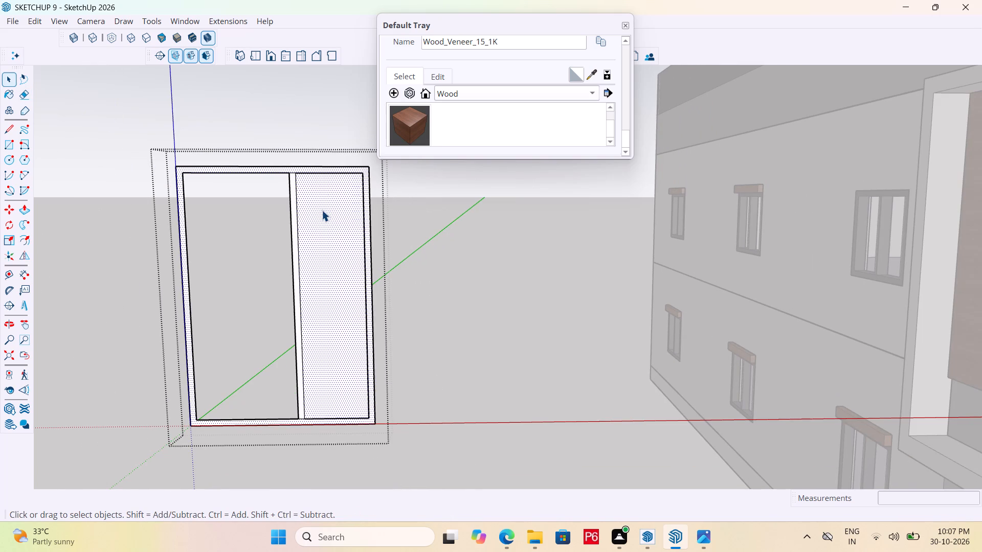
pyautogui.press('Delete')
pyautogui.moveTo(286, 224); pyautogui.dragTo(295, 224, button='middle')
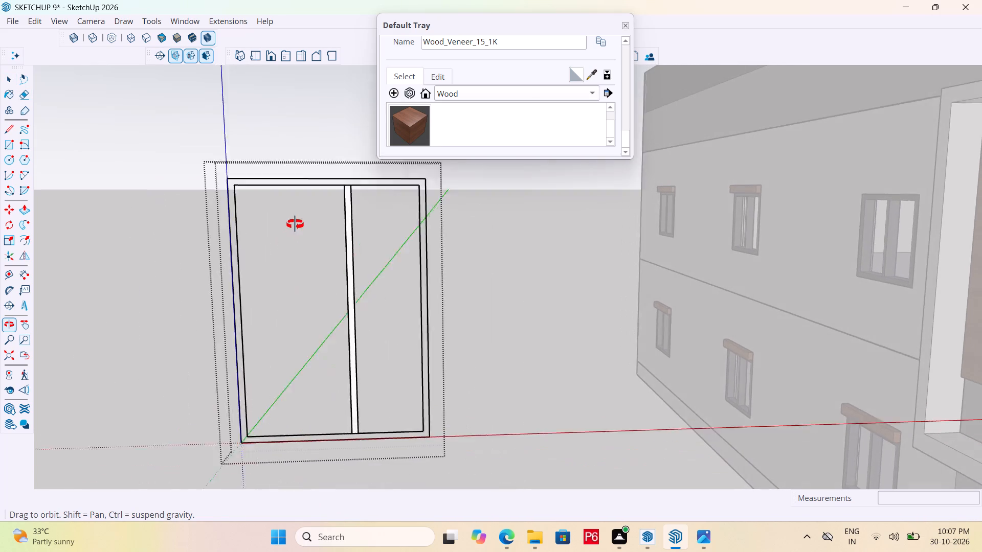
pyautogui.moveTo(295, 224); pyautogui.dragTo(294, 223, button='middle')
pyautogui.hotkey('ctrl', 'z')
# Draw corner-to-corner rectangles over the wide opening and the narrow section inside the frame, one on each side of the middle strip.
pyautogui.scroll(12, 364, 448)
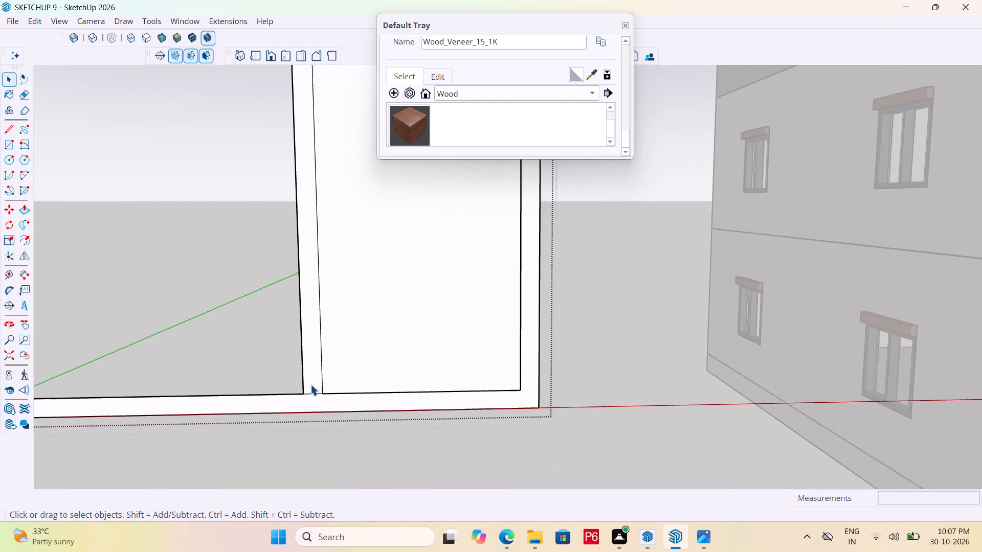
pyautogui.scroll(6, 319, 403)
pyautogui.scroll(-19, 304, 434)
pyautogui.press('r')
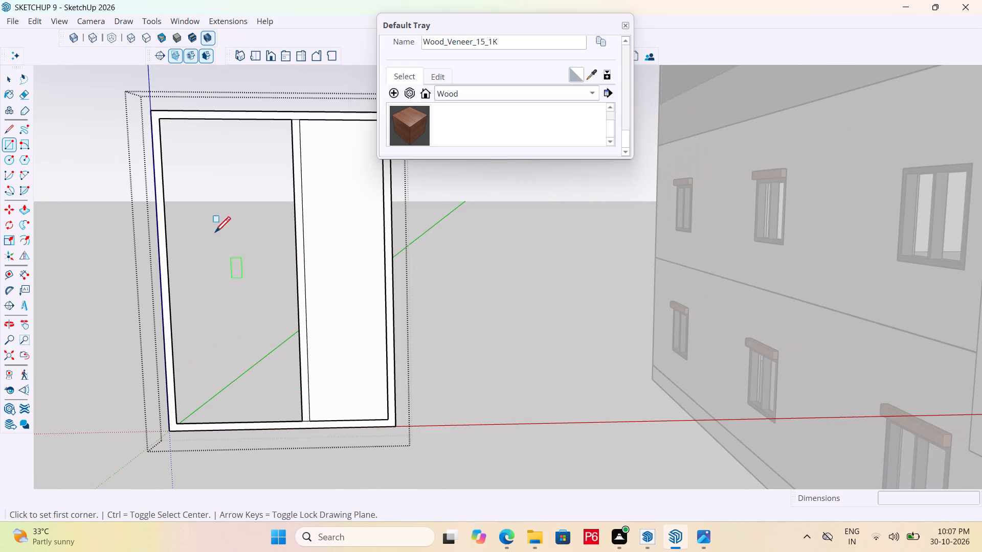
pyautogui.click(162, 122)
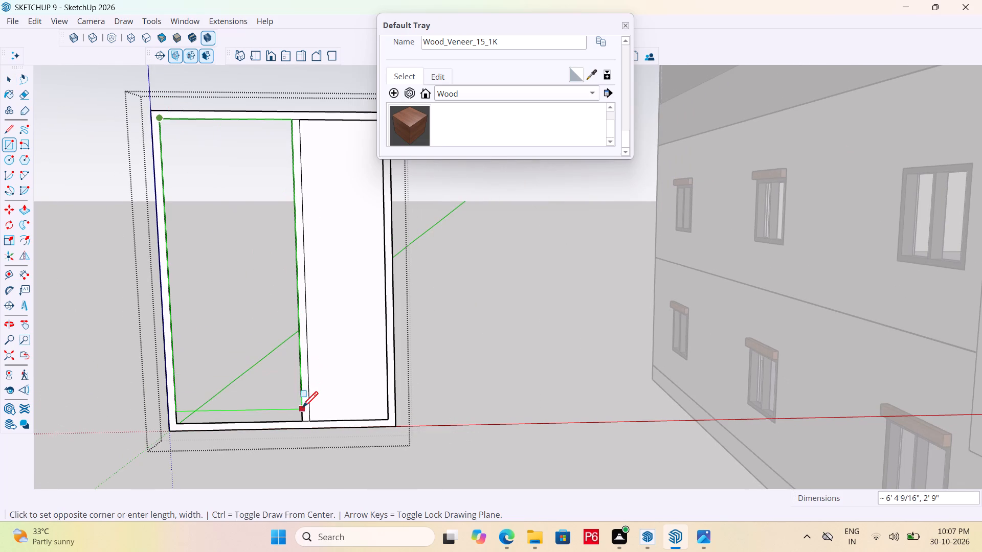
pyautogui.click(303, 420)
pyautogui.press('space')
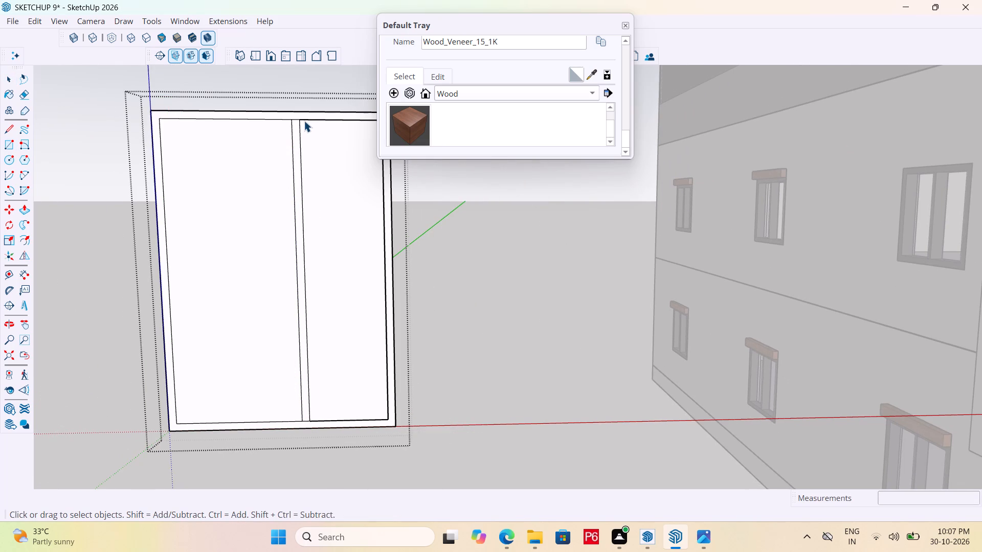
pyautogui.press('space')
pyautogui.press('r')
pyautogui.click(300, 123)
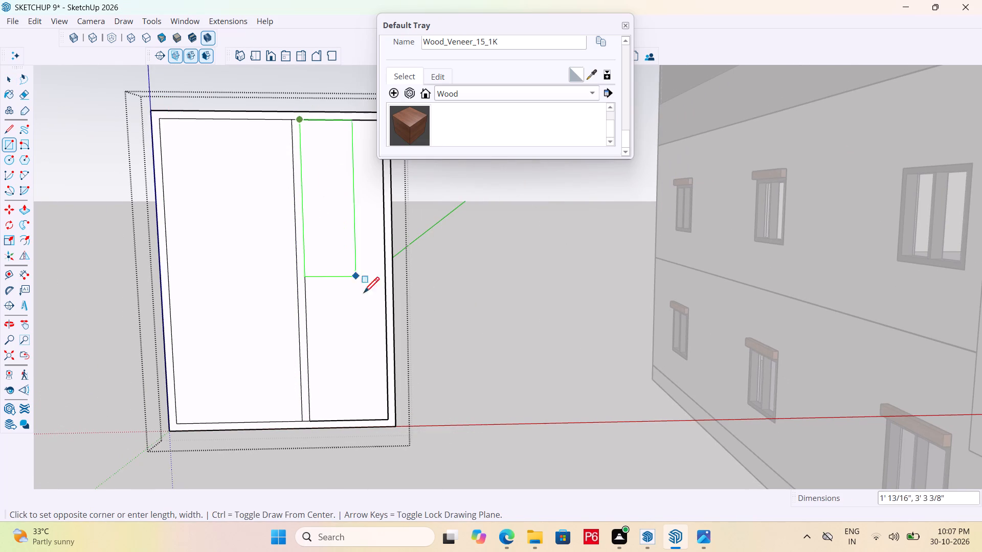
pyautogui.click(387, 416)
# Erase the short edges at the bottom and top of the middle strip to merge it with the frame rails.
pyautogui.moveTo(274, 403); pyautogui.dragTo(332, 403, button='middle')
pyautogui.scroll(12, 403, 437)
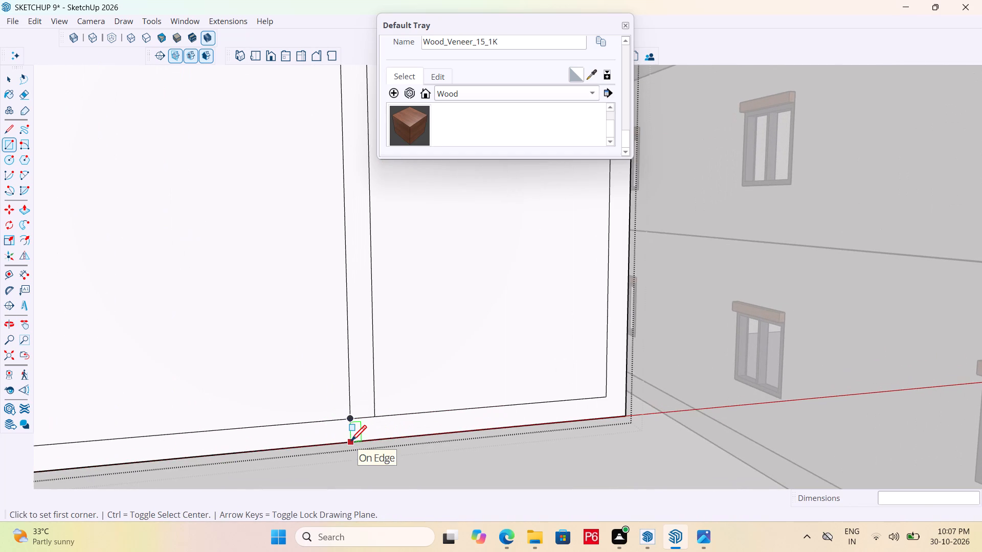
pyautogui.press('e')
pyautogui.click(361, 417)
pyautogui.scroll(-13, 324, 437)
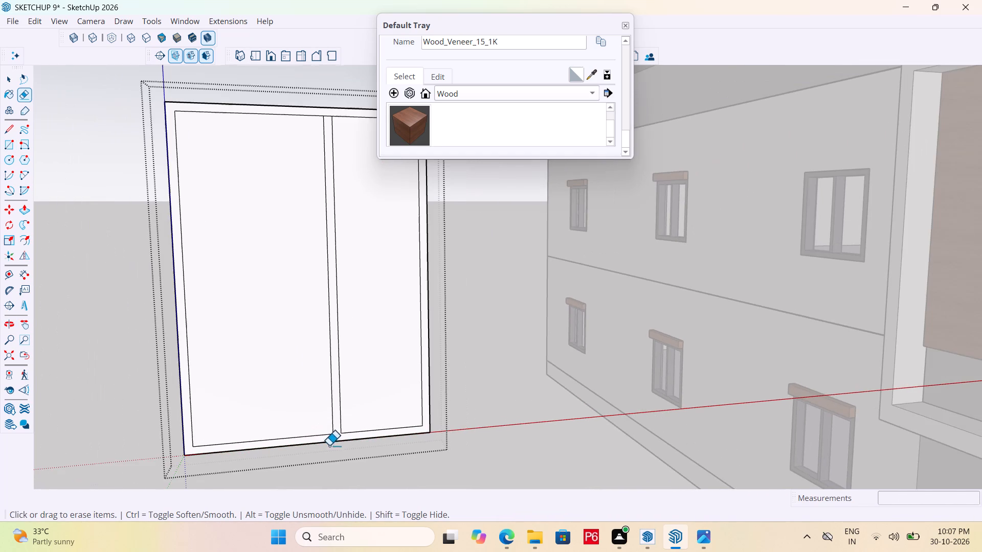
pyautogui.scroll(11, 322, 81)
pyautogui.moveTo(332, 139); pyautogui.dragTo(332, 132)
pyautogui.click(332, 131)
pyautogui.scroll(-2, 311, 98)
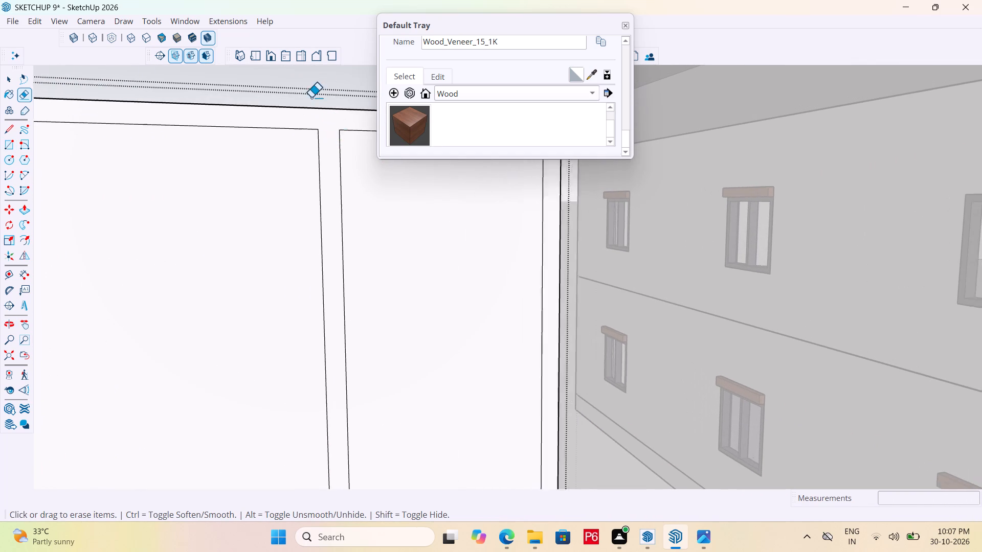
pyautogui.scroll(-10, 311, 98)
# Save the model.
pyautogui.hotkey('ctrl', 's')
pyautogui.hotkey('ctrl', 's')
pyautogui.hotkey('ctrl', 's')
pyautogui.hotkey('ctrl', 's')
pyautogui.hotkey('ctrl', 's')
pyautogui.hotkey('ctrl', 's')
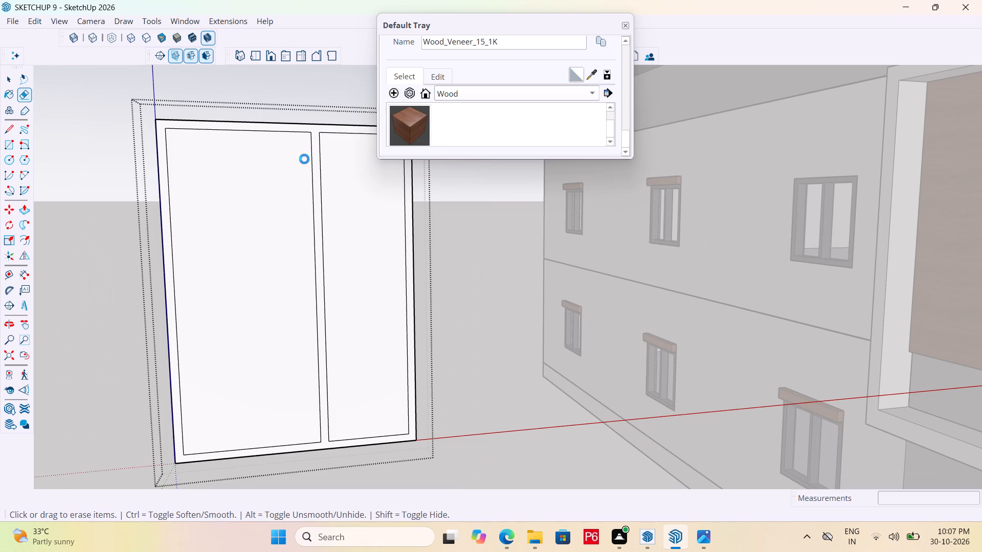
pyautogui.hotkey('ctrl', 's')
pyautogui.hotkey('ctrl', 's')
pyautogui.hotkey('ctrl', 's')
pyautogui.hotkey('ctrl', 's')
# Paint the frame and middle strip with Wood_Veneer_15_1K on both the front and the back.
pyautogui.scroll(-5, 322, 194)
pyautogui.moveTo(336, 209); pyautogui.dragTo(350, 221, button='middle')
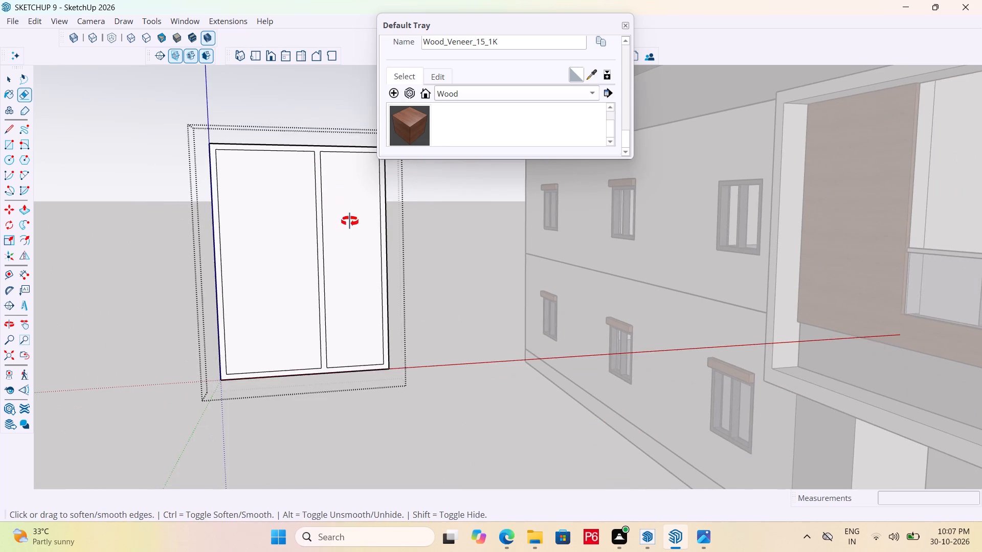
pyautogui.moveTo(350, 221); pyautogui.dragTo(386, 247, button='middle')
pyautogui.click(415, 129)
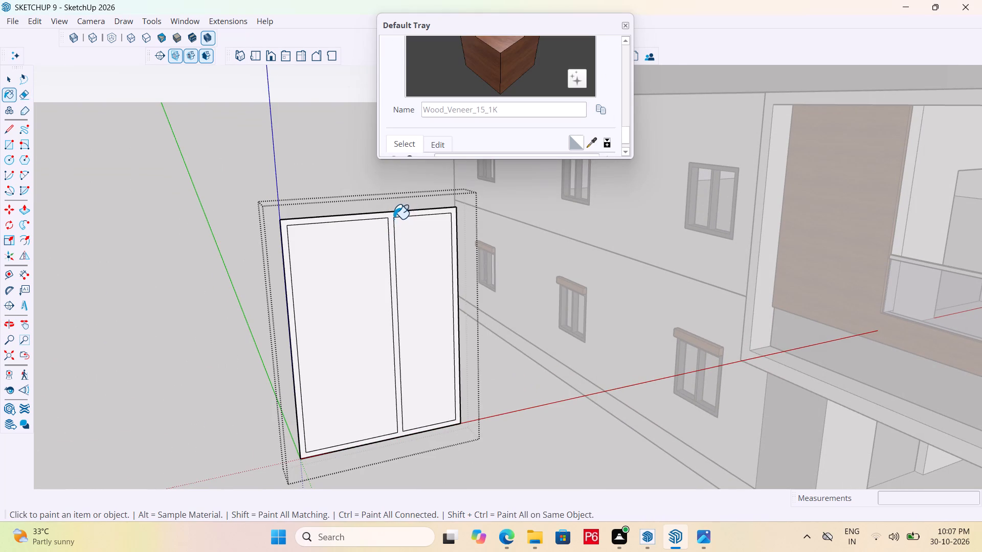
pyautogui.click(392, 218)
pyautogui.scroll(5, 396, 252)
pyautogui.moveTo(279, 276); pyautogui.dragTo(421, 299, button='middle')
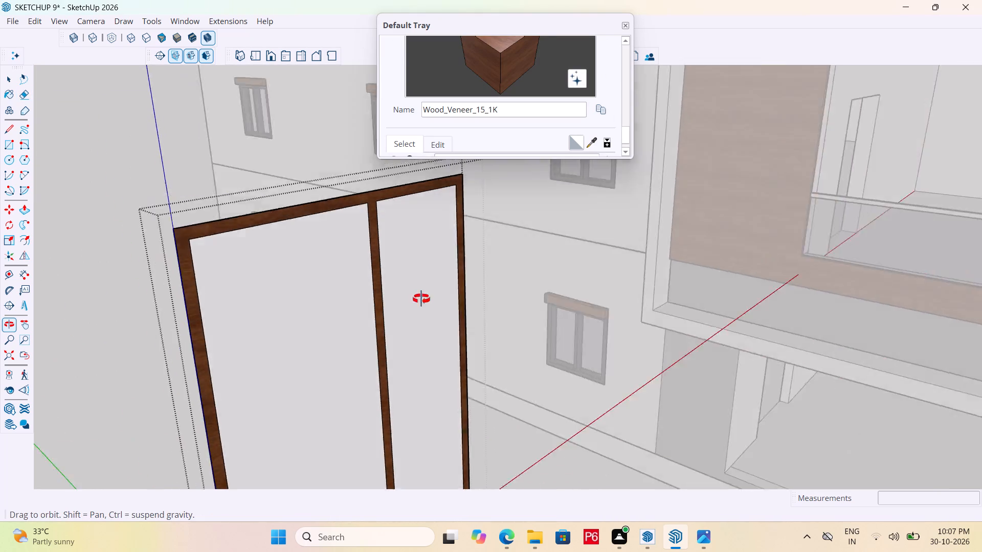
pyautogui.moveTo(421, 299); pyautogui.dragTo(755, 265, button='middle')
pyautogui.click(669, 234)
# Push/Pull the wood frame and middle strip out by 6".
pyautogui.scroll(-2, 600, 223)
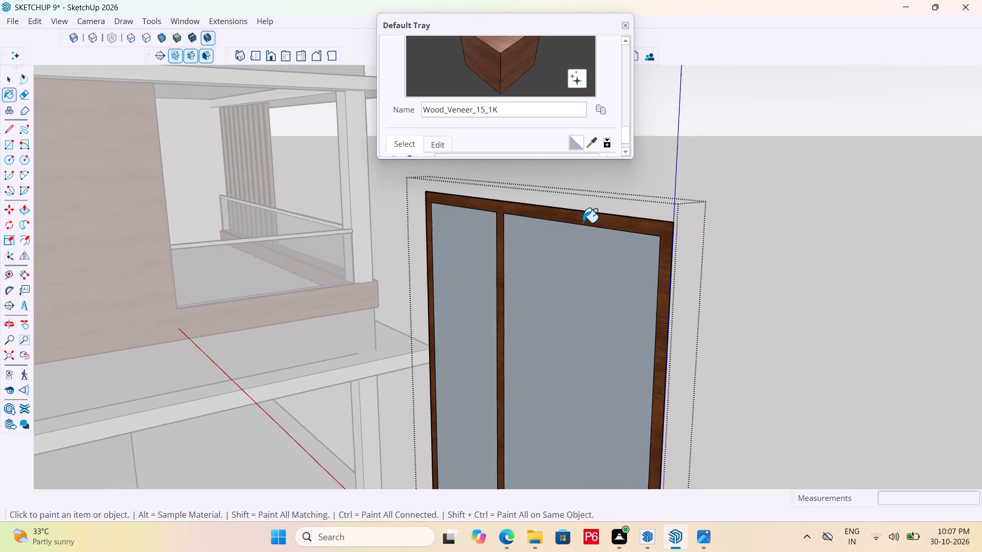
pyautogui.scroll(-11, 583, 222)
pyautogui.moveTo(615, 266); pyautogui.dragTo(243, 276, button='middle')
pyautogui.scroll(1, 569, 280)
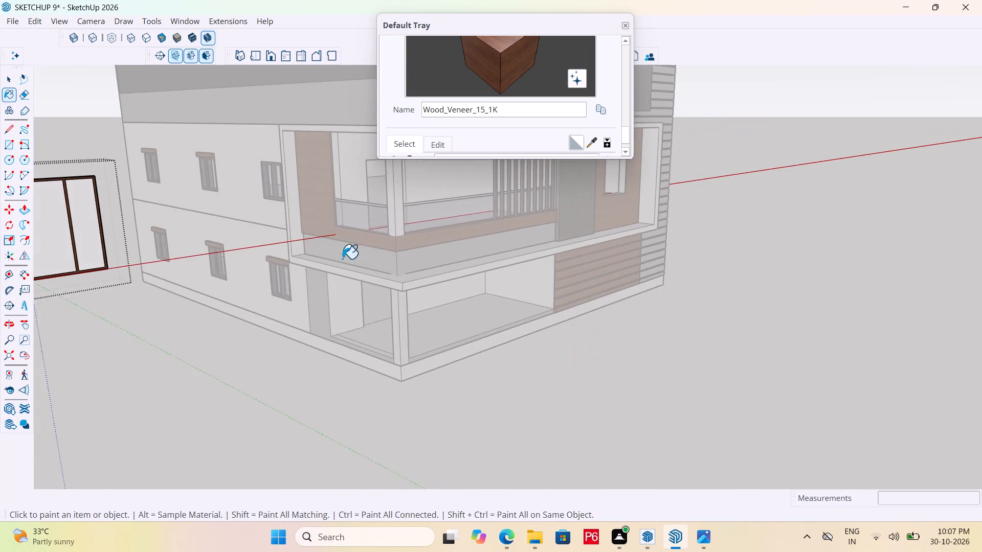
pyautogui.scroll(-6, 542, 256)
pyautogui.scroll(13, 338, 254)
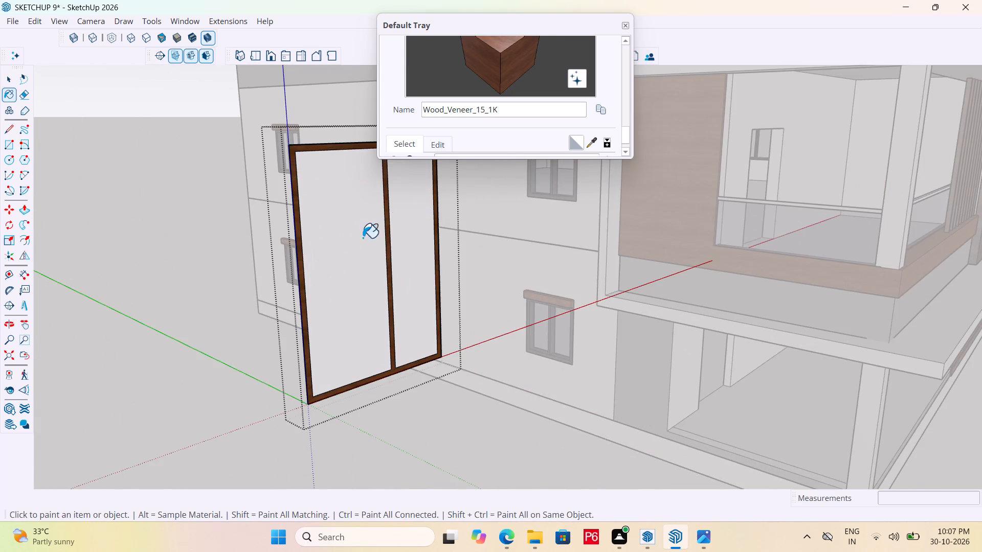
pyautogui.scroll(-6, 221, 298)
pyautogui.press('p')
pyautogui.scroll(6, 262, 308)
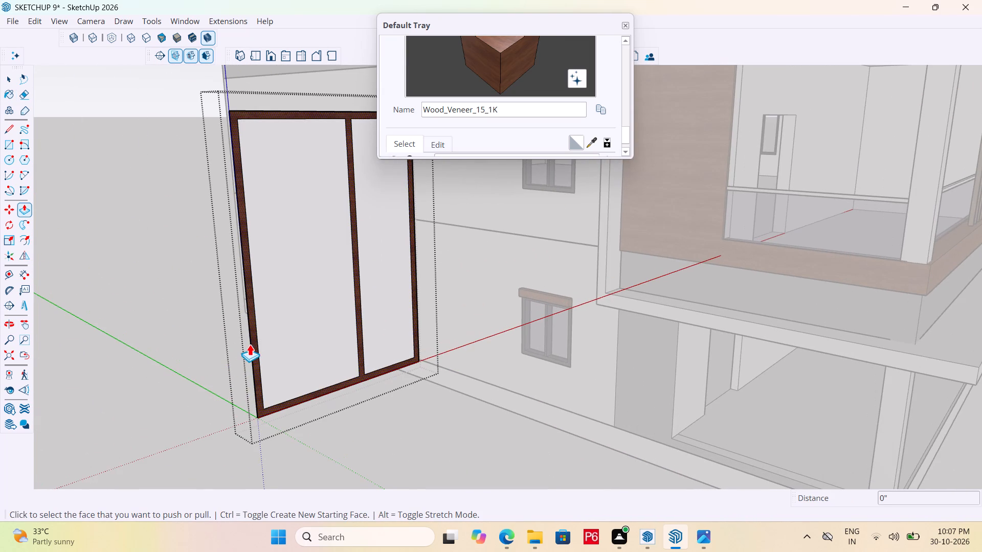
pyautogui.click(254, 343)
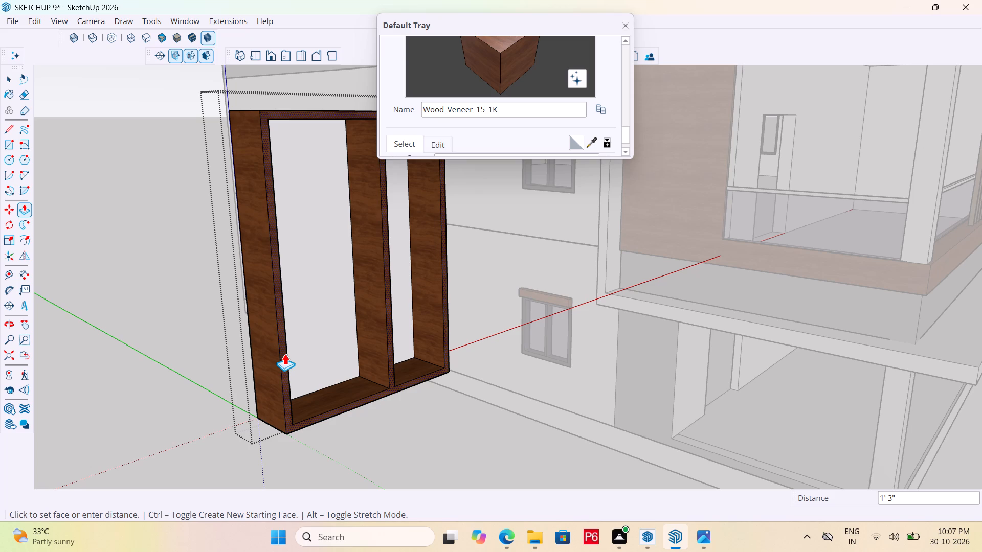
pyautogui.press('3')
pyautogui.press('BackSpace')
pyautogui.write('6"')
pyautogui.press('Return')
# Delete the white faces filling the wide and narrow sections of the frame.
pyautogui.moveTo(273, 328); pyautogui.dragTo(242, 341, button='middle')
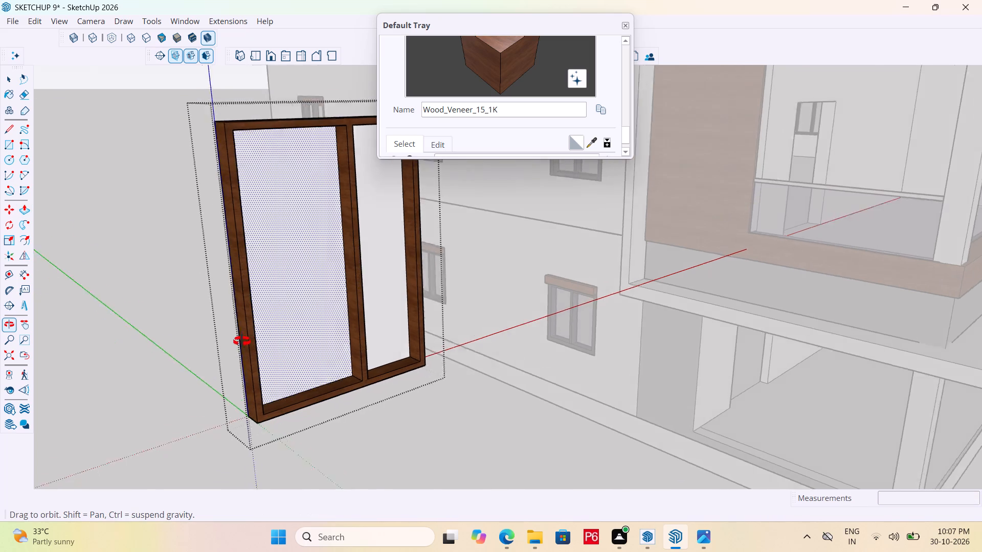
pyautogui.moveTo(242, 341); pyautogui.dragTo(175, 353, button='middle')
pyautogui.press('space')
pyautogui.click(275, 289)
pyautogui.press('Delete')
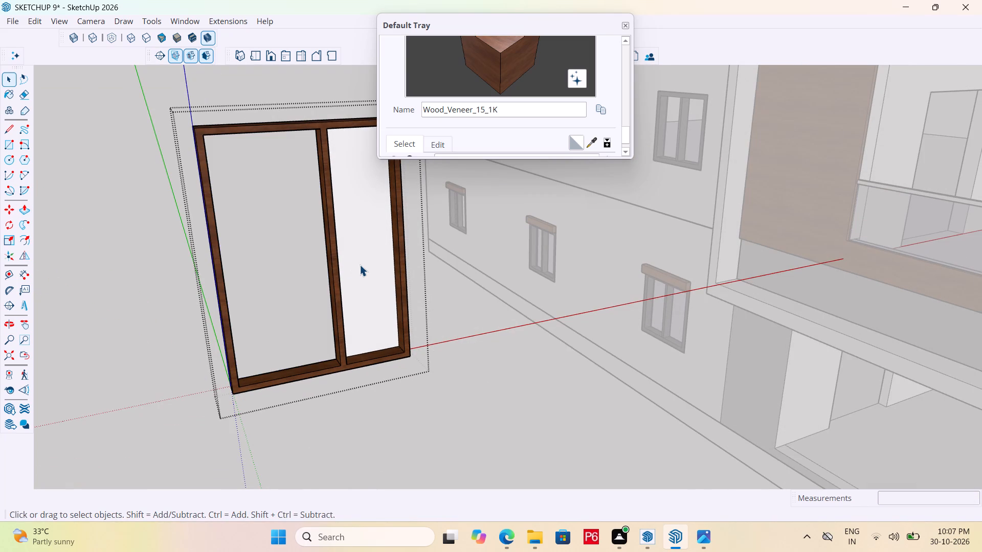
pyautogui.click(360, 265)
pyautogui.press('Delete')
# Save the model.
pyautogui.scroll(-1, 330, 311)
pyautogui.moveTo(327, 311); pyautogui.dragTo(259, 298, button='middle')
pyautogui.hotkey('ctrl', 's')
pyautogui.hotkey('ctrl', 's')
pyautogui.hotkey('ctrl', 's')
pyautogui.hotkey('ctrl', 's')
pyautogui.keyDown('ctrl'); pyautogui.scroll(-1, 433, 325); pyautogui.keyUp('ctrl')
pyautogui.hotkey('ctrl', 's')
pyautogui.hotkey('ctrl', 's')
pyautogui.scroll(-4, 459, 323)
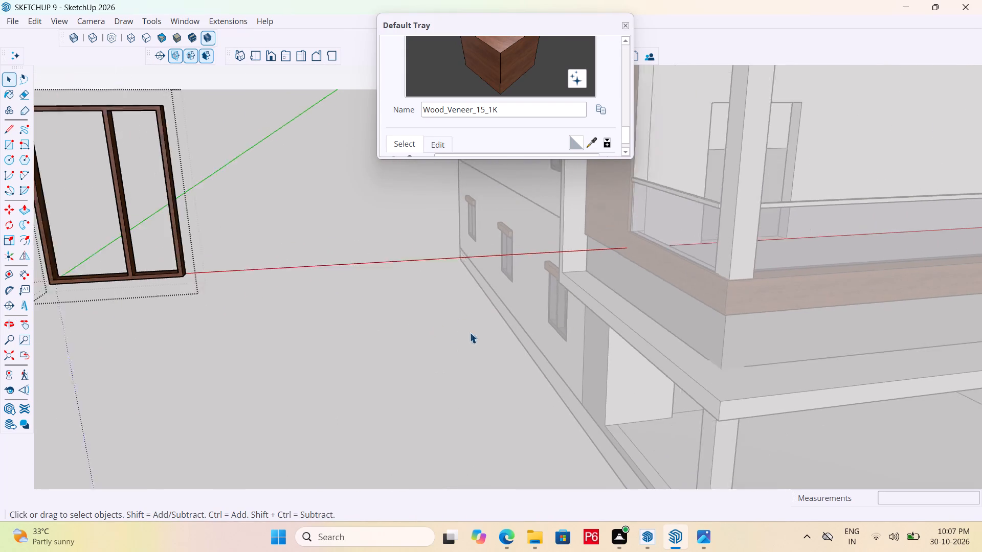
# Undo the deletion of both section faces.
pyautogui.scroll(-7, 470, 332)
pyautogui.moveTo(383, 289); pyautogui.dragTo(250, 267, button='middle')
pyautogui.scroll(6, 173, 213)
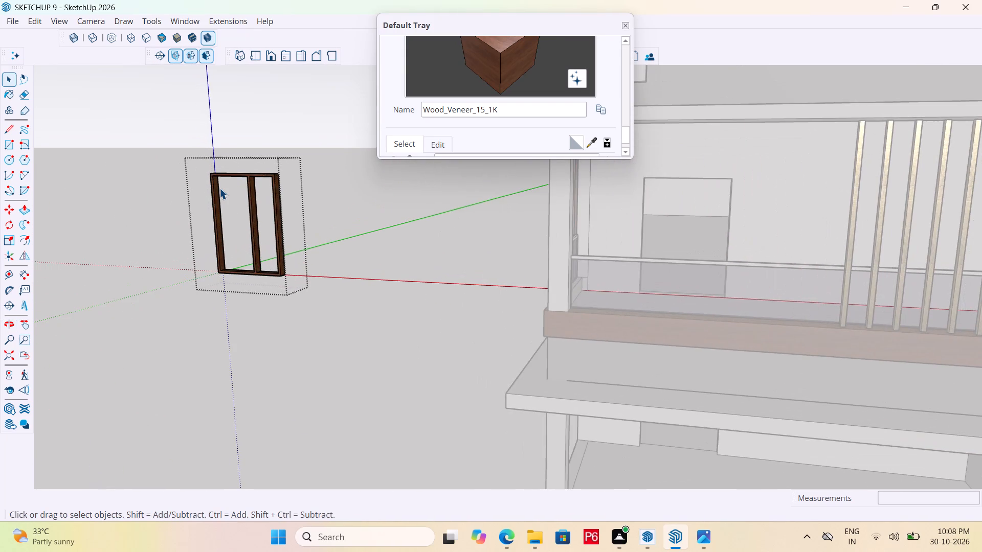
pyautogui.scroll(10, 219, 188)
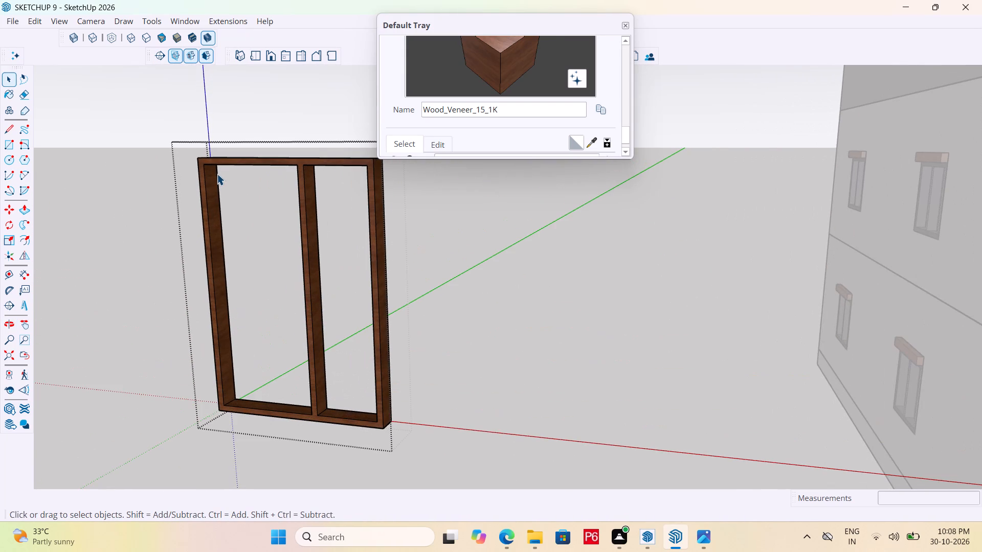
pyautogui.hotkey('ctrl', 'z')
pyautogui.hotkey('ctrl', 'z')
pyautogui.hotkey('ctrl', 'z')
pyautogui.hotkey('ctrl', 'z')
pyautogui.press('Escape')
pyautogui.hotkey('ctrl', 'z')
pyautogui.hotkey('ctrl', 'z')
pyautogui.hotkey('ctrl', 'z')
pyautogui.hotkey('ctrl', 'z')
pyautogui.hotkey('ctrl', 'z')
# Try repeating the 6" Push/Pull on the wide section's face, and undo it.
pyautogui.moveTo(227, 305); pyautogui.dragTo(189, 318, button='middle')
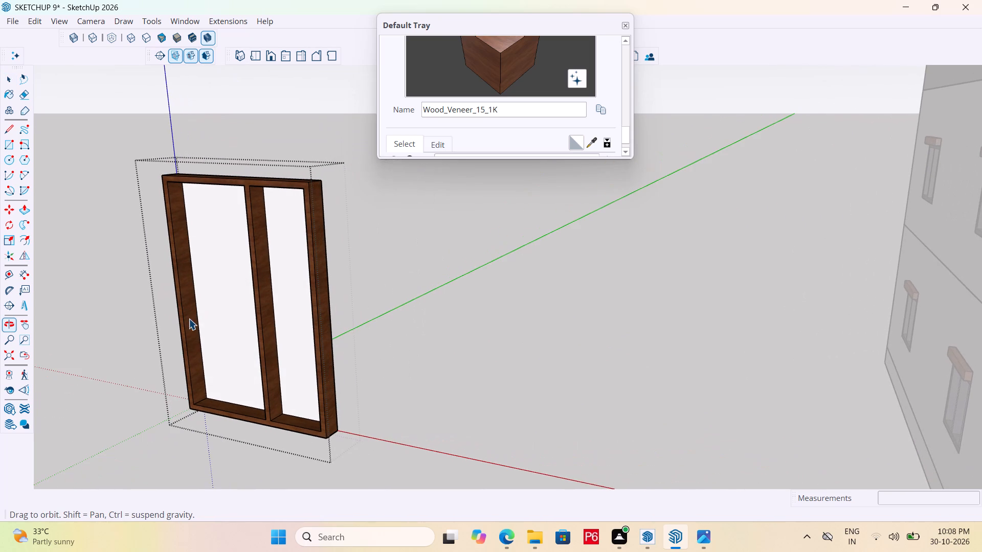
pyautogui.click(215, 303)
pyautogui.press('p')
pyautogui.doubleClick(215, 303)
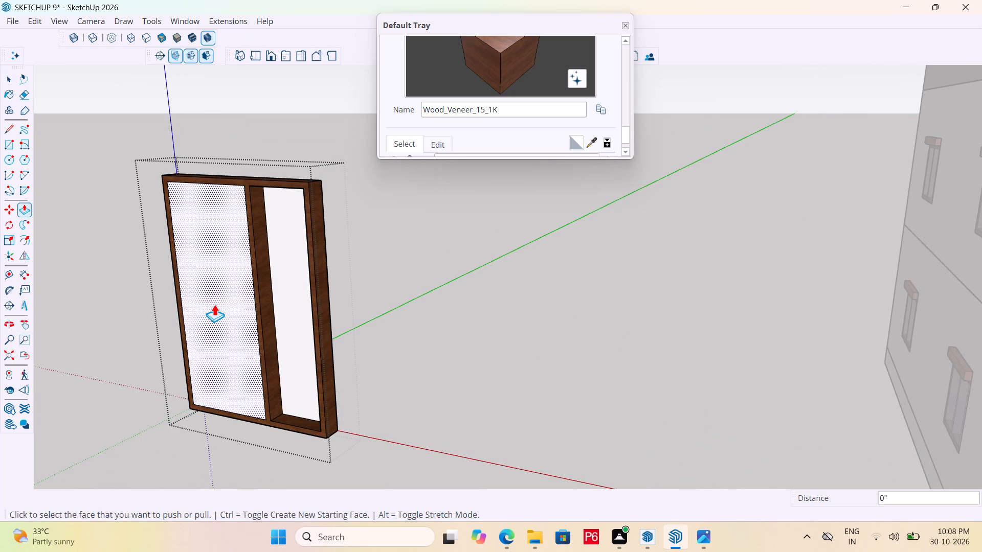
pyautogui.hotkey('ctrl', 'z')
# Push/Pull the wide section's face about 4 3/16" forward within the frame and repeat the same distance on the narrow section's face.
pyautogui.scroll(6, 215, 415)
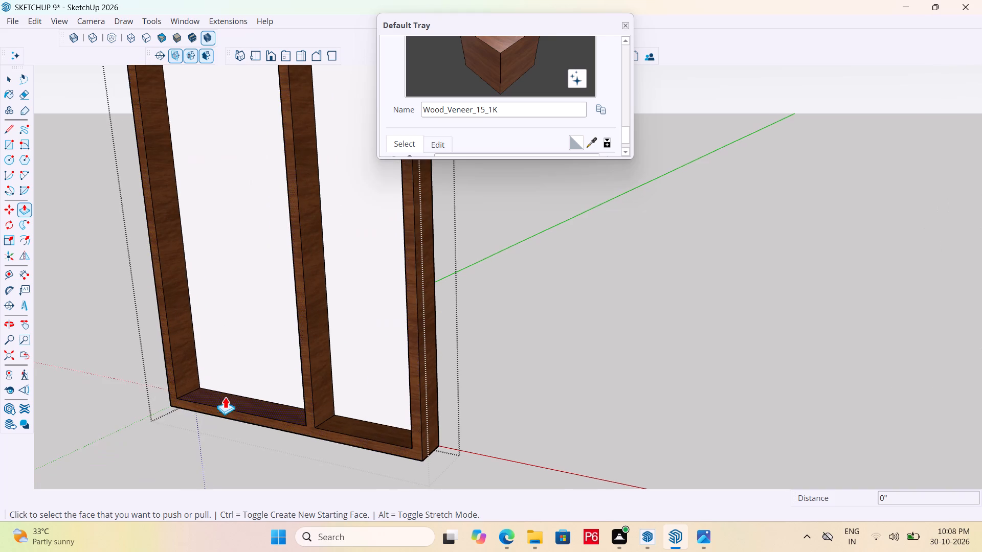
pyautogui.click(242, 367)
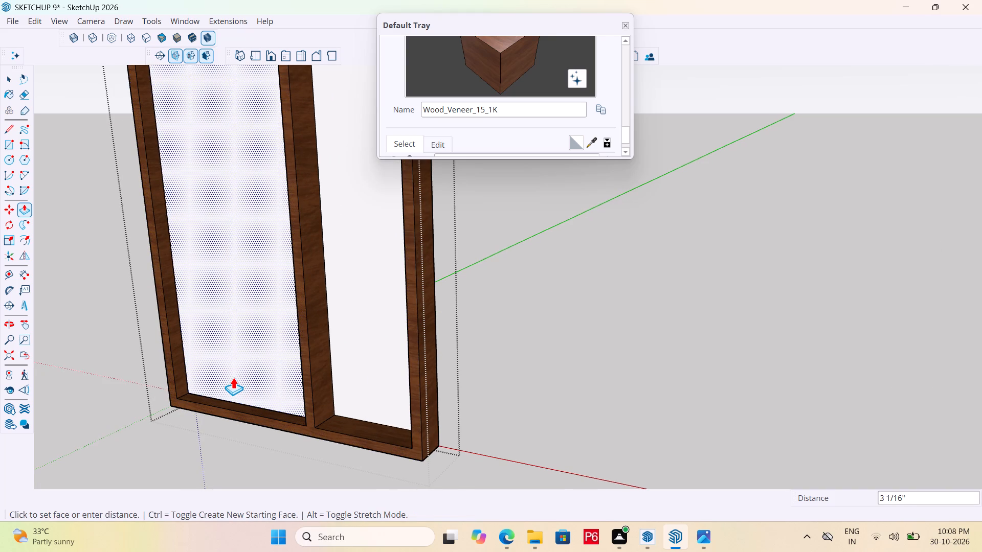
pyautogui.click(230, 380)
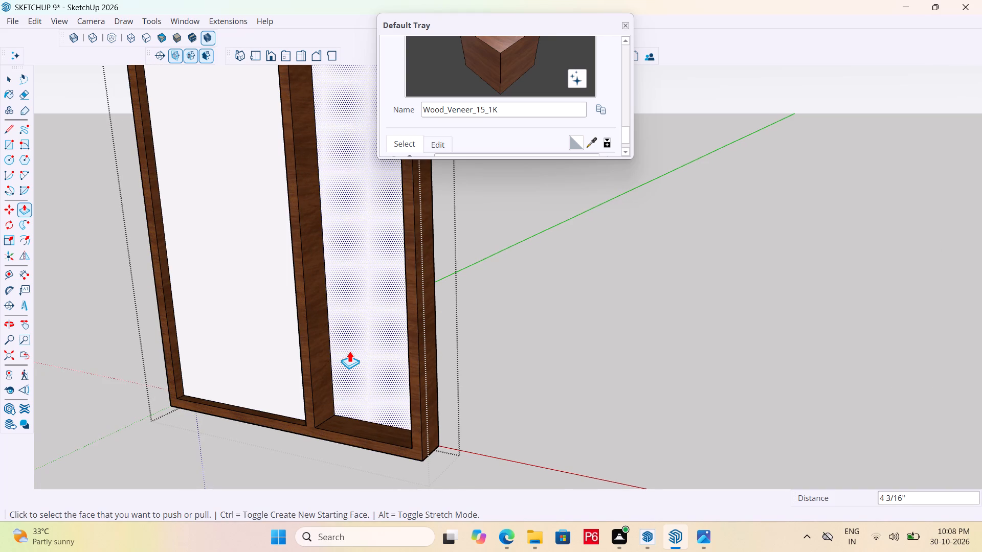
pyautogui.doubleClick(349, 351)
# Save the model.
pyautogui.hotkey('ctrl', 's')
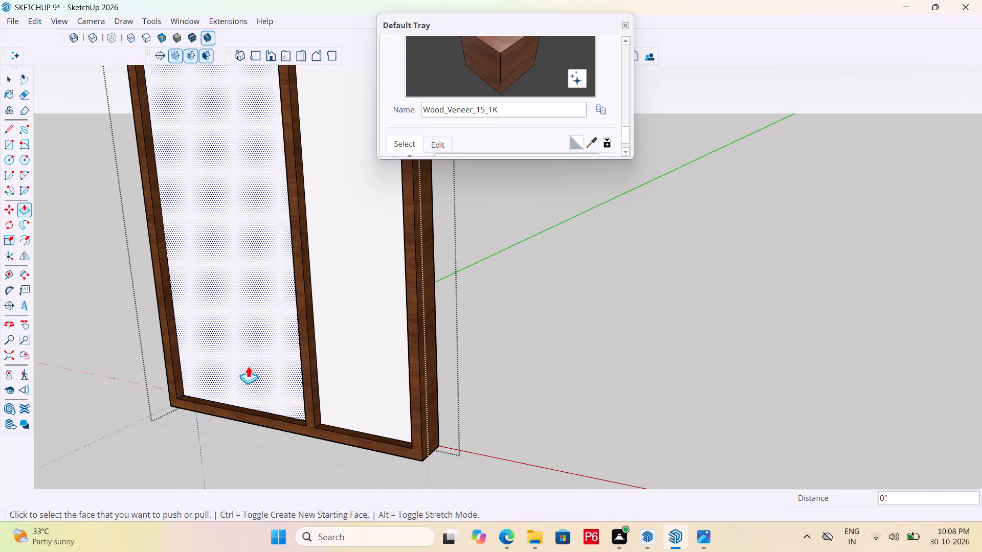
pyautogui.hotkey('ctrl', 's')
pyautogui.hotkey('ctrl', 's')
pyautogui.hotkey('ctrl', 's')
pyautogui.hotkey('ctrl', 's')
pyautogui.hotkey('ctrl', 's')
pyautogui.hotkey('ctrl', 's')
pyautogui.hotkey('ctrl', 's')
pyautogui.scroll(-5, 213, 335)
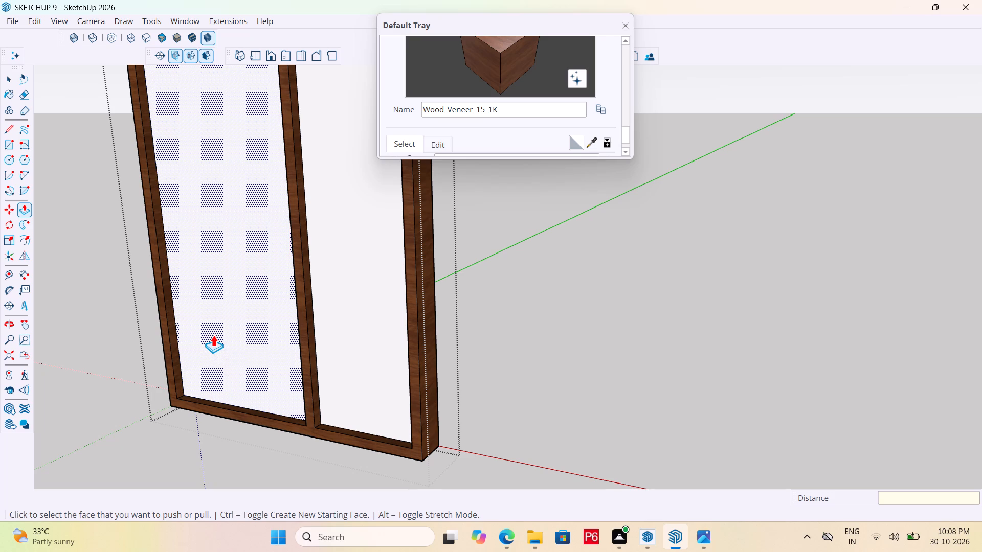
# Paint the narrow and wide panel faces on the door's reverse side with Wood_Veneer_15_1K.
pyautogui.scroll(-7, 213, 335)
pyautogui.moveTo(229, 340); pyautogui.dragTo(583, 347, button='middle')
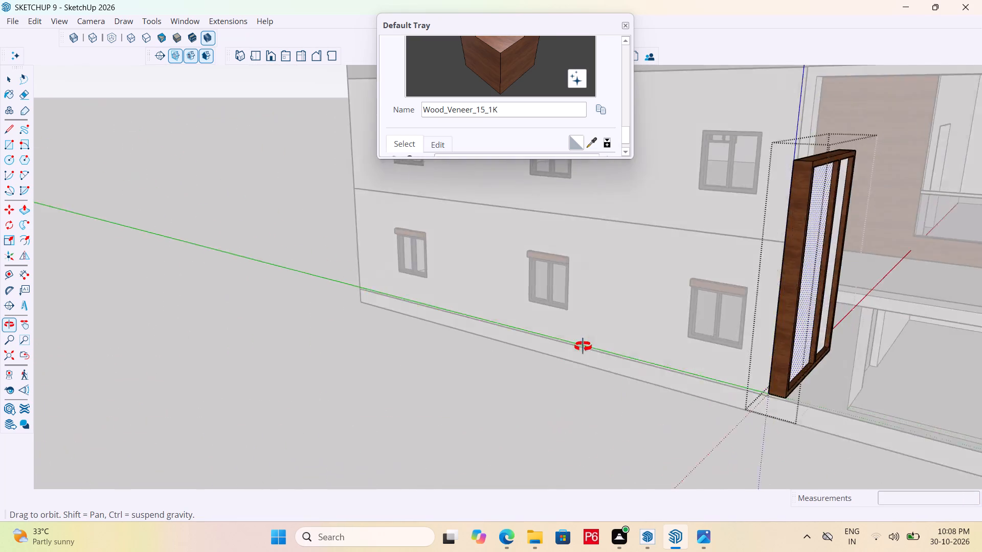
pyautogui.moveTo(583, 347); pyautogui.dragTo(862, 346, button='middle')
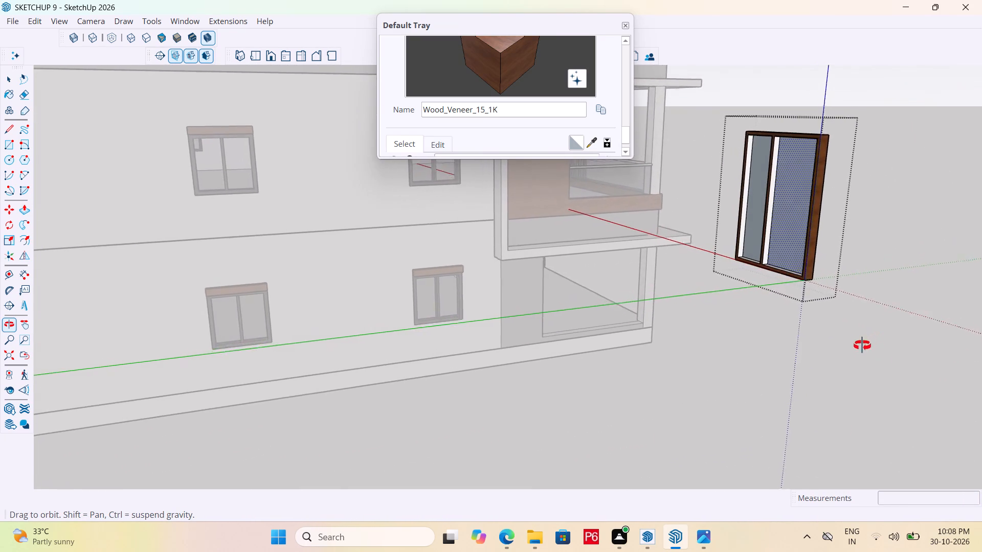
pyautogui.moveTo(862, 346); pyautogui.dragTo(870, 341, button='middle')
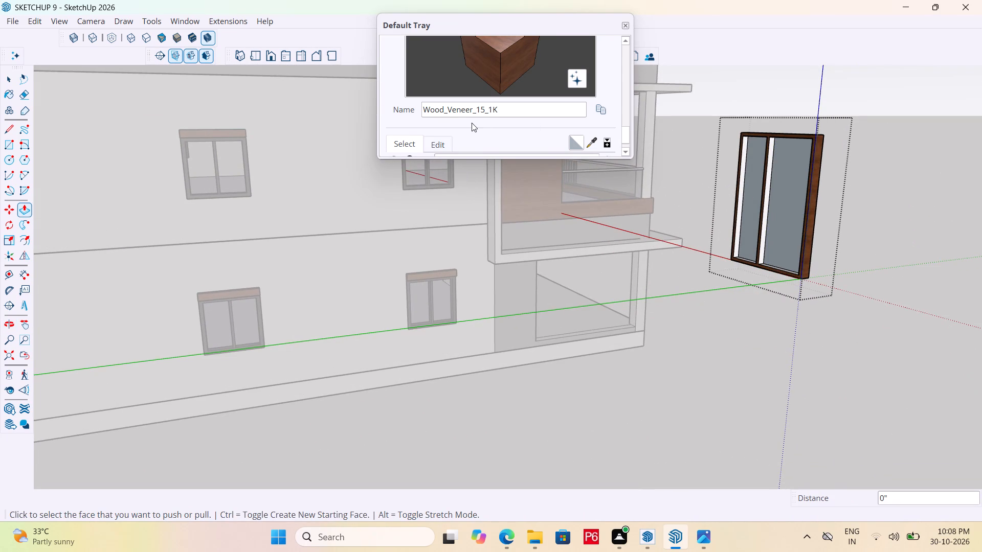
pyautogui.scroll(-2, 479, 124)
pyautogui.click(416, 130)
pyautogui.moveTo(751, 170); pyautogui.dragTo(762, 166)
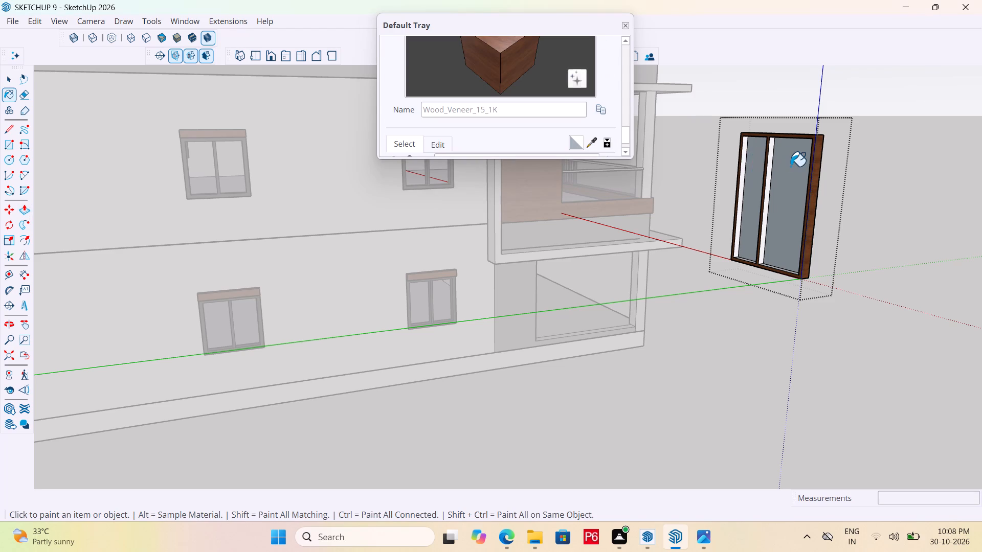
pyautogui.click(790, 166)
# Paint the unpainted side reveal and bottom reveal of both panel recesses on the reverse side with Wood_Veneer_15_1K.
pyautogui.scroll(11, 785, 170)
pyautogui.click(716, 162)
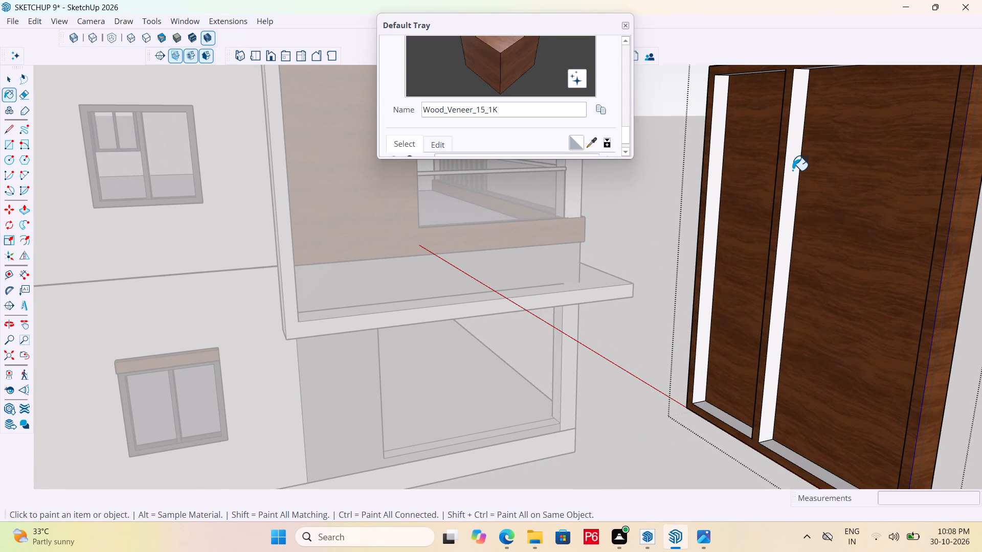
pyautogui.click(792, 170)
pyautogui.scroll(-6, 703, 131)
pyautogui.scroll(11, 768, 373)
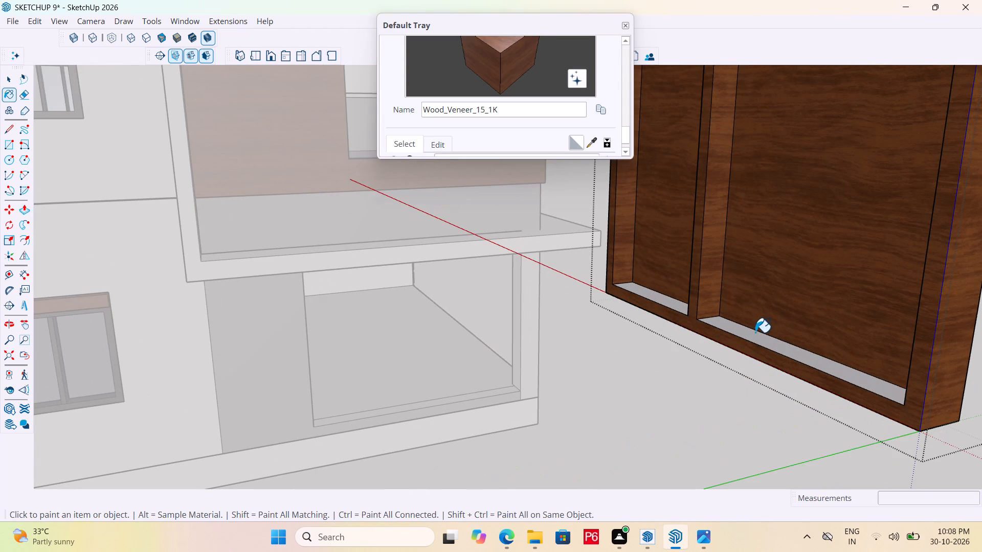
pyautogui.click(754, 333)
pyautogui.click(661, 295)
pyautogui.scroll(-14, 655, 316)
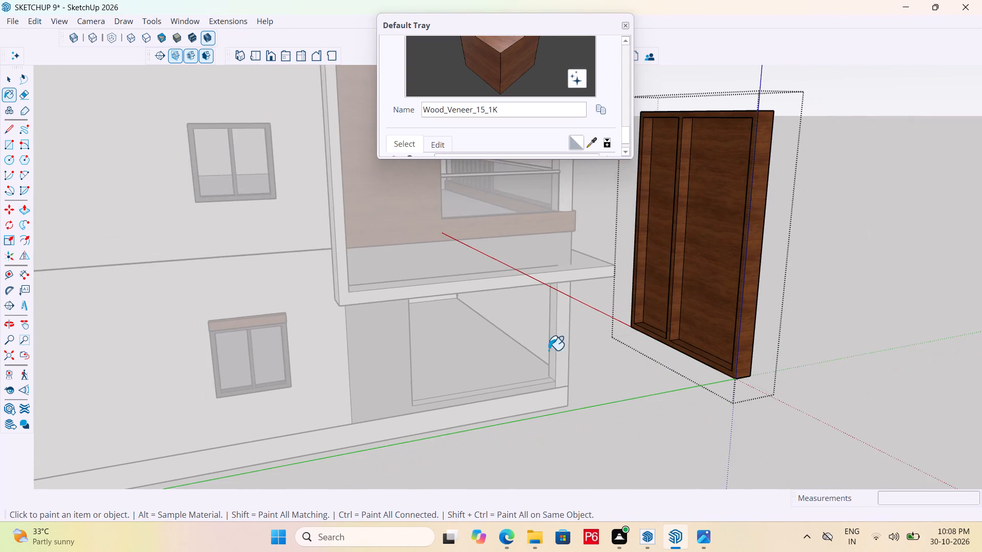
# Paint the wide recess's remaining side reveal and the top reveals of both recesses with Wood_Veneer_15_1K.
pyautogui.moveTo(526, 345); pyautogui.dragTo(666, 382, button='middle')
pyautogui.scroll(-12, 300, 282)
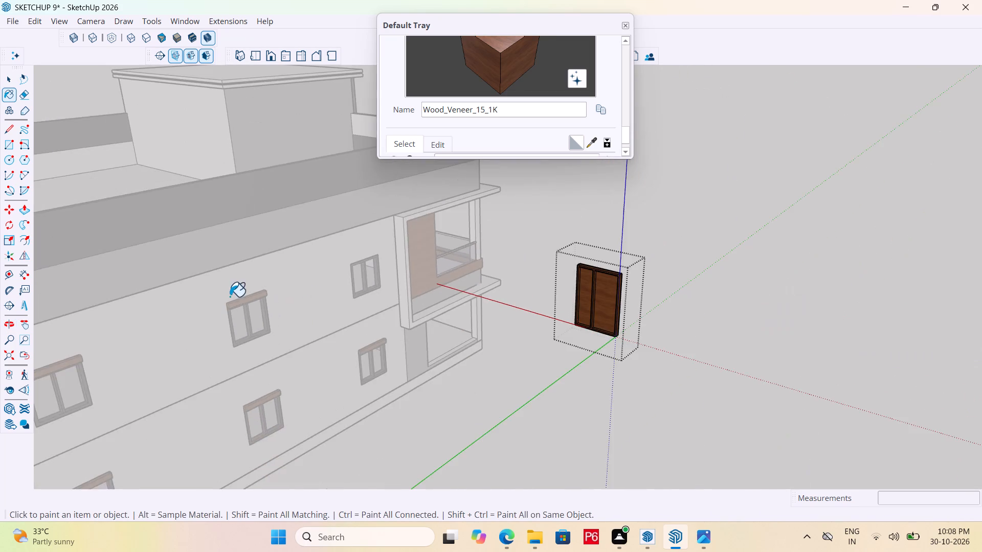
pyautogui.moveTo(561, 313); pyautogui.dragTo(719, 299, button='middle')
pyautogui.scroll(20, 719, 296)
pyautogui.scroll(9, 719, 296)
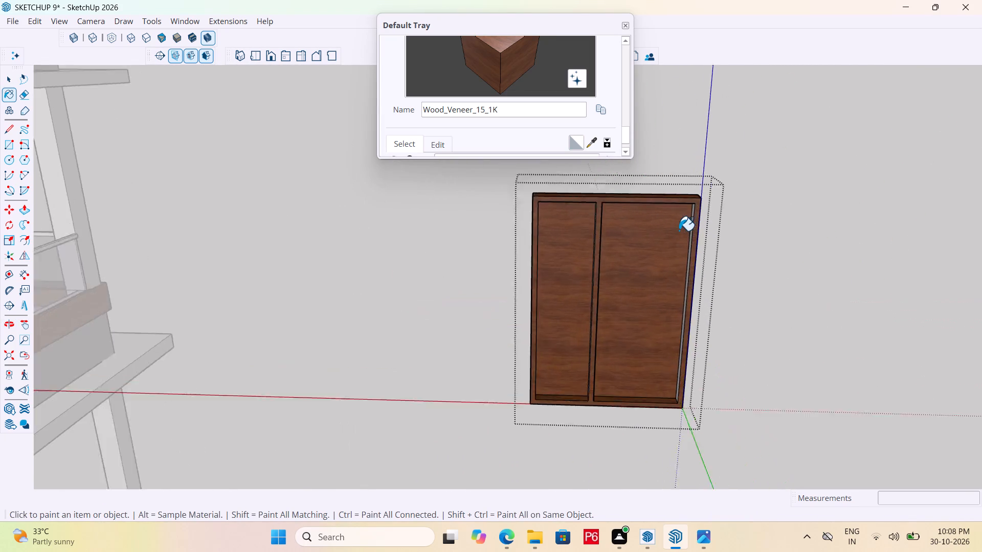
pyautogui.scroll(14, 679, 231)
pyautogui.click(715, 198)
pyautogui.scroll(-6, 732, 258)
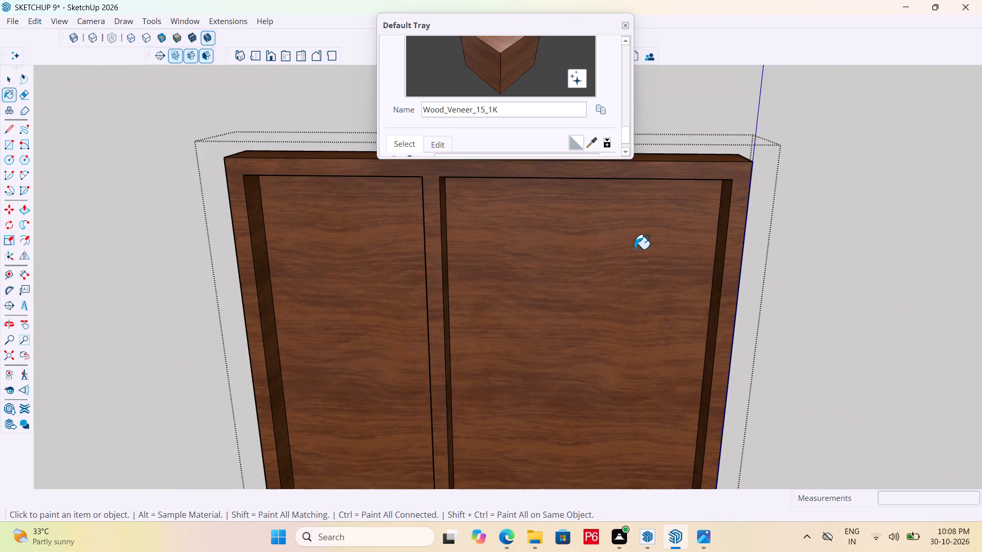
pyautogui.scroll(-1, 624, 250)
pyautogui.moveTo(615, 232); pyautogui.dragTo(609, 89, button='middle')
pyautogui.click(605, 199)
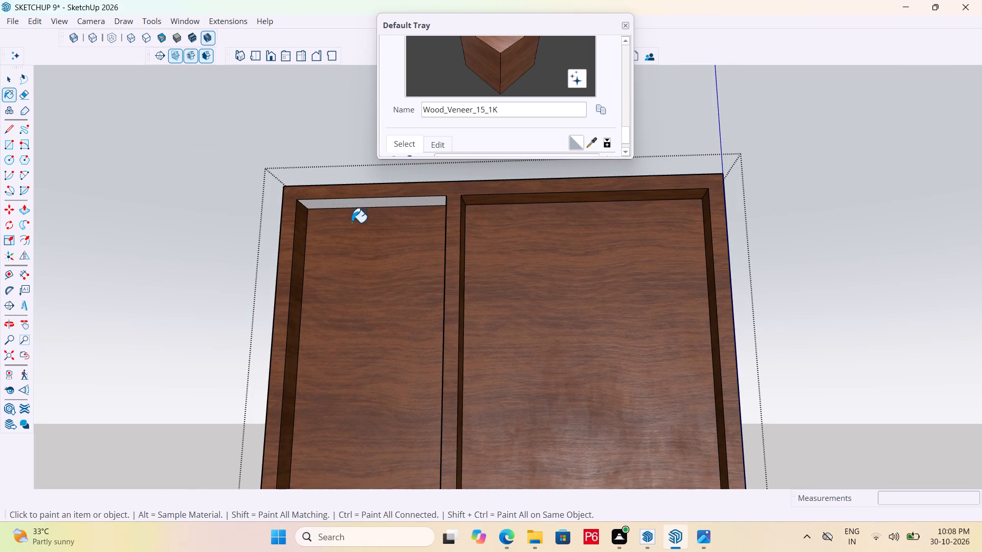
pyautogui.click(388, 201)
# Paint the wide and narrow panel faces on the door's opposite side with Wood_Veneer_15_1K.
pyautogui.scroll(-6, 659, 256)
pyautogui.moveTo(700, 269); pyautogui.dragTo(52, 429, button='middle')
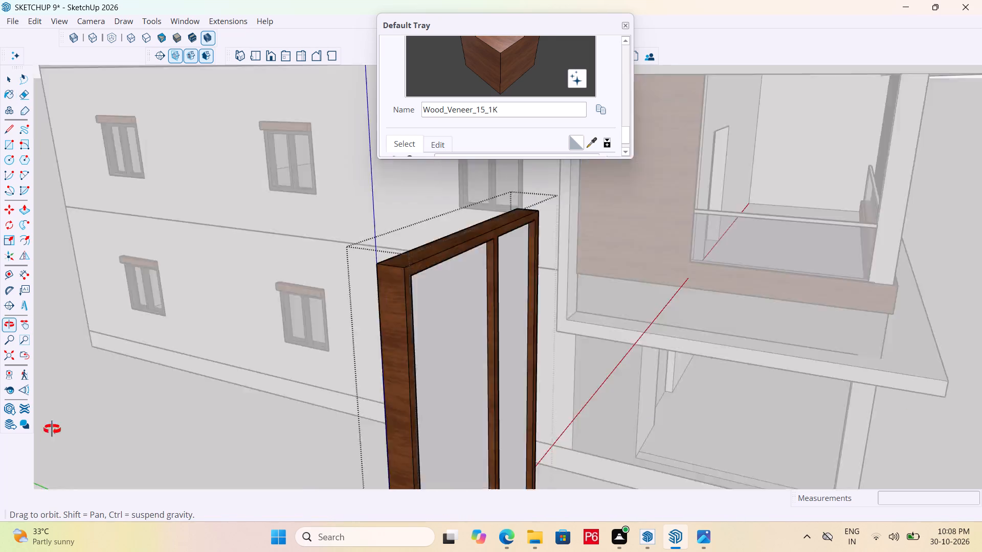
pyautogui.moveTo(52, 429); pyautogui.dragTo(0, 444, button='middle')
pyautogui.scroll(-4, 410, 310)
pyautogui.moveTo(398, 315); pyautogui.dragTo(418, 309)
pyautogui.click(481, 296)
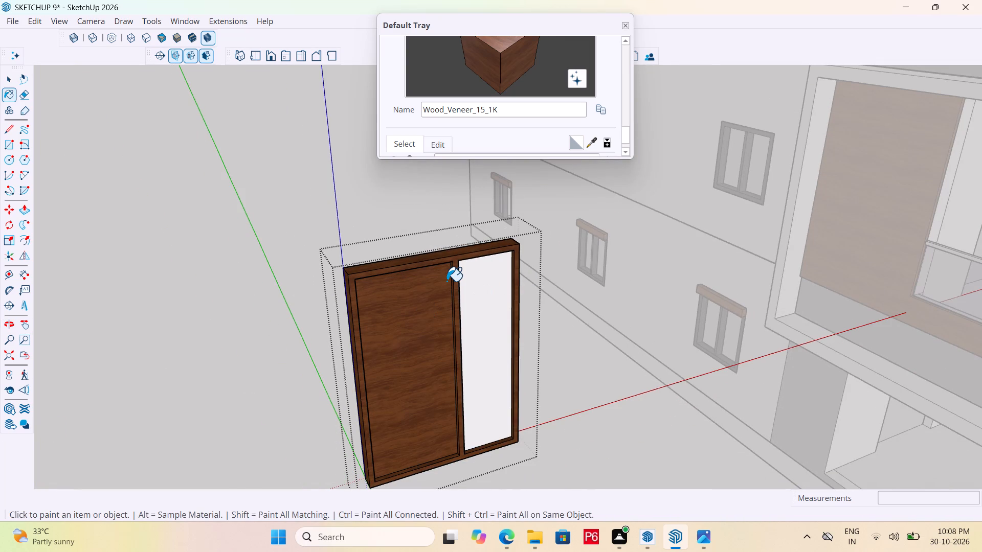
# Save the model.
pyautogui.hotkey('ctrl', 's')
pyautogui.hotkey('ctrl', 's')
pyautogui.hotkey('ctrl', 's')
pyautogui.hotkey('ctrl', 's')
pyautogui.hotkey('ctrl', 's')
pyautogui.hotkey('ctrl', 's')
pyautogui.hotkey('ctrl', 's')
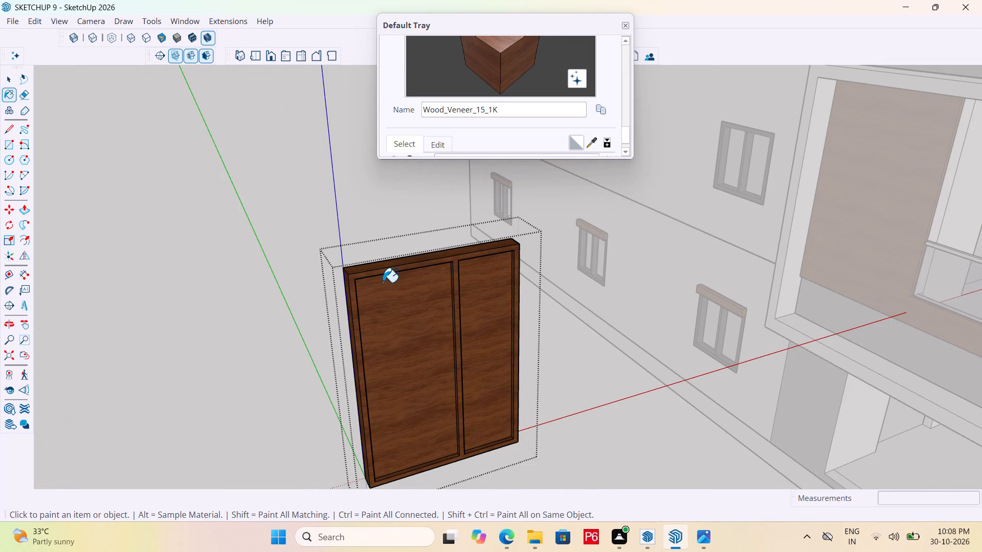
pyautogui.hotkey('ctrl', 's')
# Exit the door's group and arrange the reference image SKETCHUP 9.png beside the model, giving the model window the larger share.
pyautogui.scroll(-6, 351, 263)
pyautogui.press('space')
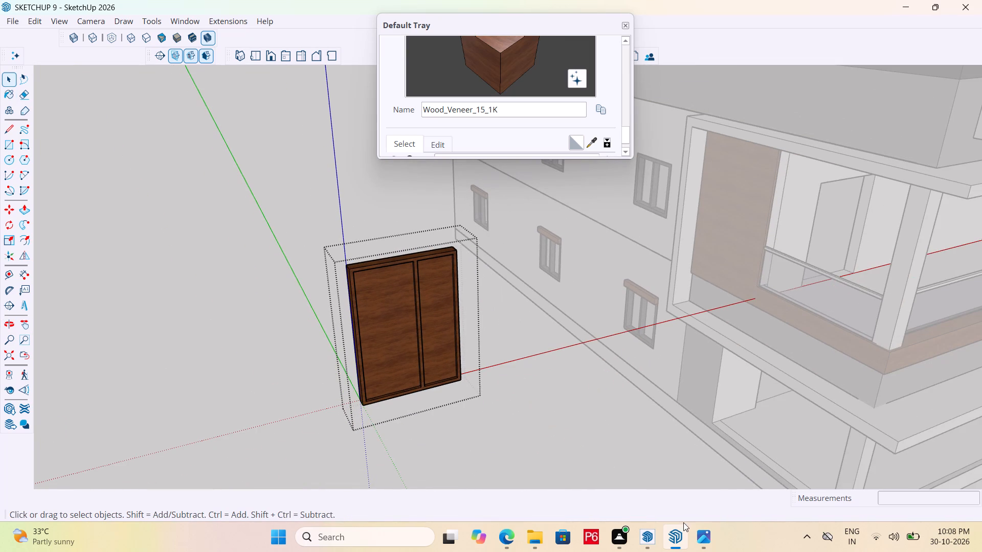
pyautogui.click(694, 547)
pyautogui.click(496, 241)
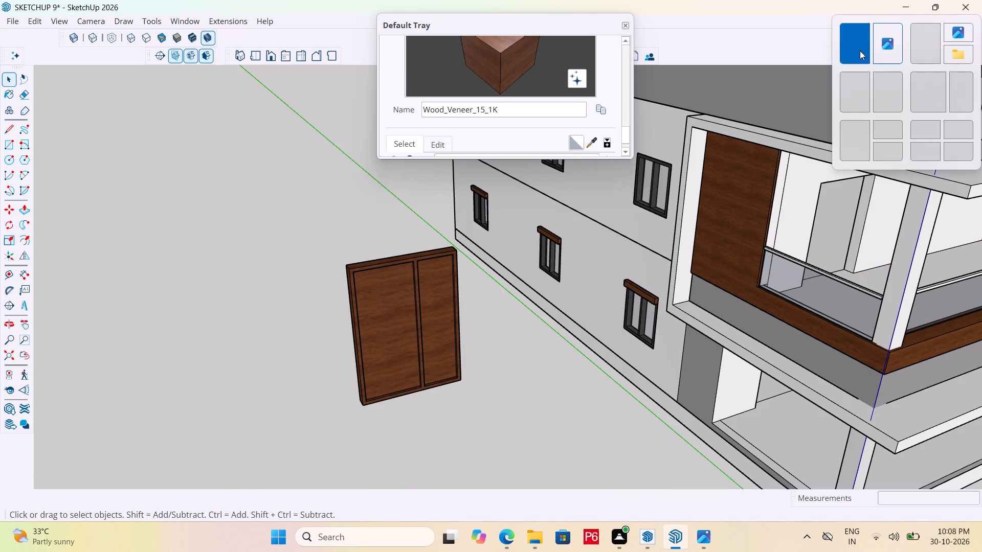
pyautogui.click(866, 47)
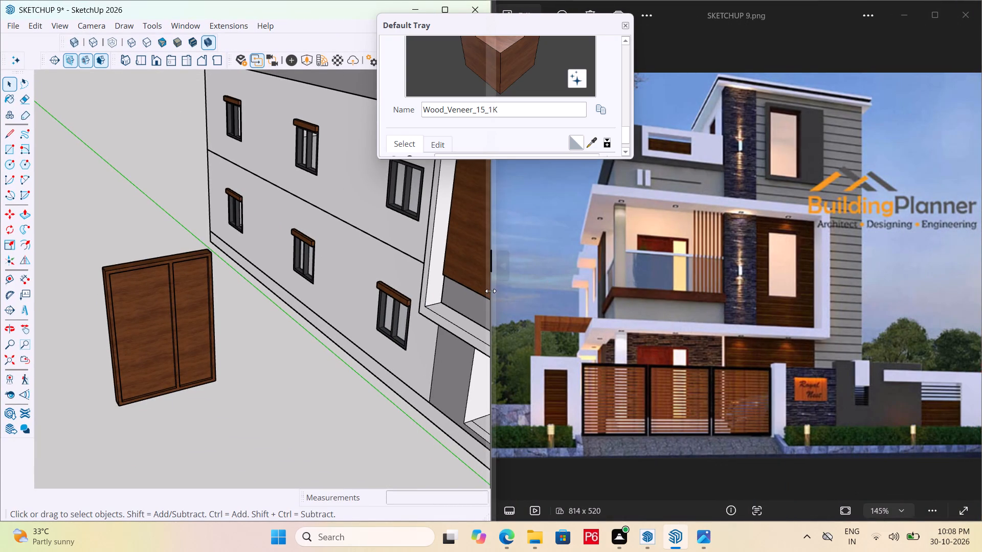
pyautogui.moveTo(490, 291); pyautogui.dragTo(541, 282)
pyautogui.moveTo(491, 311); pyautogui.dragTo(845, 282)
pyautogui.click(367, 400)
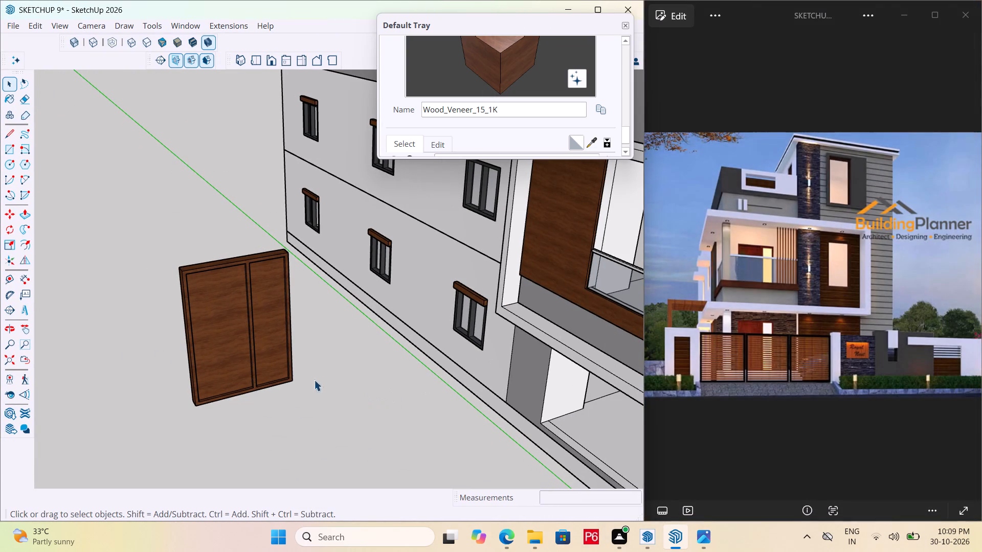
pyautogui.scroll(1, 208, 324)
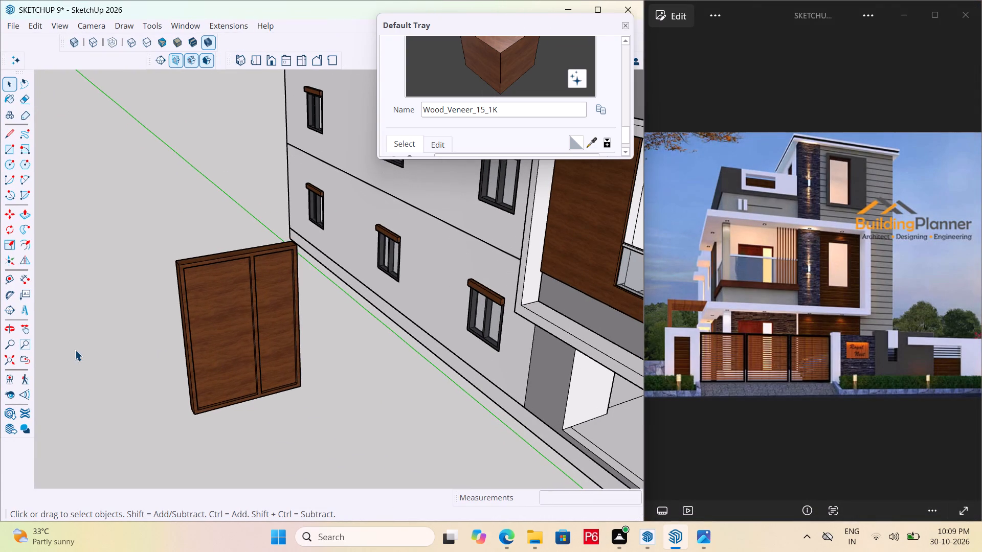
pyautogui.scroll(3, 223, 356)
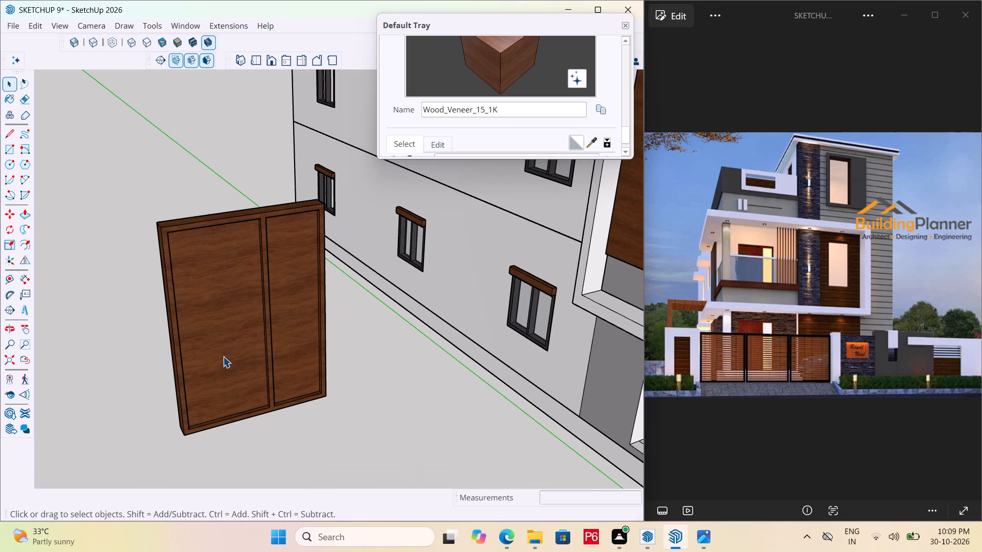
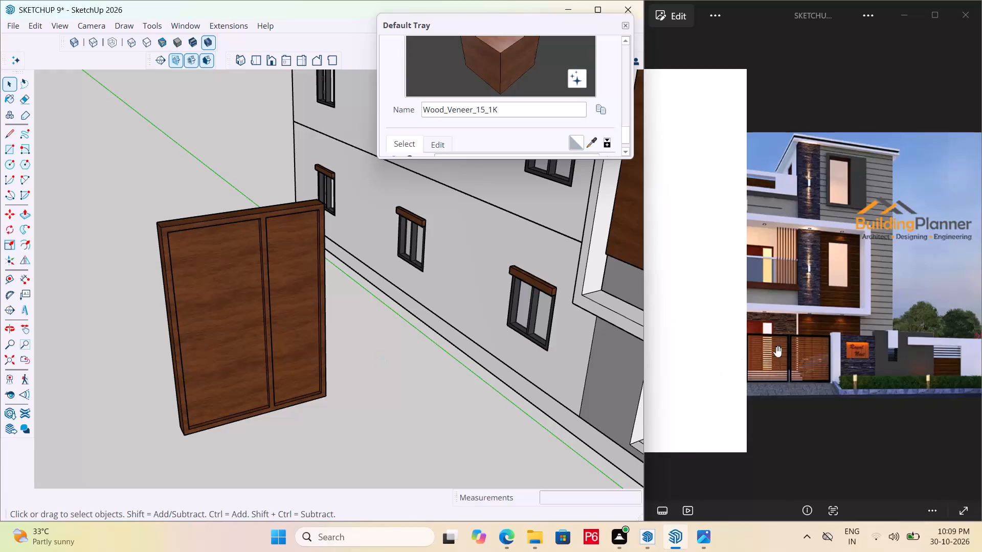
# Save the model.
pyautogui.click(804, 328)
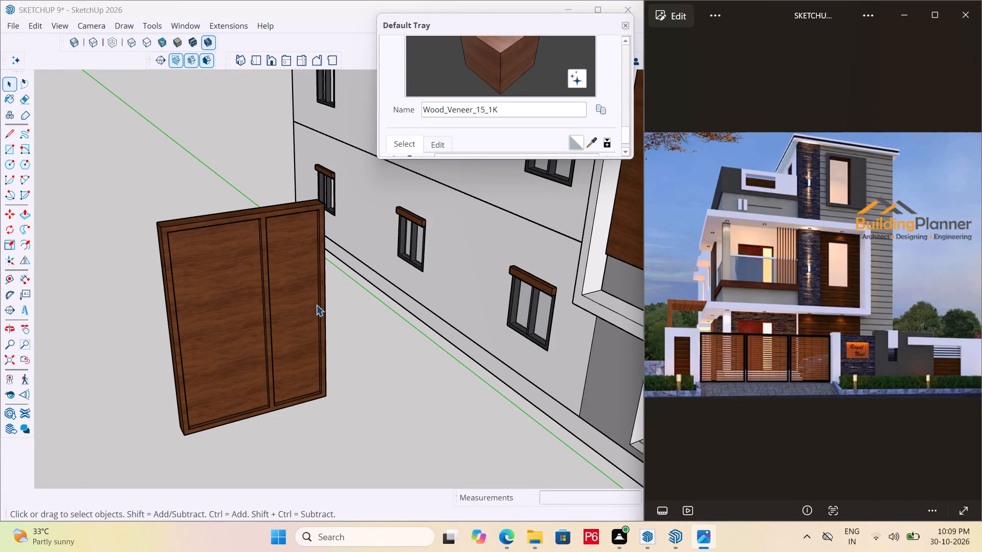
pyautogui.scroll(-2, 304, 294)
pyautogui.keyDown('ctrl'); pyautogui.click(367, 348); pyautogui.keyUp('ctrl')
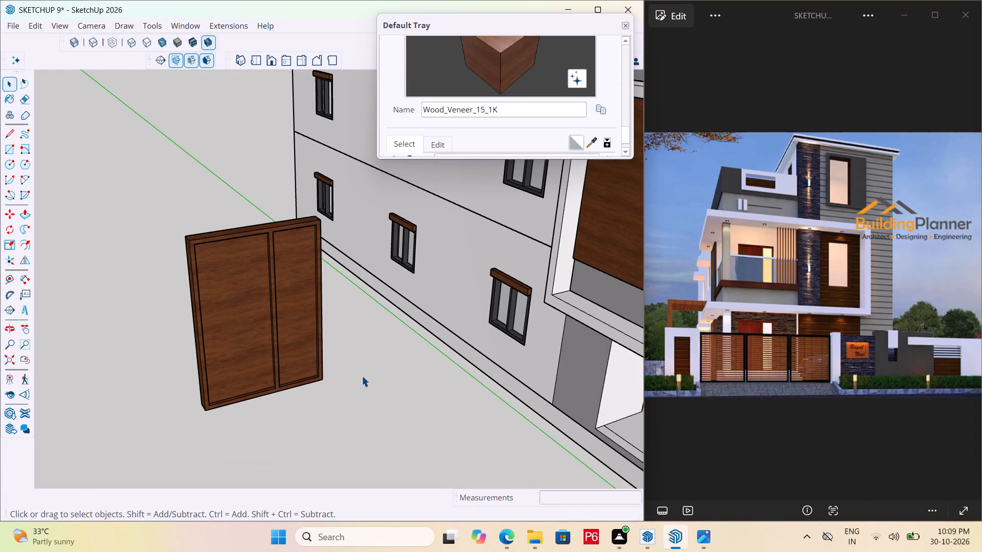
pyautogui.doubleClick(362, 376)
pyautogui.hotkey('ctrl', 's')
pyautogui.hotkey('ctrl', 's')
pyautogui.hotkey('ctrl', 's')
pyautogui.hotkey('ctrl', 's')
pyautogui.hotkey('ctrl', 's')
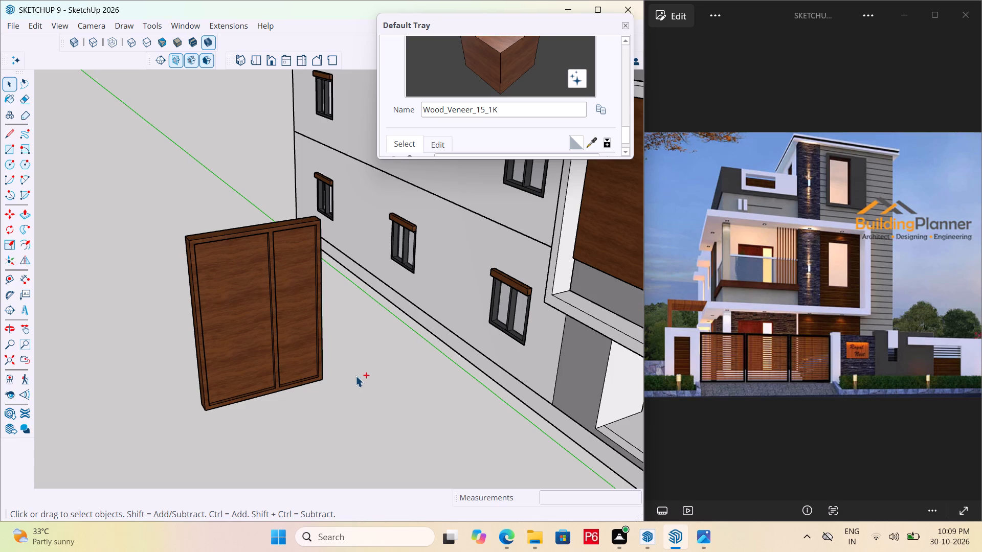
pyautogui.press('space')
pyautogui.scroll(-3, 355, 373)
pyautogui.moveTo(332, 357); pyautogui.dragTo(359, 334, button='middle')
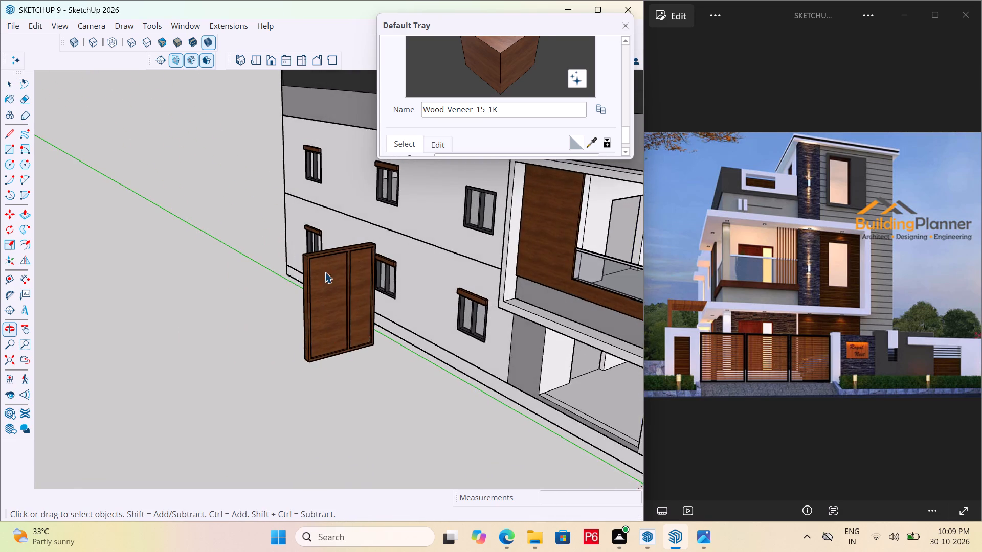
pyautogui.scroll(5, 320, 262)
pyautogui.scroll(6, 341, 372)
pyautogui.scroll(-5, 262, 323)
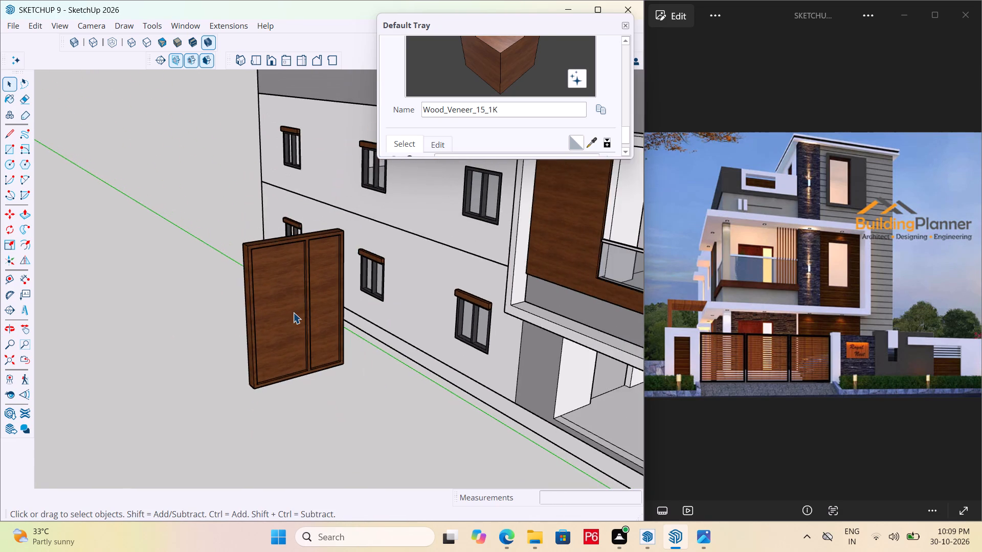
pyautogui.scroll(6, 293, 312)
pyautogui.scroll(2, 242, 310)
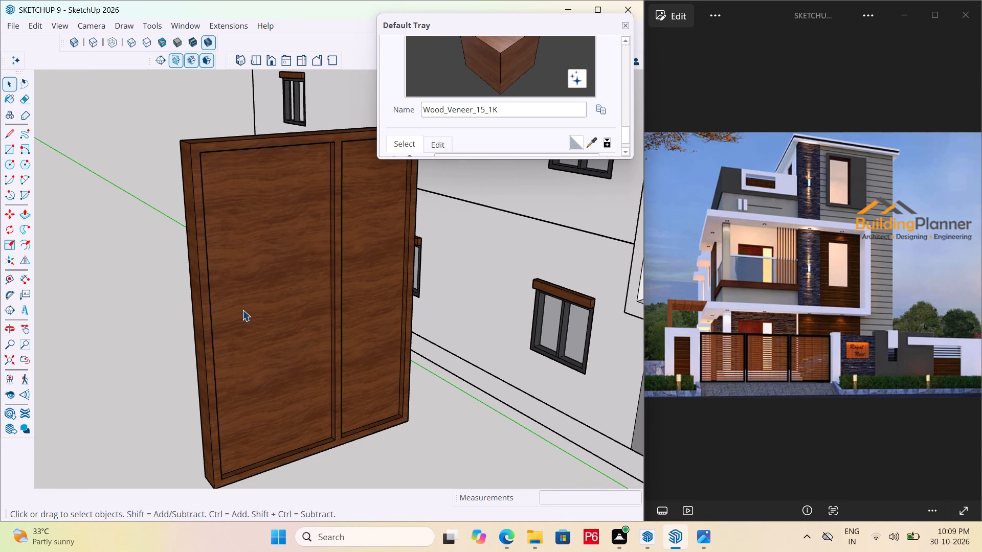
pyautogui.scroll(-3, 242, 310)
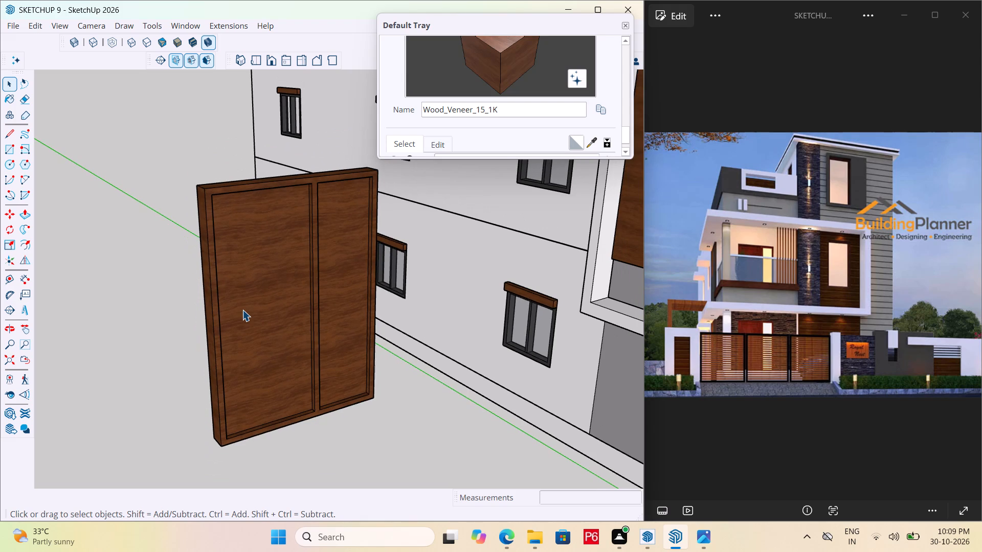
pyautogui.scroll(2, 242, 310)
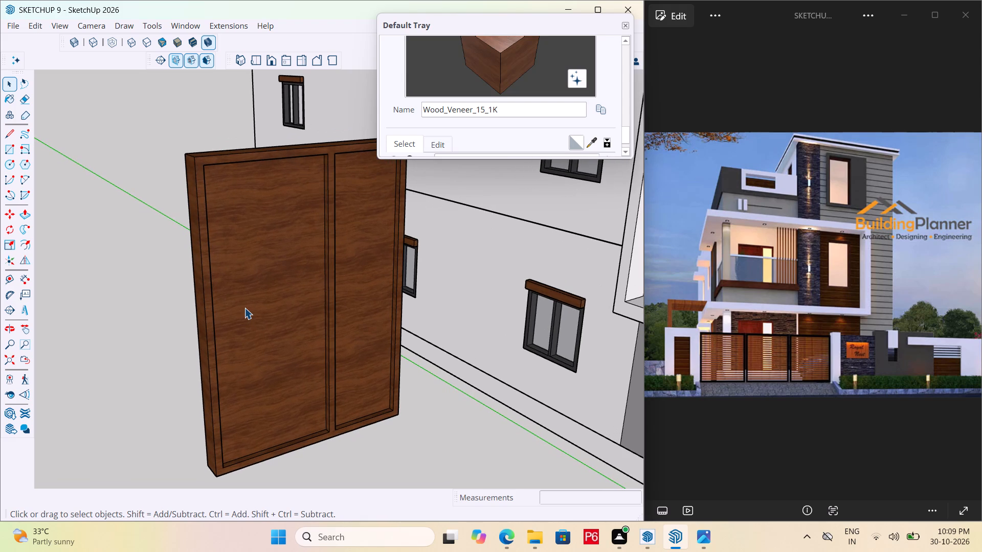
# Open the door's group for editing and select the wide panel face.
pyautogui.click(249, 298)
pyautogui.doubleClick(243, 284)
pyautogui.click(243, 266)
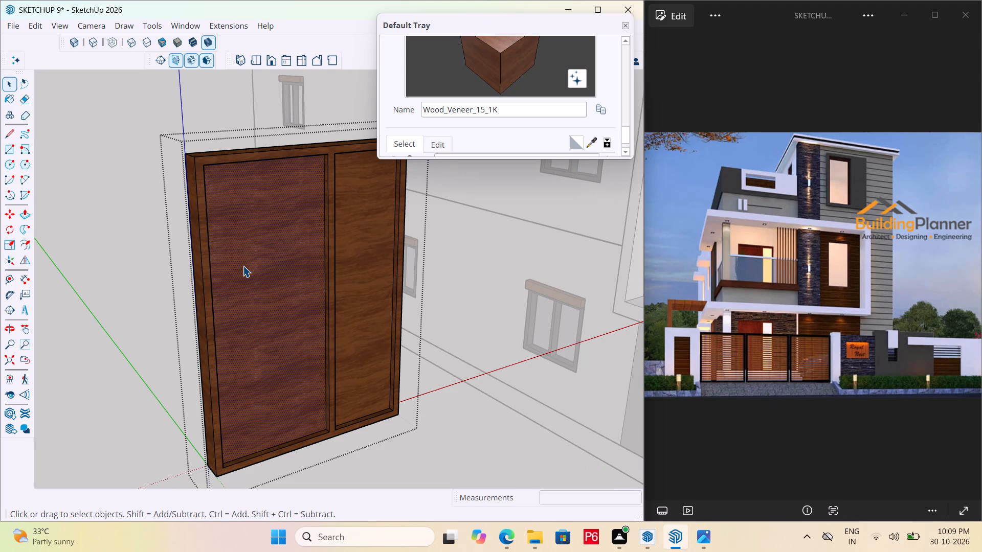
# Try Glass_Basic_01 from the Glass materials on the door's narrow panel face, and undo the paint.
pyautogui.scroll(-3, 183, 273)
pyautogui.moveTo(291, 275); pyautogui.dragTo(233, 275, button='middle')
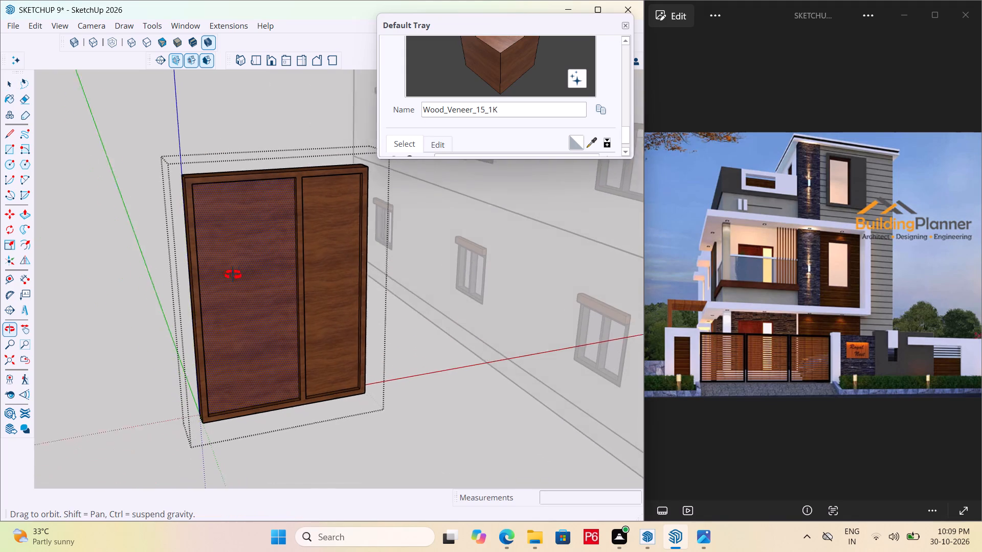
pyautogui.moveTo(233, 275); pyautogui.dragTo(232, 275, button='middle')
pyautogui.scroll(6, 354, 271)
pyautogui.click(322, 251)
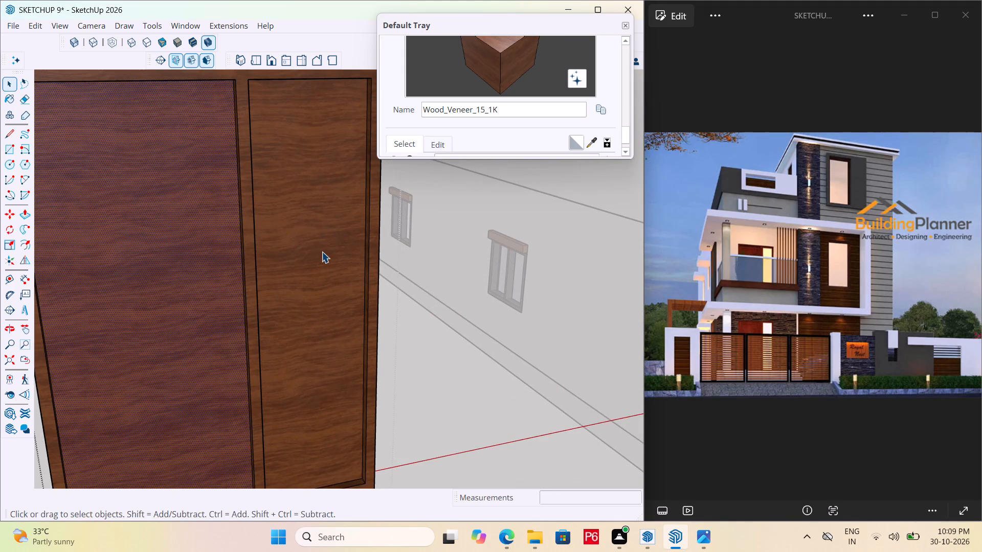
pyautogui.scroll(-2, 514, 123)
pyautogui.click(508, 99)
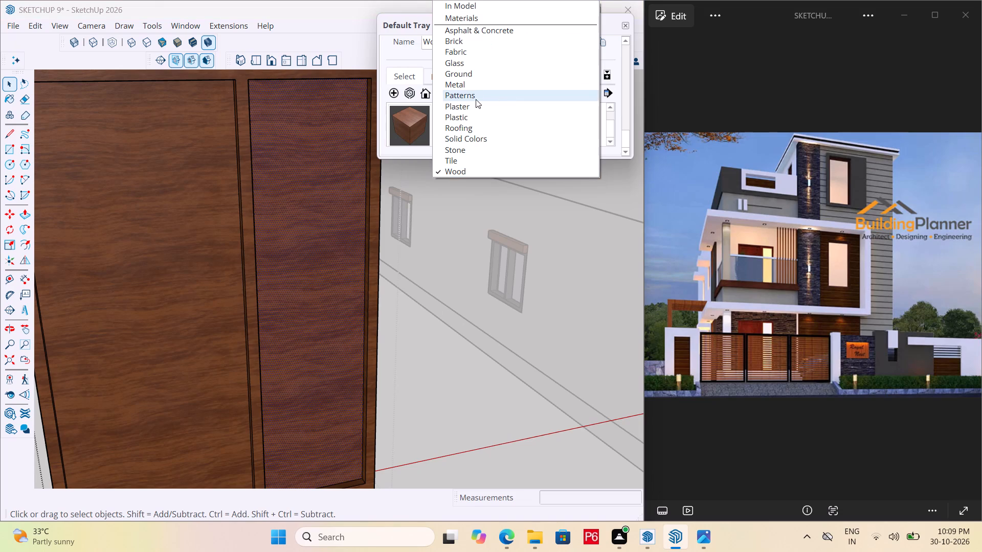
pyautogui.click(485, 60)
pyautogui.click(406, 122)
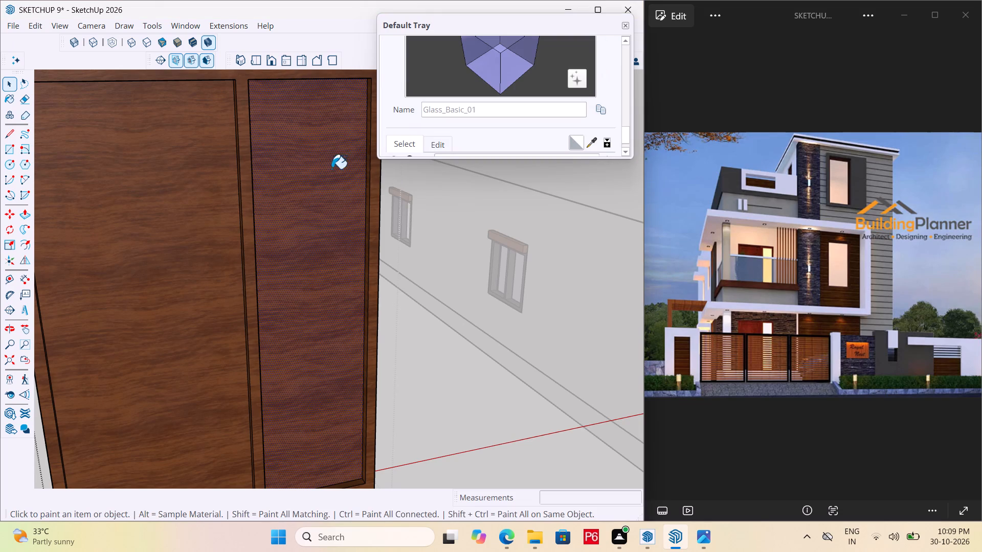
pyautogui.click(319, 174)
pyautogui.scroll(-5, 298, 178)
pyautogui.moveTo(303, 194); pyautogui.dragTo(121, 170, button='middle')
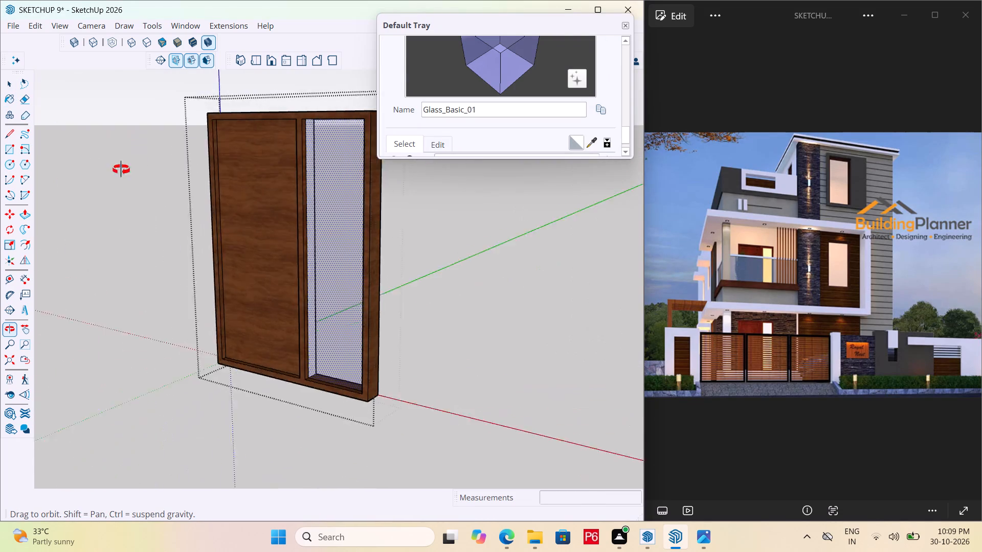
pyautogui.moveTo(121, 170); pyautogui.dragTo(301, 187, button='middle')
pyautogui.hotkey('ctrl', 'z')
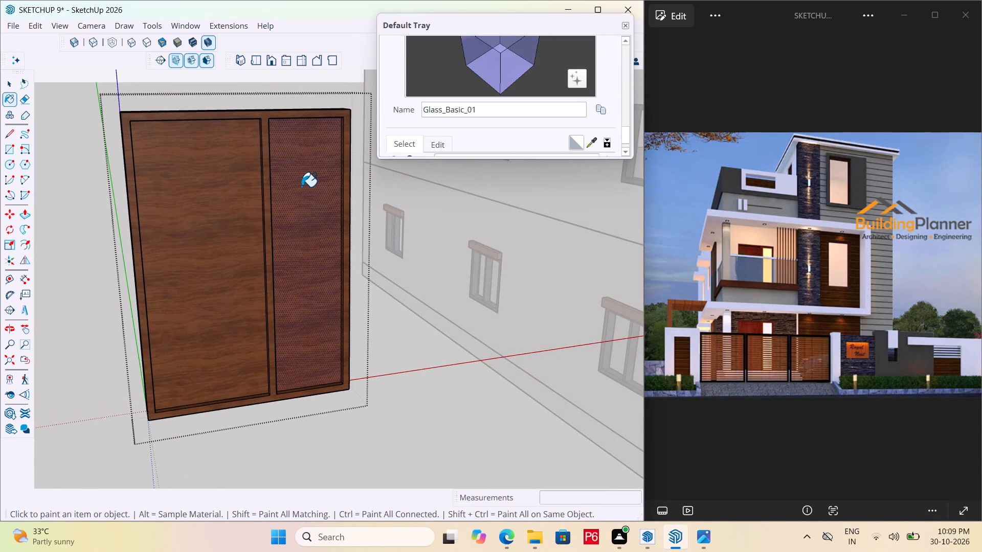
# Draw a 3/4" by 3/4" square near the bottom of the narrow recess's reveal beside the middle strip, group it and open the group.
pyautogui.moveTo(319, 243); pyautogui.dragTo(135, 241, button='middle')
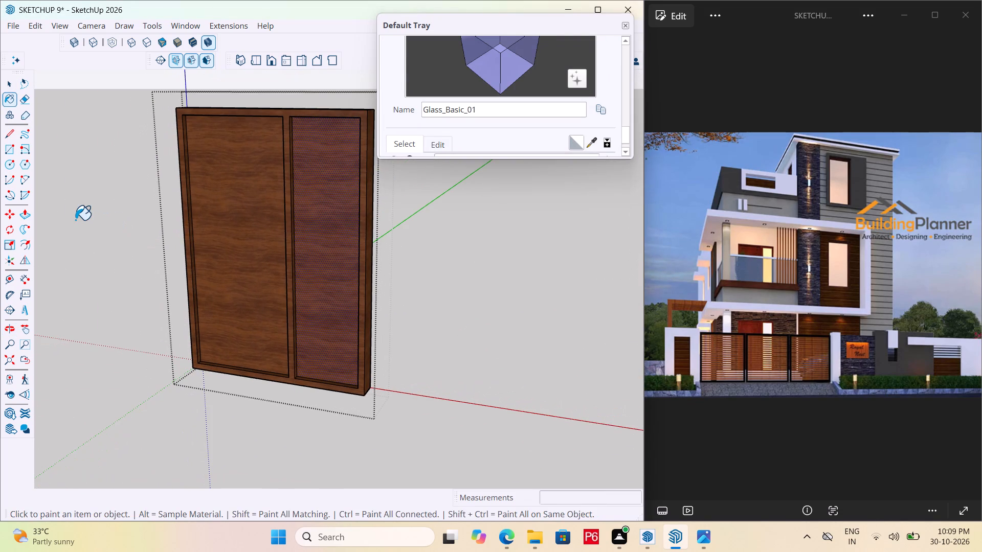
pyautogui.scroll(7, 341, 369)
pyautogui.moveTo(270, 351); pyautogui.dragTo(196, 342, button='middle')
pyautogui.scroll(12, 263, 406)
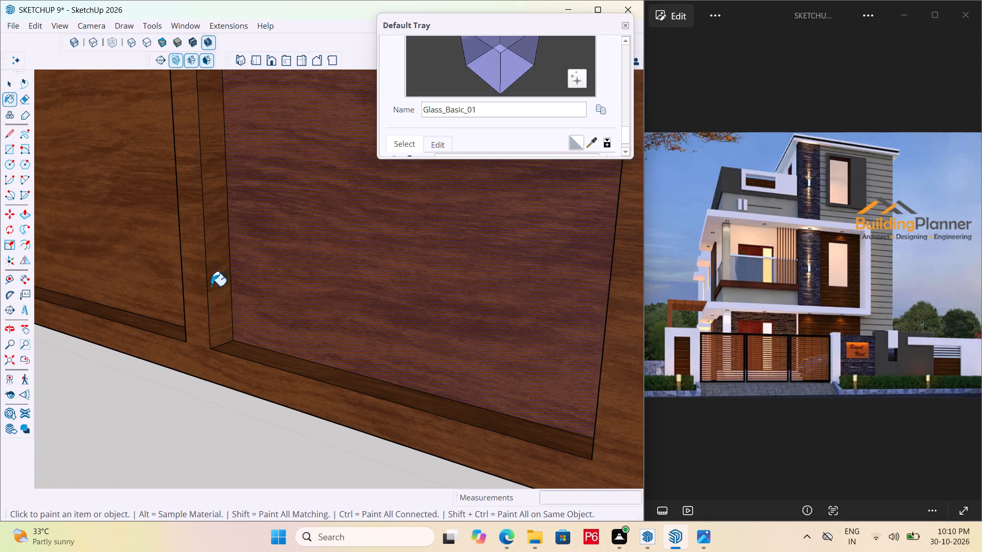
pyautogui.press('r')
pyautogui.click(211, 282)
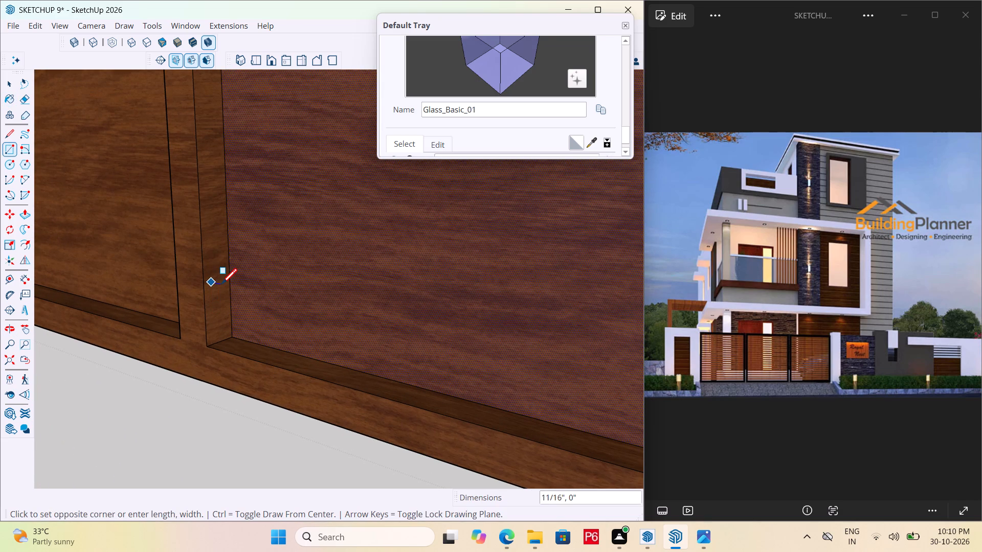
pyautogui.click(221, 294)
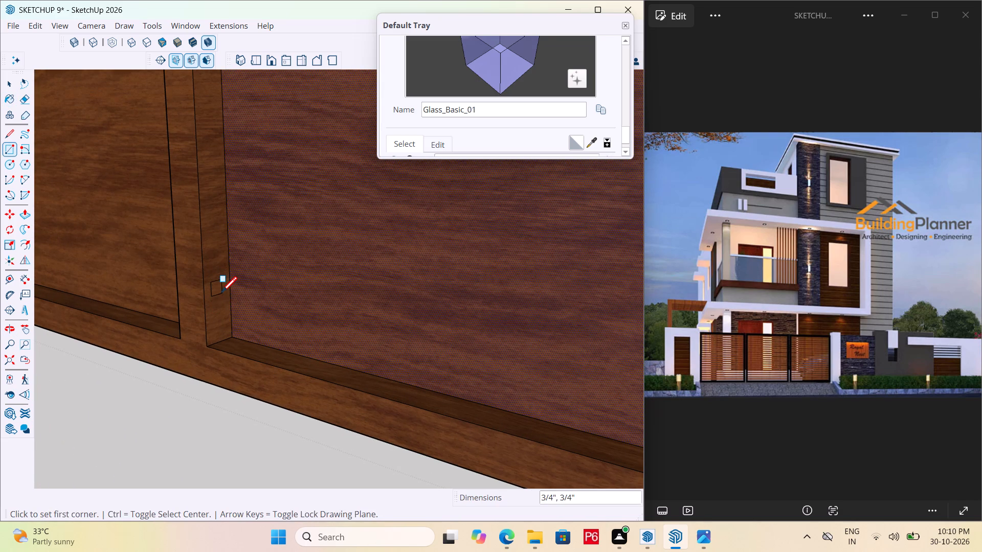
pyautogui.press('space')
pyautogui.doubleClick(217, 290)
pyautogui.rightClick(217, 290)
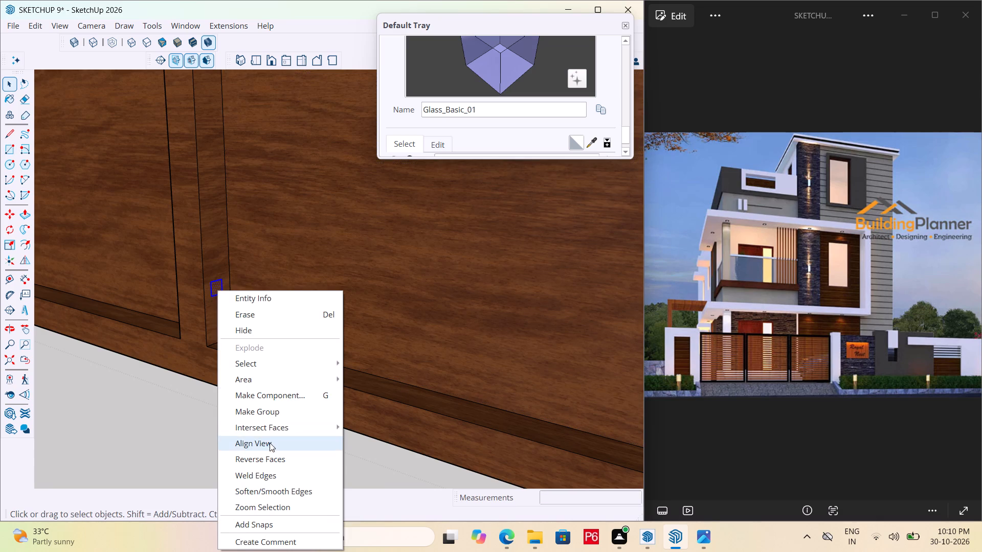
pyautogui.click(281, 415)
pyautogui.tripleClick(217, 290)
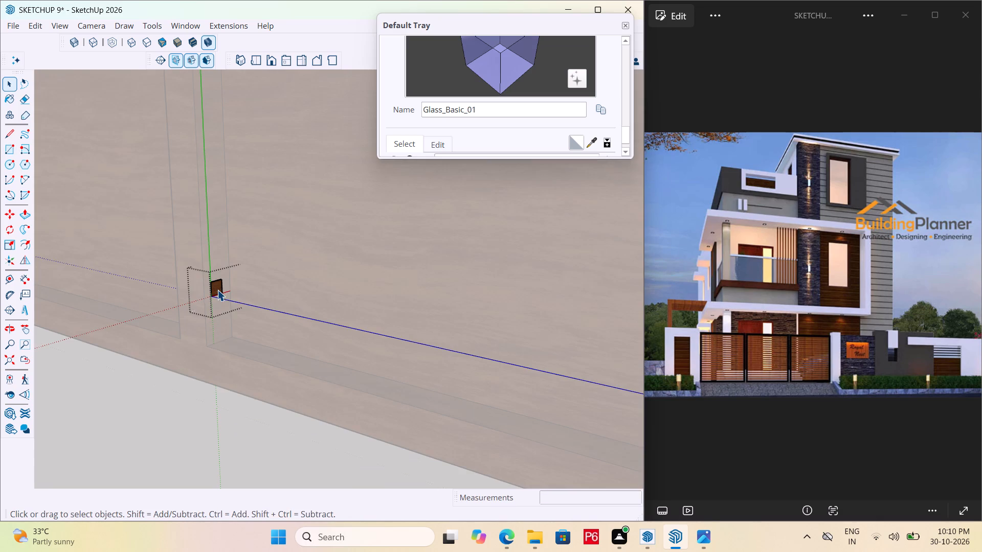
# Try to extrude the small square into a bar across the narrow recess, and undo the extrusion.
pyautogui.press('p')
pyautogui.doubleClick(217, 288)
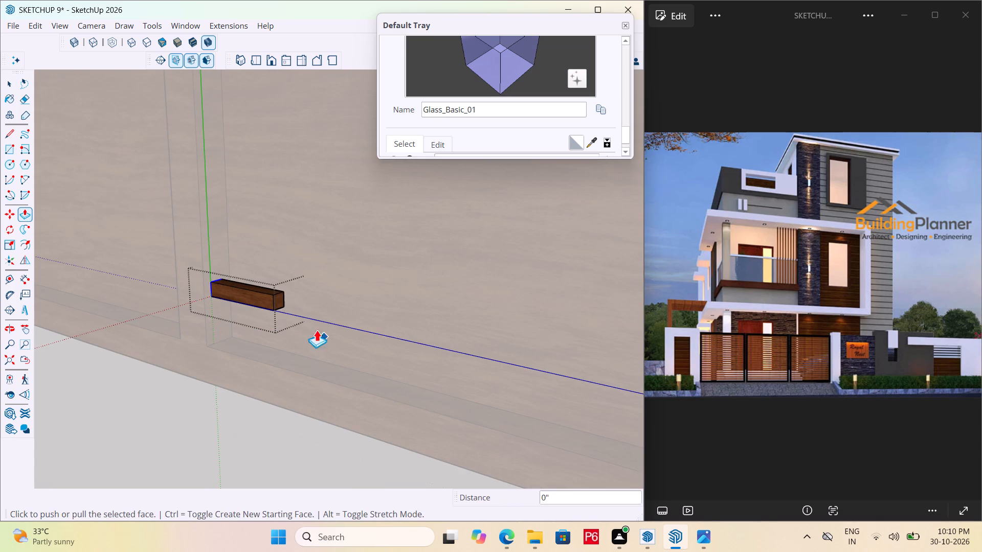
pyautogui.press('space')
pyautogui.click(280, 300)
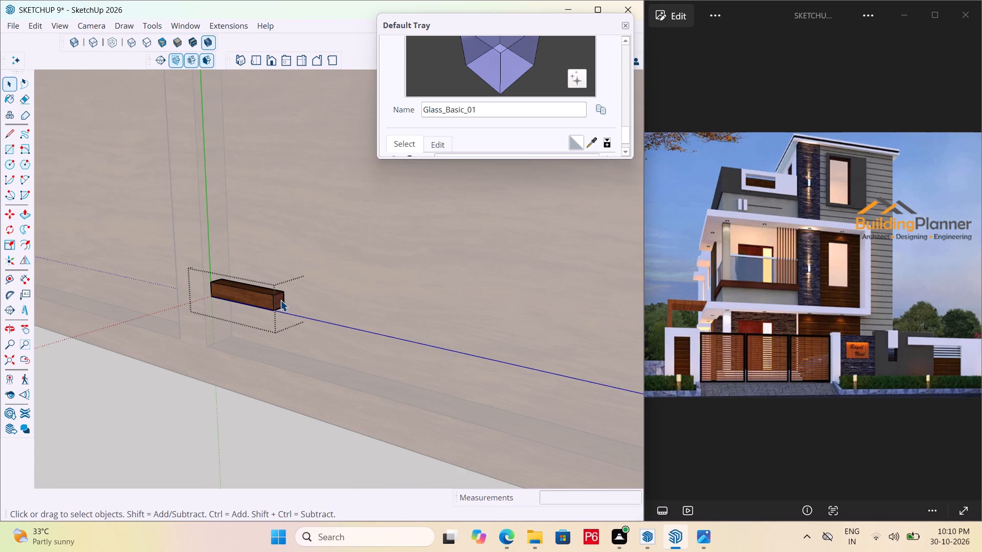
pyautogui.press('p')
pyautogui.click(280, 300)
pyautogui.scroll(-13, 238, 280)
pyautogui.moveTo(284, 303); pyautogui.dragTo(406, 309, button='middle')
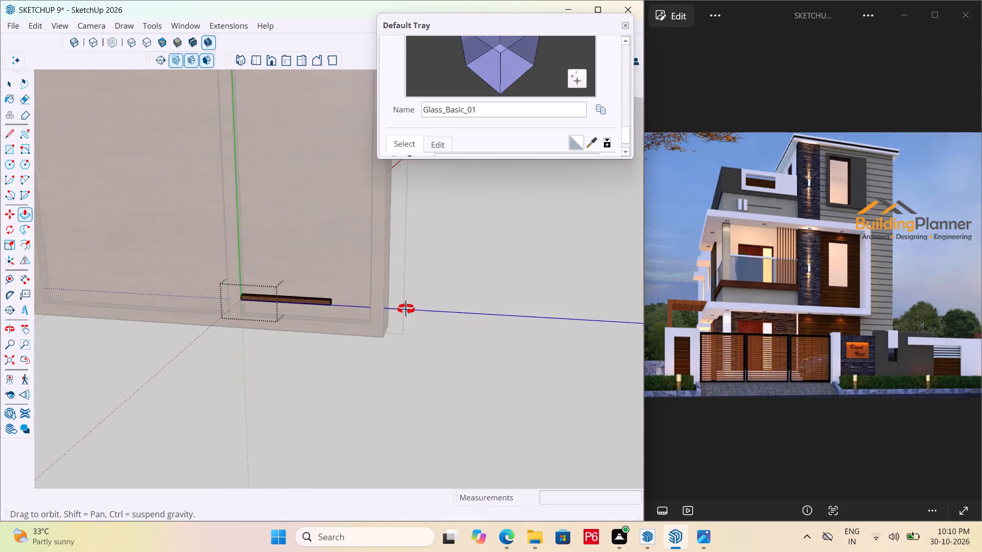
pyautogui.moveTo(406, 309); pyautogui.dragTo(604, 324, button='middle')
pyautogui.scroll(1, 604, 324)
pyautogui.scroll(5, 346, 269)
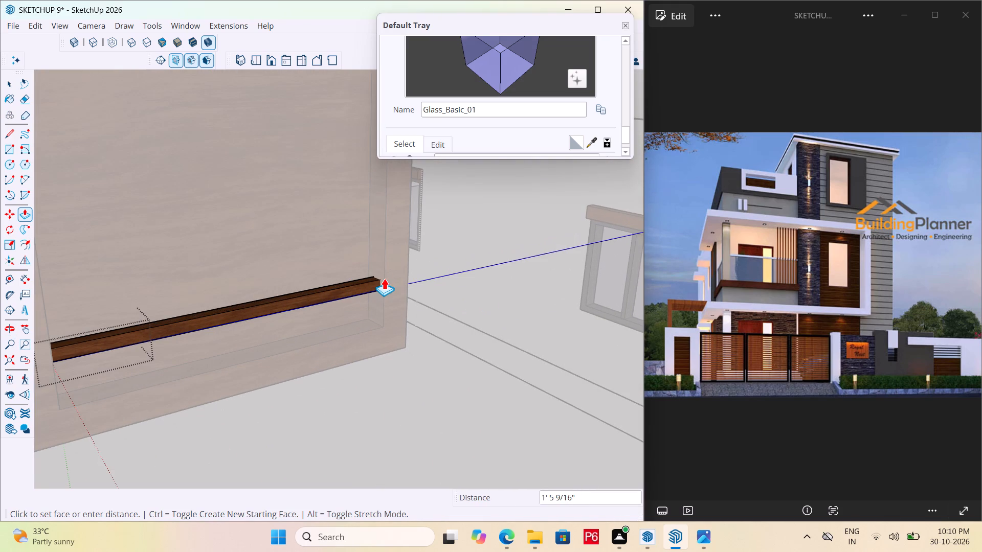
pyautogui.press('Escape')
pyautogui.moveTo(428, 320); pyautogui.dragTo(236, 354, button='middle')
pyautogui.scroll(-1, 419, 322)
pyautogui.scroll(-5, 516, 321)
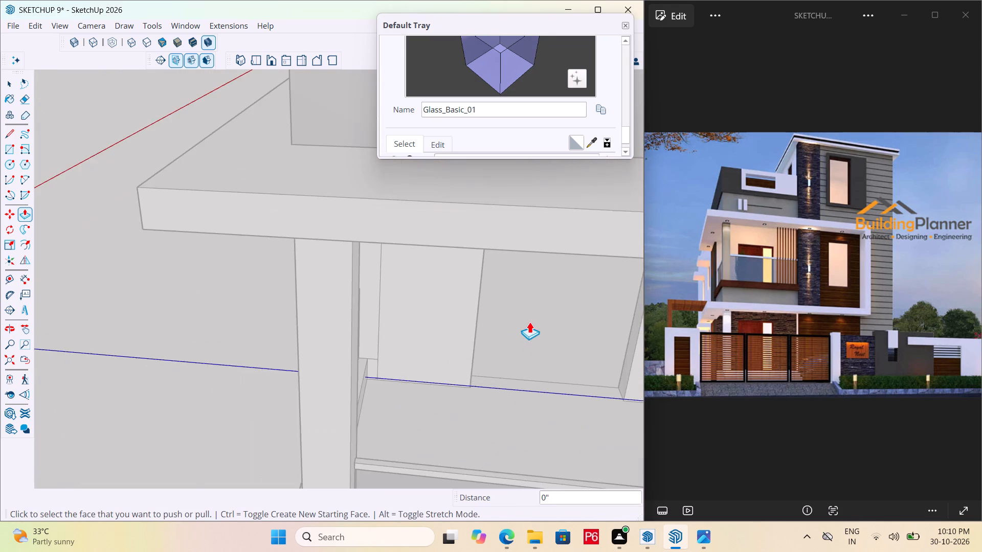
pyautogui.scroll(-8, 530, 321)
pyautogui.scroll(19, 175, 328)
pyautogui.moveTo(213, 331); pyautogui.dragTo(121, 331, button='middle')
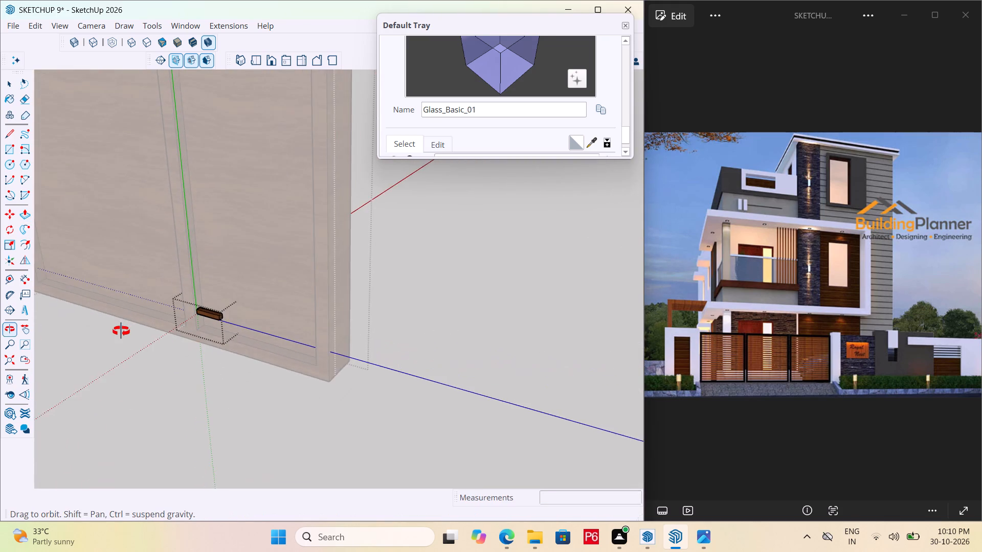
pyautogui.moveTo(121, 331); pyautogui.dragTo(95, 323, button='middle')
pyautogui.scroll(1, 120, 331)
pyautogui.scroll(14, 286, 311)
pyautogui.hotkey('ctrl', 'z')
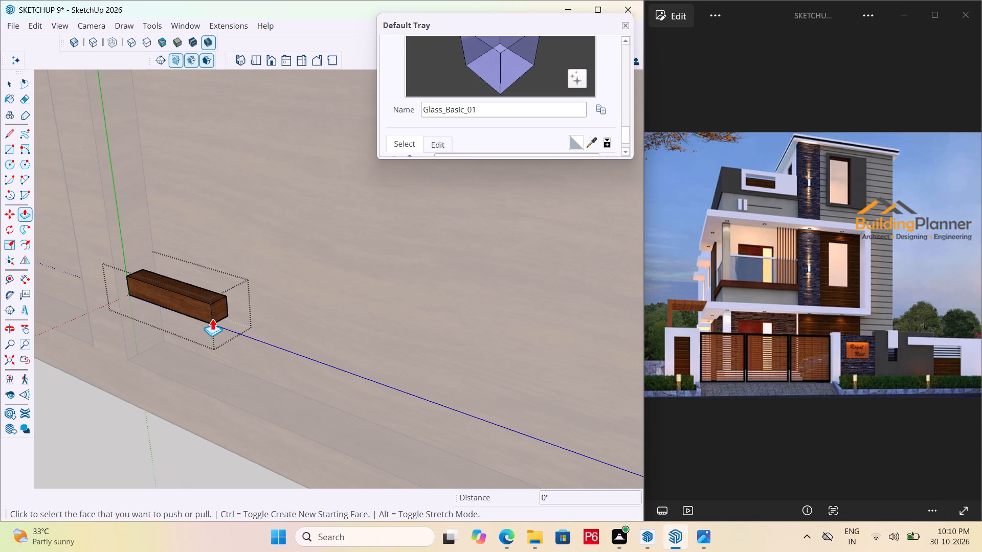
# Paint the small square face with M07_Charcoal_Gleam from the Solid Colors materials.
pyautogui.scroll(-4, 515, 115)
pyautogui.click(514, 98)
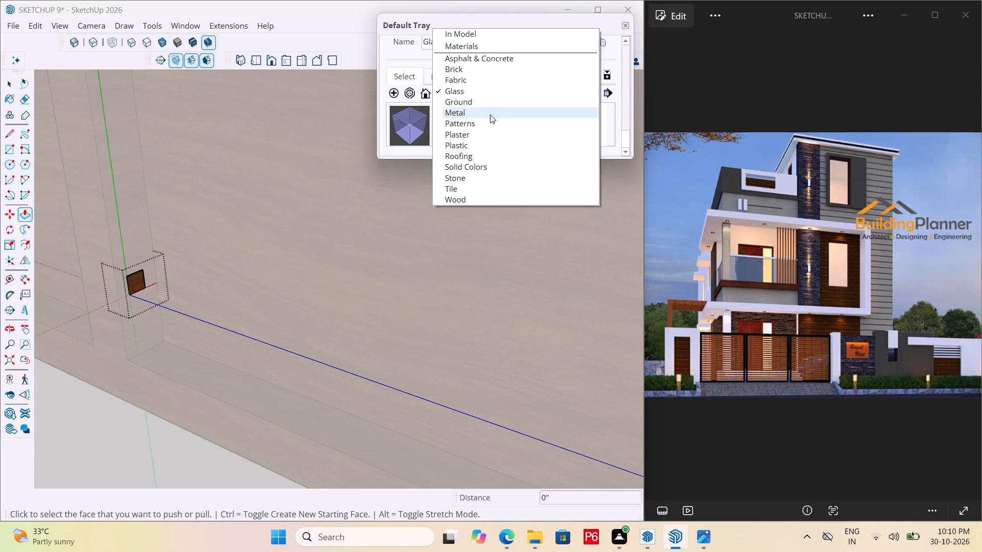
pyautogui.click(486, 161)
pyautogui.click(524, 93)
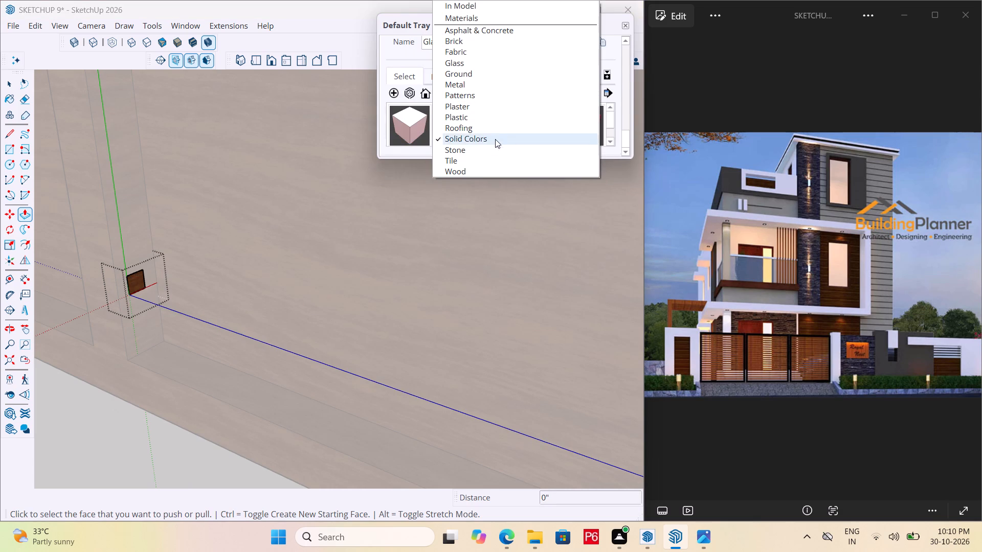
pyautogui.click(498, 135)
pyautogui.scroll(-9, 498, 127)
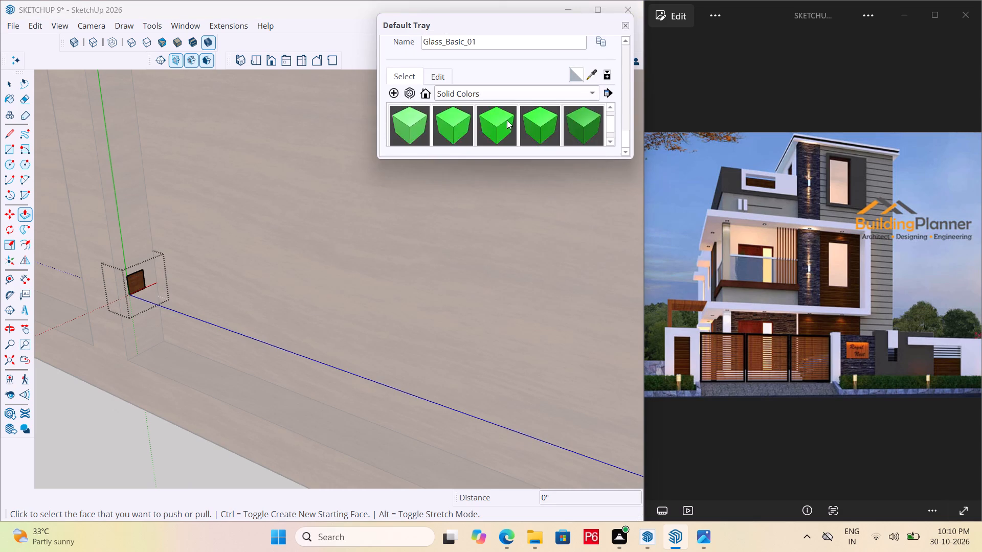
pyautogui.scroll(-16, 507, 120)
pyautogui.scroll(1, 474, 121)
pyautogui.click(541, 122)
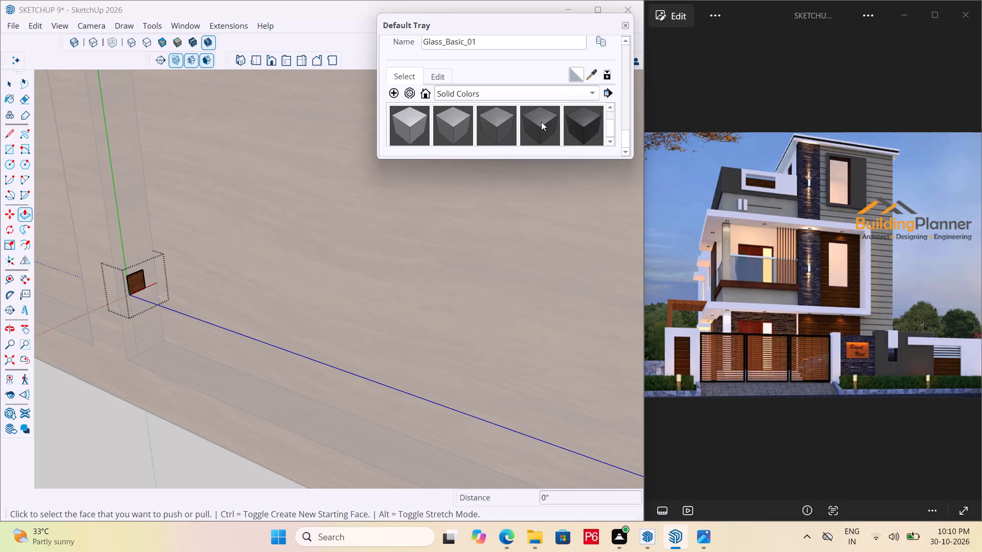
pyautogui.scroll(7, 41, 260)
pyautogui.click(238, 297)
# Extrude the small charcoal square about 1' 8 7/8" across the narrow recess into a horizontal bar, save the model and close the group.
pyautogui.scroll(-1, 225, 283)
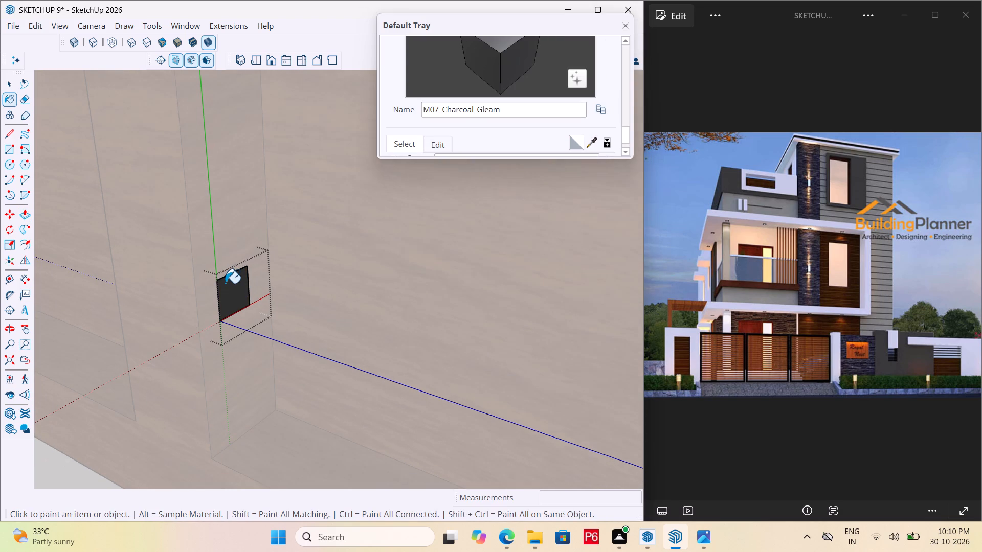
pyautogui.press('p')
pyautogui.moveTo(232, 295); pyautogui.dragTo(237, 295)
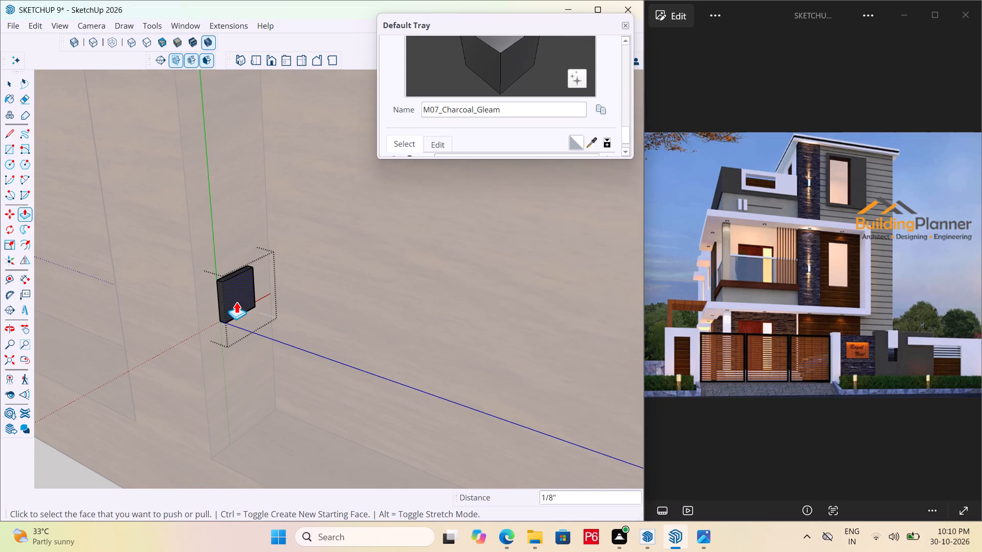
pyautogui.click(236, 302)
pyautogui.scroll(-20, 301, 285)
pyautogui.scroll(-1, 301, 285)
pyautogui.moveTo(307, 339); pyautogui.dragTo(451, 356, button='middle')
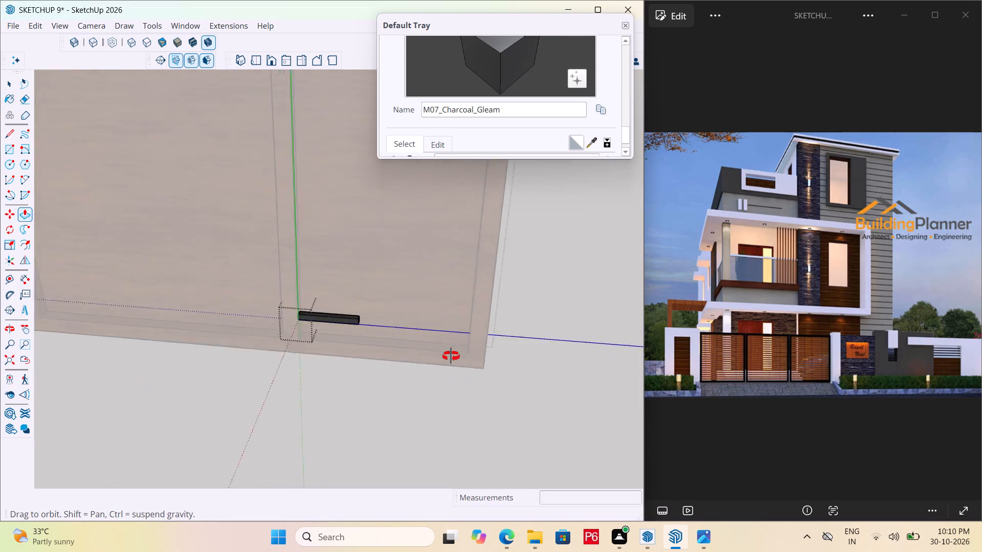
pyautogui.moveTo(451, 356); pyautogui.dragTo(581, 357, button='middle')
pyautogui.scroll(5, 515, 314)
pyautogui.click(484, 257)
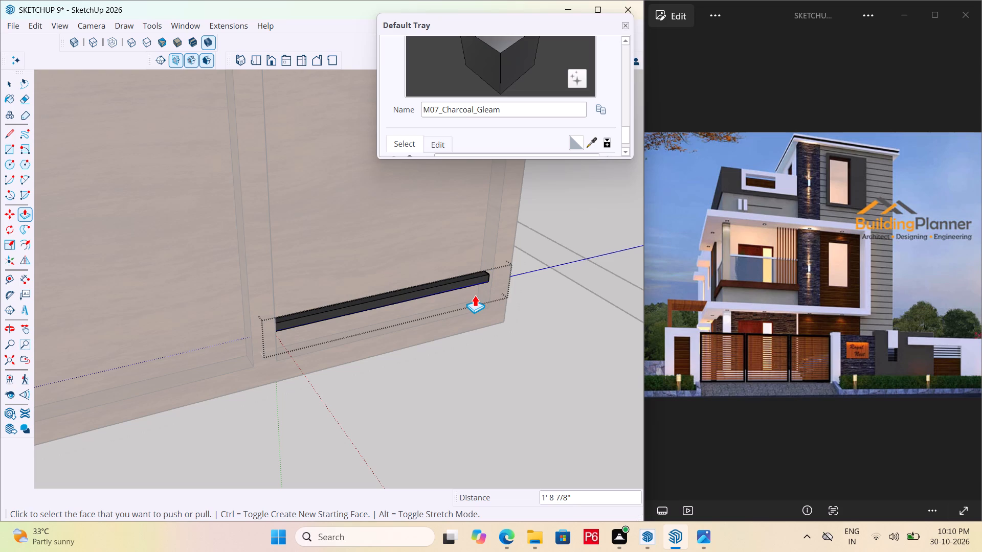
pyautogui.hotkey('ctrl', 's')
pyautogui.hotkey('ctrl', 's')
pyautogui.hotkey('ctrl', 's')
pyautogui.press('space')
pyautogui.click(521, 338)
# Copy the horizontal bar 2' 9 1/4" up the narrow recess and divide the distance into 8 equal spaces with bars.
pyautogui.moveTo(415, 286); pyautogui.dragTo(272, 279, button='middle')
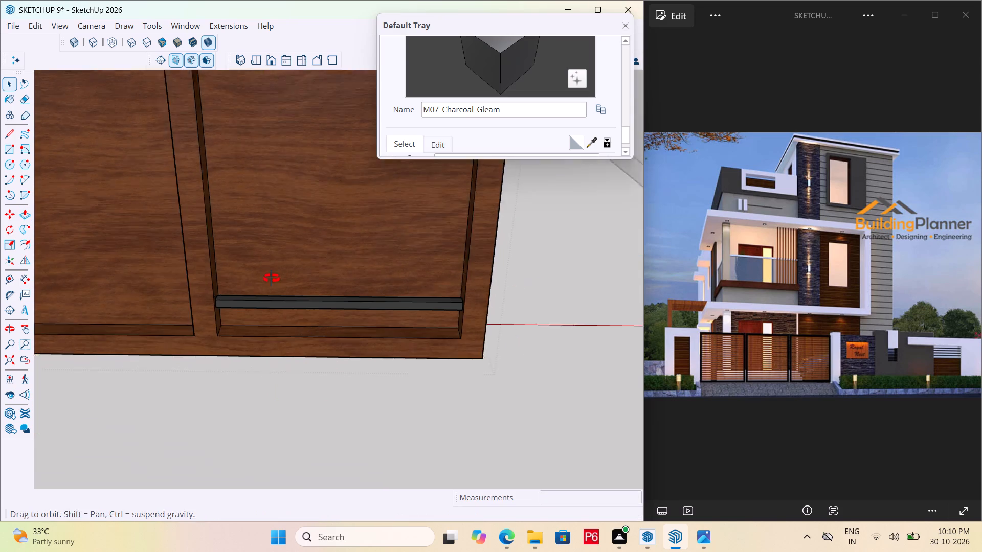
pyautogui.moveTo(272, 279); pyautogui.dragTo(235, 273, button='middle')
pyautogui.scroll(14, 217, 270)
pyautogui.click(194, 305)
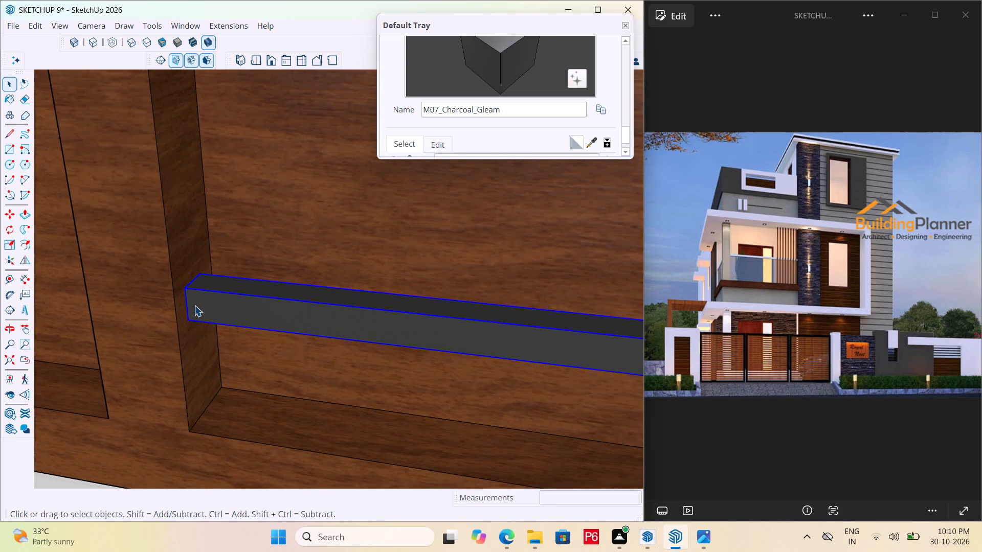
pyautogui.press('m')
pyautogui.click(189, 324)
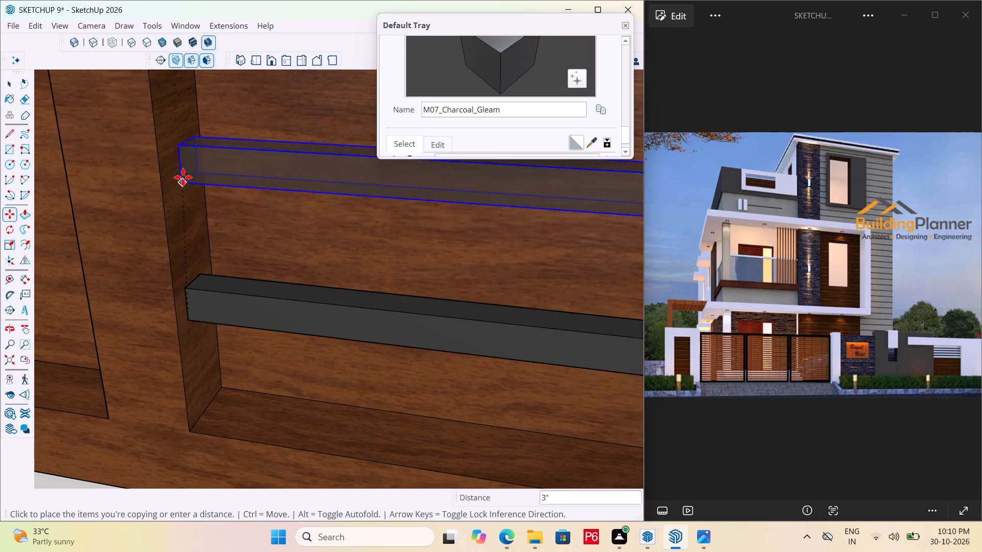
pyautogui.scroll(-14, 207, 247)
pyautogui.scroll(-8, 192, 340)
pyautogui.scroll(-8, 279, 332)
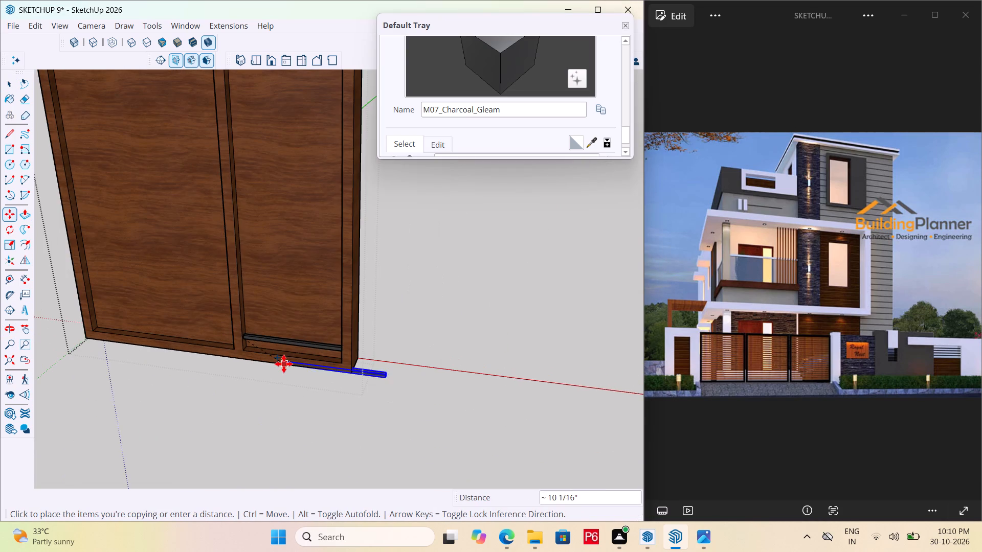
pyautogui.moveTo(263, 228); pyautogui.dragTo(192, 148, button='middle')
pyautogui.scroll(6, 253, 202)
pyautogui.scroll(3, 217, 168)
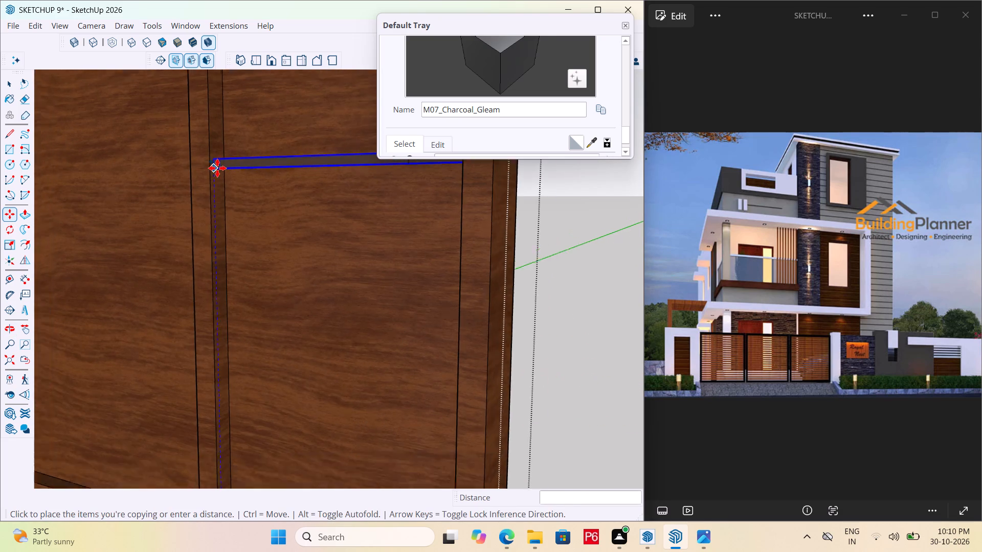
pyautogui.scroll(2, 217, 168)
pyautogui.click(217, 103)
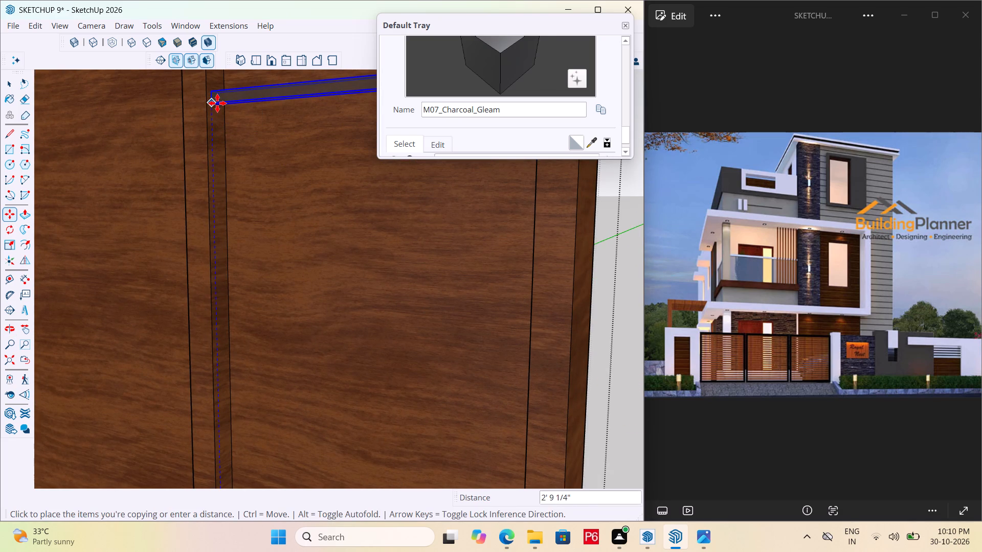
pyautogui.write('/8')
pyautogui.press('Return')
# Save the model with the row of horizontal bars in the narrow recess.
pyautogui.scroll(-5, 227, 139)
pyautogui.scroll(-6, 232, 201)
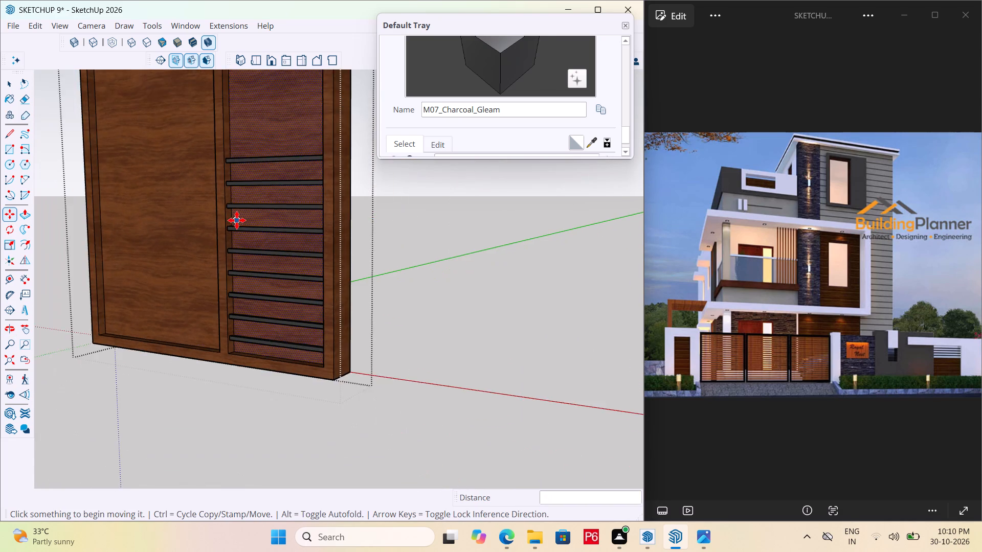
pyautogui.scroll(-4, 242, 231)
pyautogui.moveTo(245, 236); pyautogui.dragTo(230, 245, button='middle')
pyautogui.hotkey('ctrl', 's')
pyautogui.hotkey('ctrl', 's')
pyautogui.hotkey('ctrl', 's')
pyautogui.hotkey('ctrl', 's')
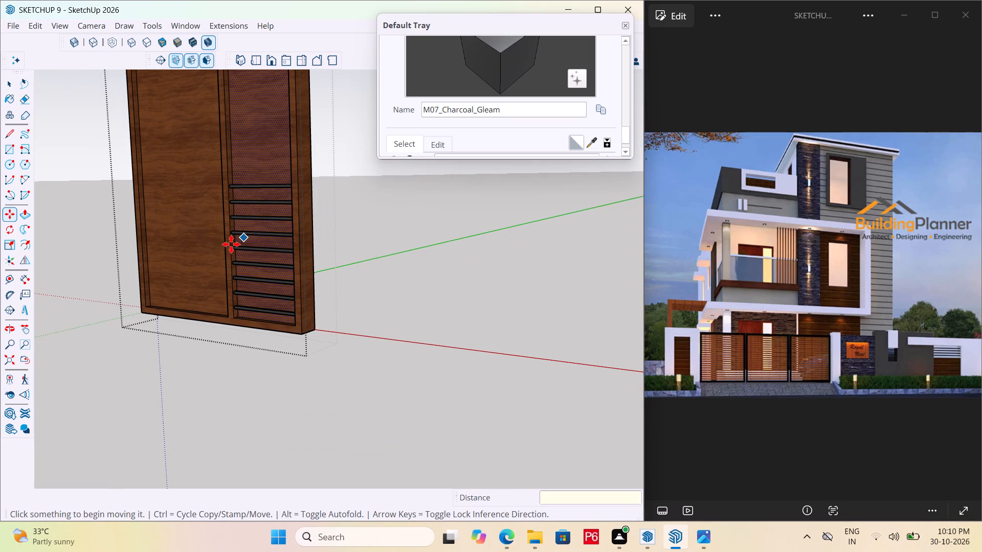
pyautogui.hotkey('ctrl', 's')
pyautogui.hotkey('ctrl', 's')
pyautogui.hotkey('ctrl', 's')
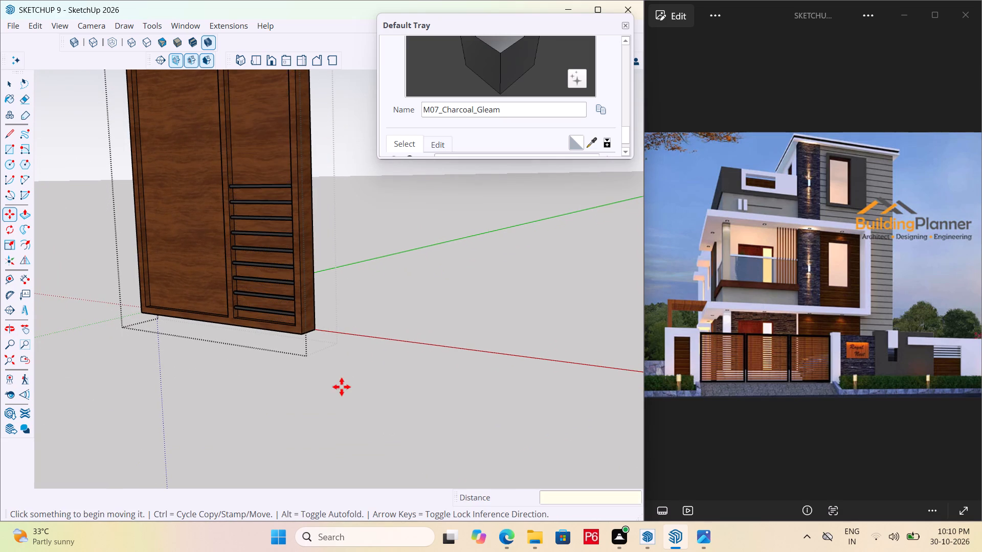
# Draw a rectangle about 11/16" by 3/4" on the highest bar's top face near the middle strip, group it and open the group.
pyautogui.moveTo(308, 377); pyautogui.dragTo(259, 395, button='middle')
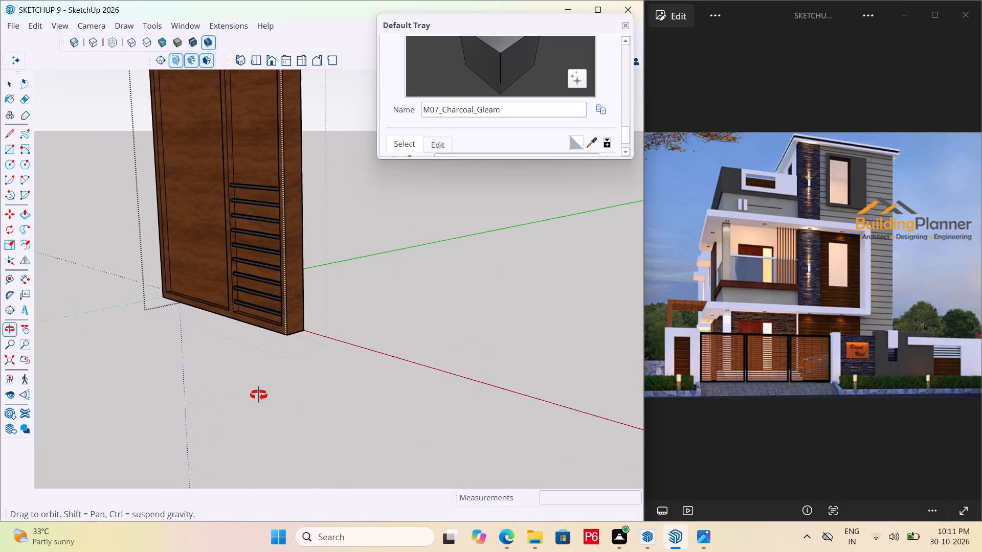
pyautogui.moveTo(259, 395); pyautogui.dragTo(456, 443, button='middle')
pyautogui.scroll(2, 243, 211)
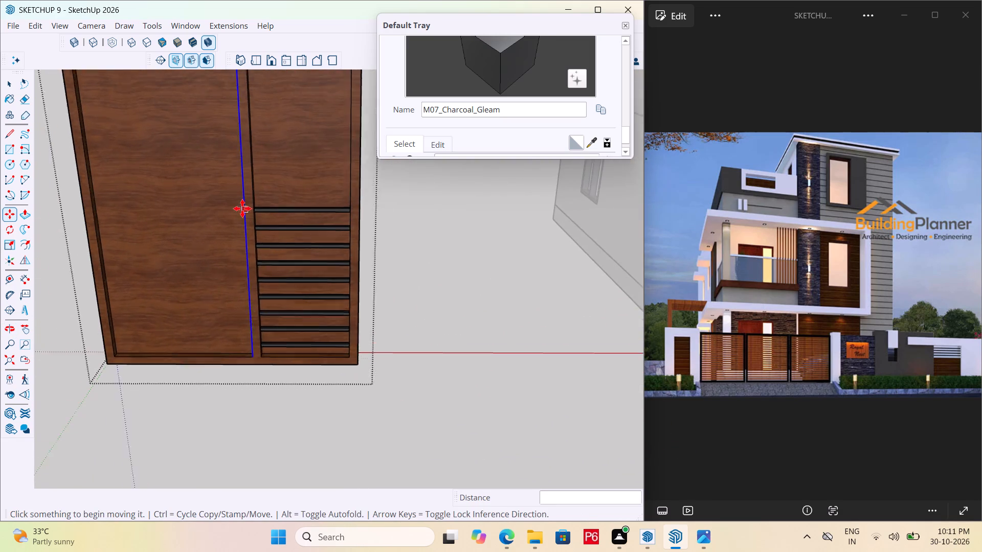
pyautogui.scroll(6, 242, 209)
pyautogui.moveTo(301, 223); pyautogui.dragTo(316, 326, button='middle')
pyautogui.scroll(10, 283, 296)
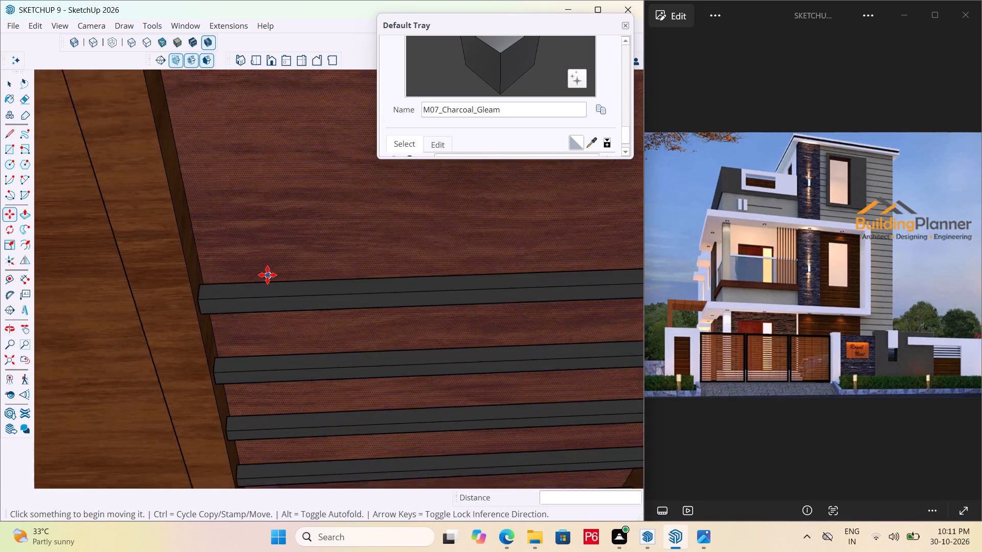
pyautogui.scroll(6, 267, 275)
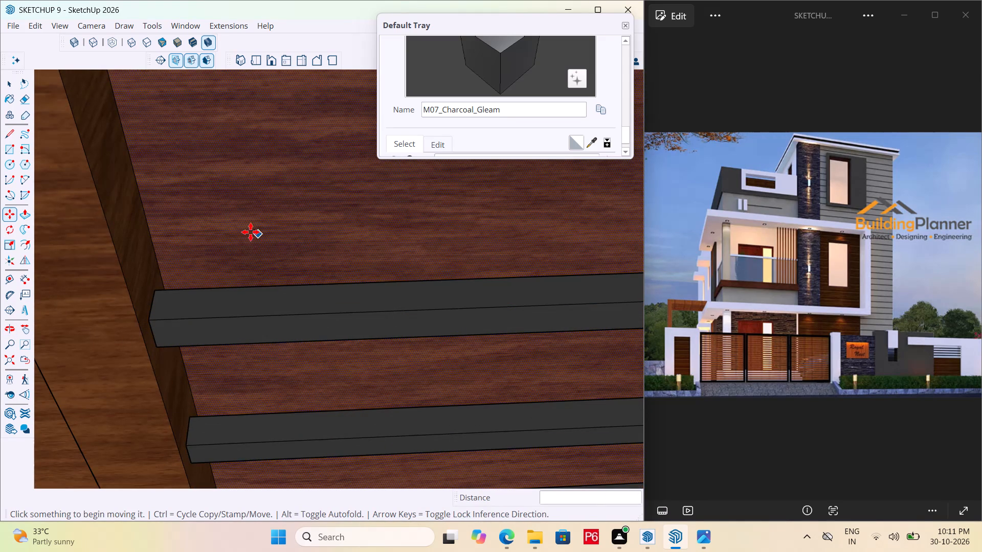
pyautogui.press('r')
pyautogui.click(251, 285)
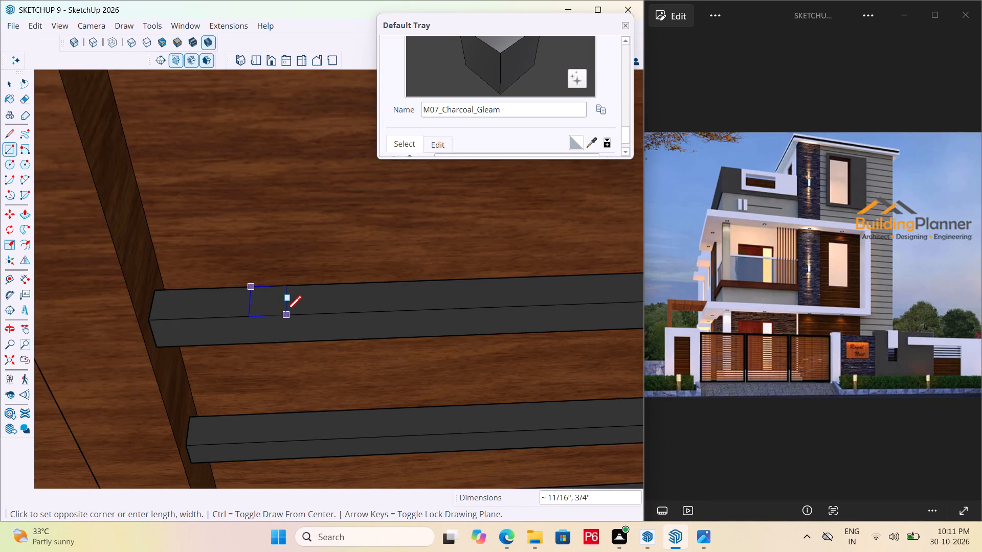
pyautogui.click(286, 313)
pyautogui.press('space')
pyautogui.doubleClick(267, 301)
pyautogui.rightClick(267, 301)
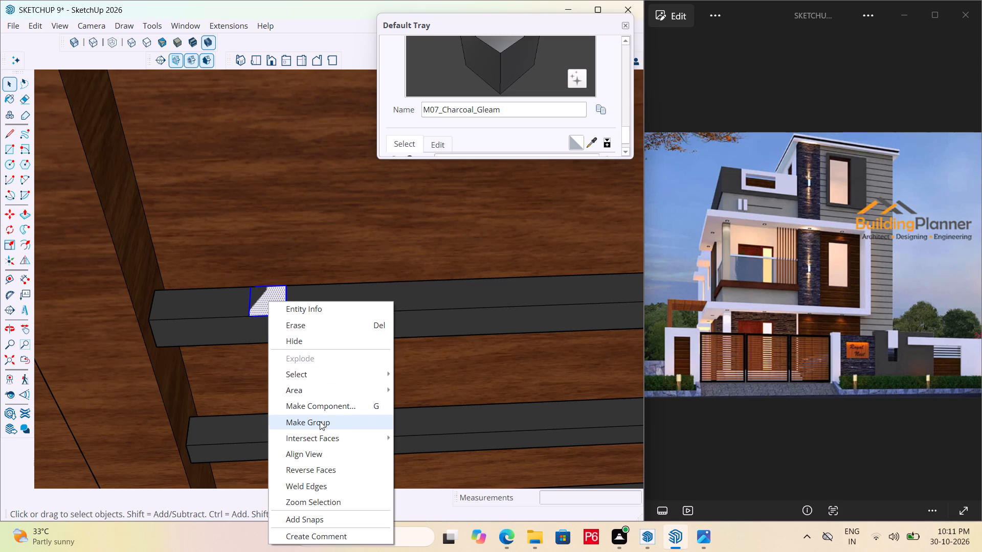
pyautogui.click(320, 422)
pyautogui.doubleClick(259, 305)
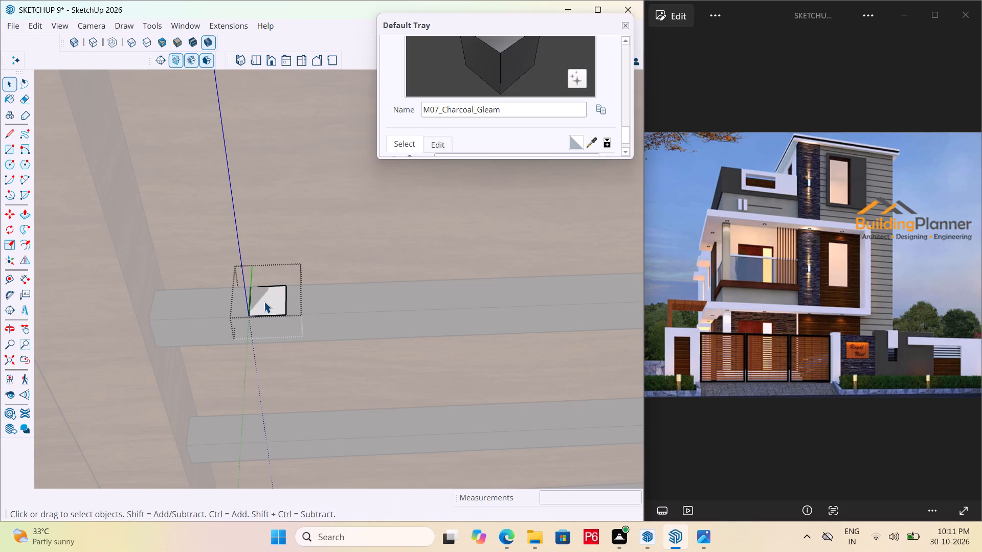
# Paint the new small rectangle with M07_Charcoal_Gleam from the Solid Colors materials.
pyautogui.scroll(-2, 458, 134)
pyautogui.scroll(1, 520, 139)
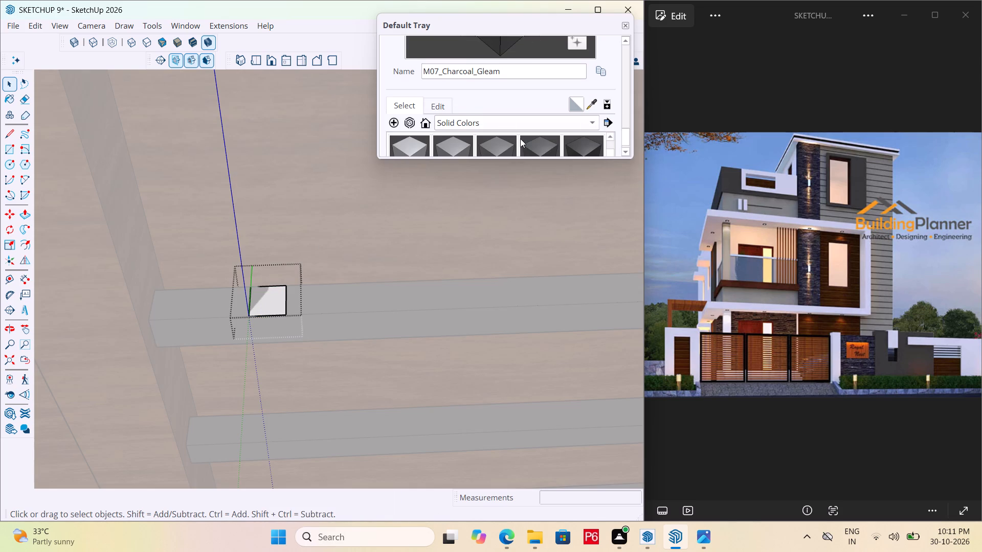
pyautogui.click(547, 147)
pyautogui.click(277, 298)
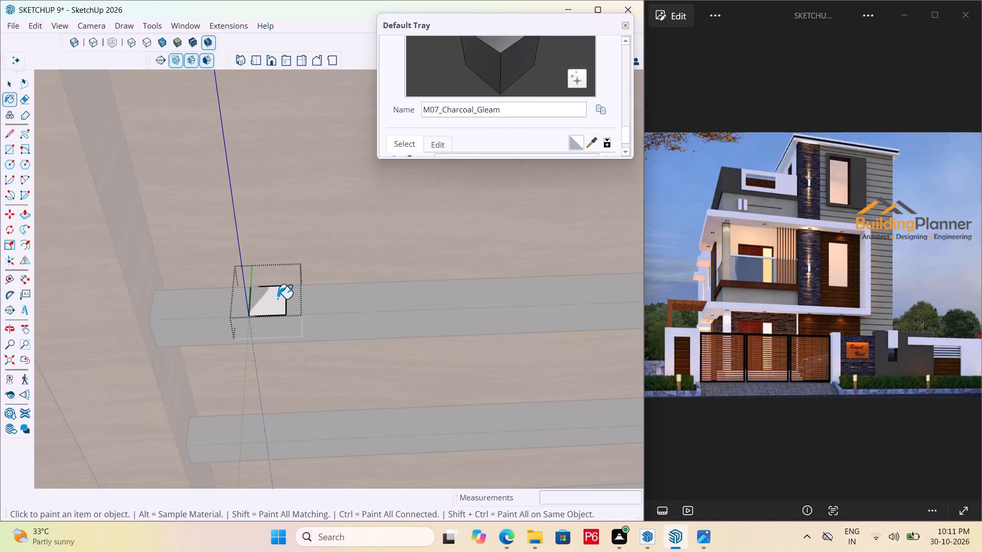
# Extrude the small rectangle about 3' 9/16" down through the horizontal bars to form a vertical bar.
pyautogui.press('p')
pyautogui.moveTo(286, 347); pyautogui.dragTo(285, 340, button='middle')
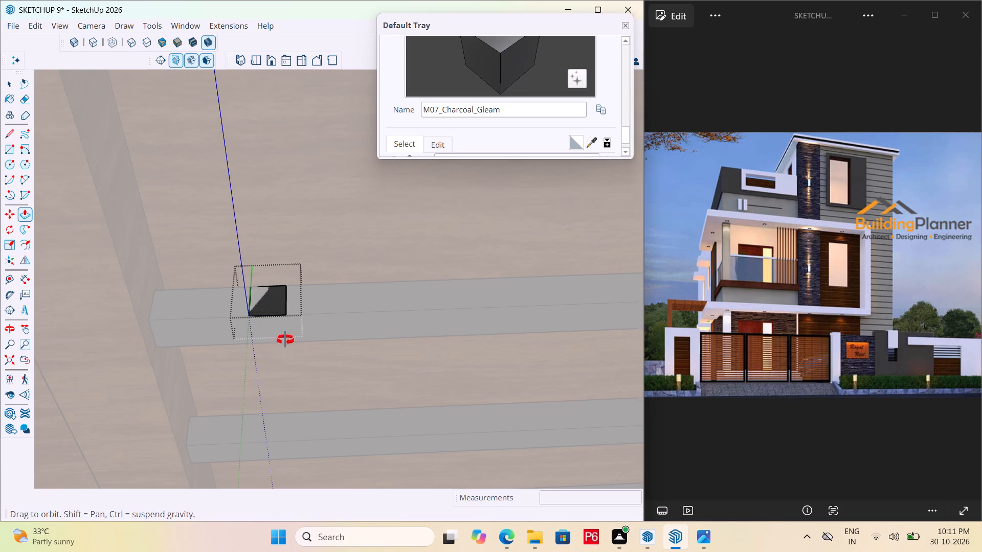
pyautogui.moveTo(285, 340); pyautogui.dragTo(284, 309, button='middle')
pyautogui.click(274, 281)
pyautogui.scroll(-7, 288, 354)
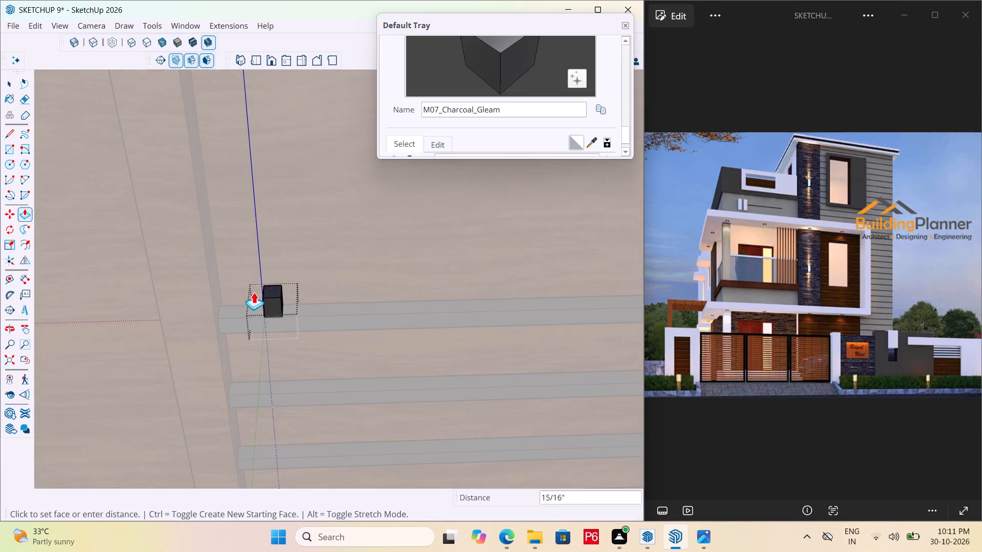
pyautogui.scroll(-13, 255, 281)
pyautogui.scroll(11, 284, 456)
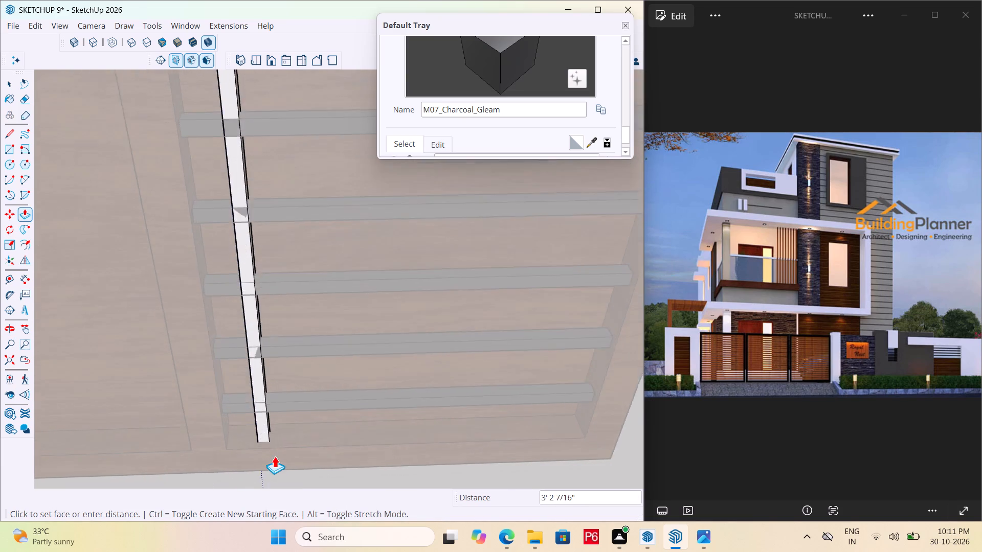
pyautogui.scroll(5, 275, 456)
pyautogui.click(297, 428)
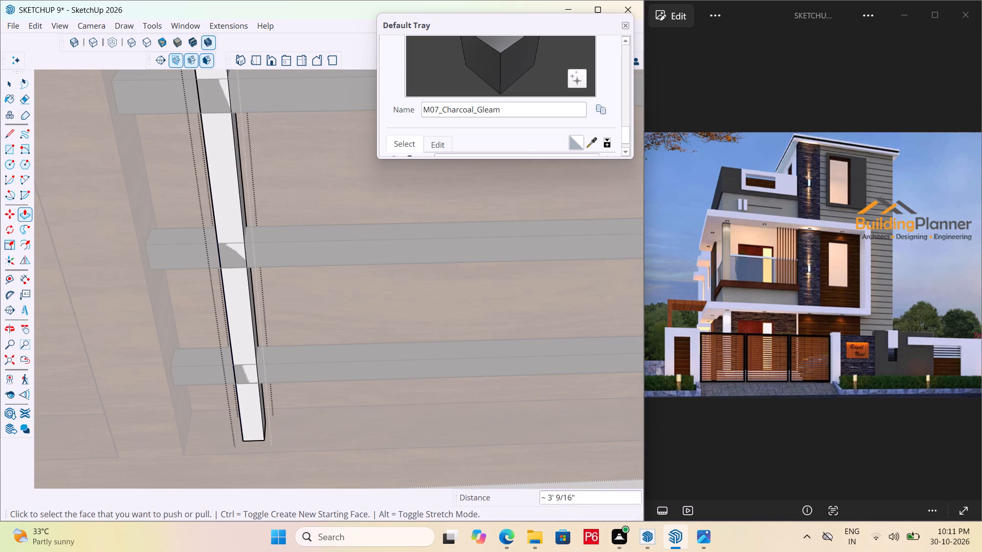
# Paint the vertical bar's faces with M06_Steel_Smoke from the Solid Colors materials, save the model and close the group.
pyautogui.scroll(-4, 522, 110)
pyautogui.scroll(1, 477, 123)
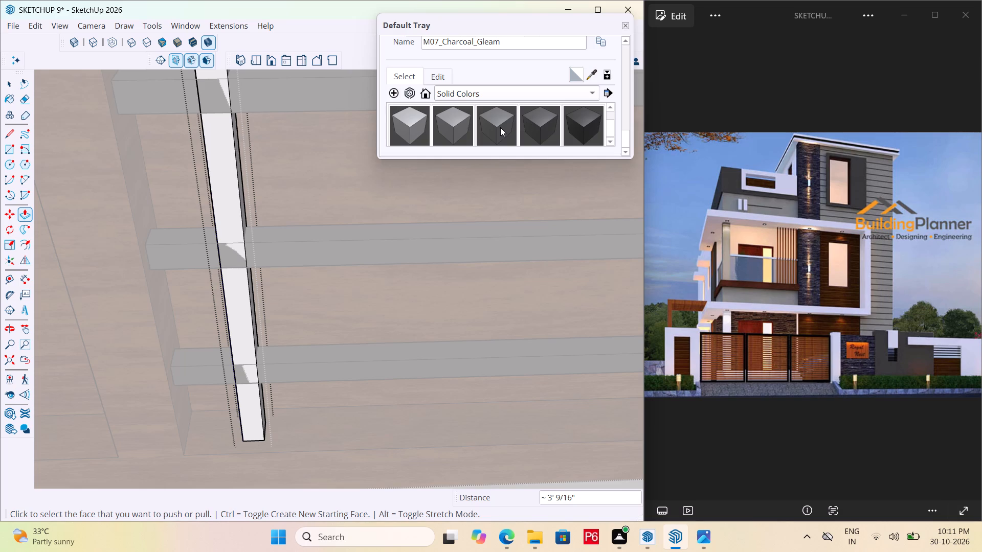
pyautogui.click(502, 122)
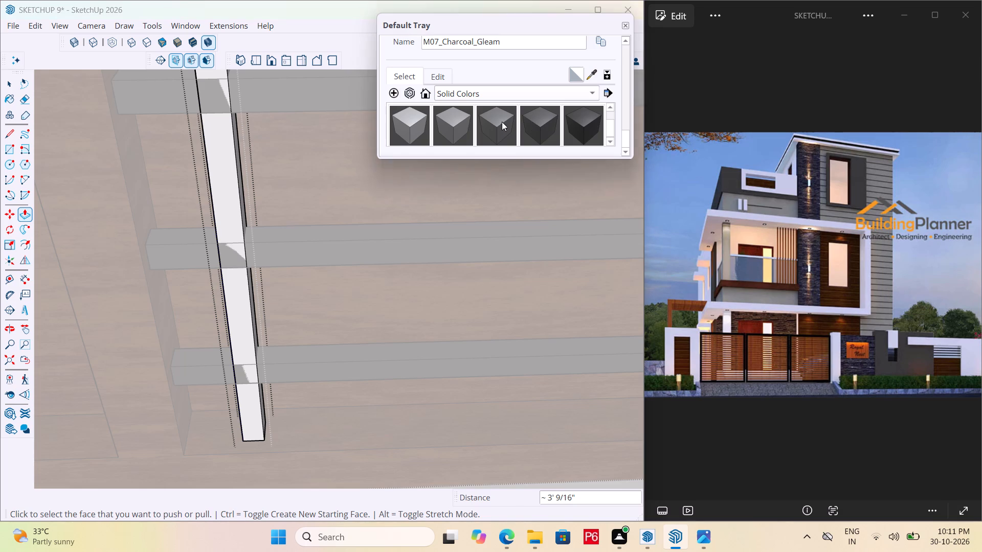
pyautogui.click(237, 326)
pyautogui.moveTo(260, 310); pyautogui.dragTo(103, 310, button='middle')
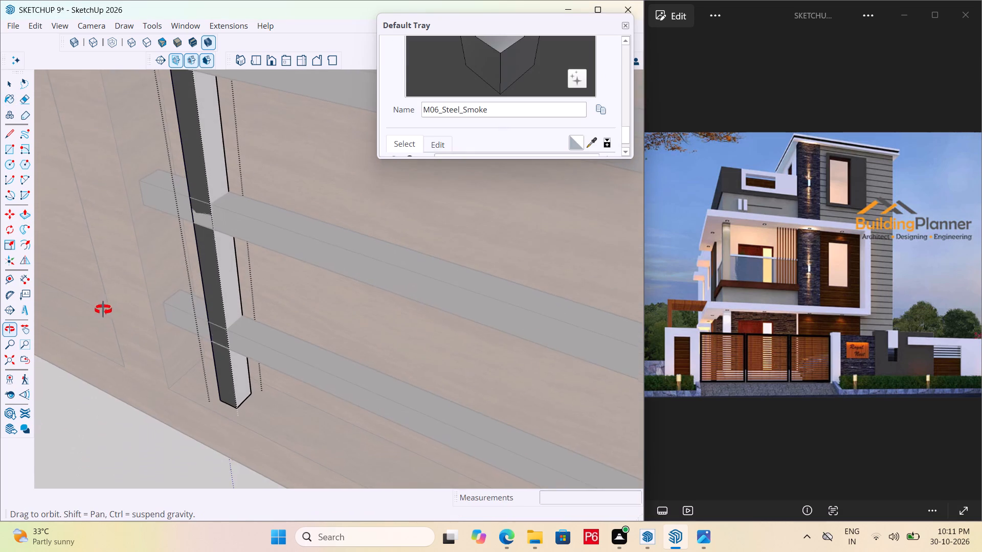
pyautogui.moveTo(103, 310); pyautogui.dragTo(103, 310, button='middle')
pyautogui.click(228, 268)
pyautogui.moveTo(172, 317); pyautogui.dragTo(544, 287, button='middle')
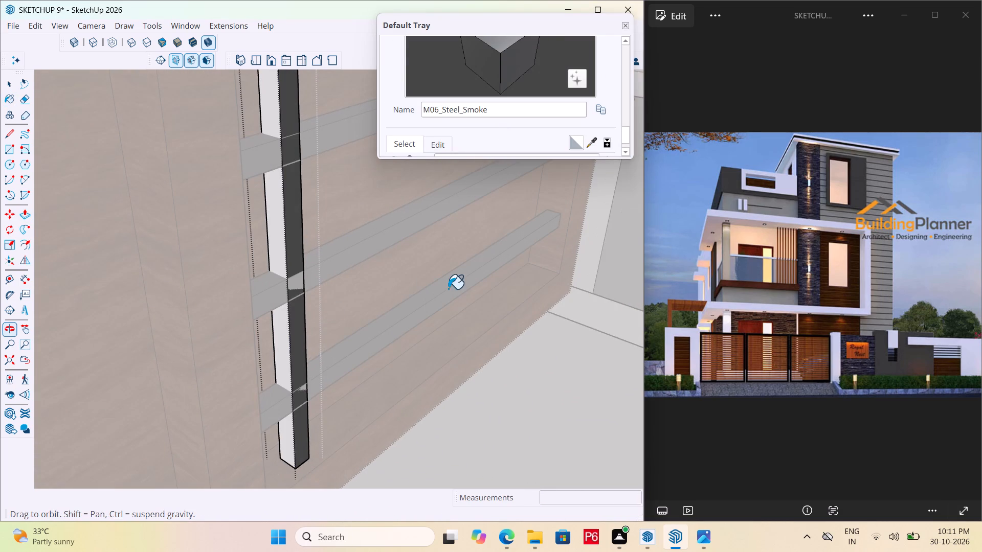
pyautogui.moveTo(284, 333); pyautogui.dragTo(287, 328)
pyautogui.scroll(-12, 280, 309)
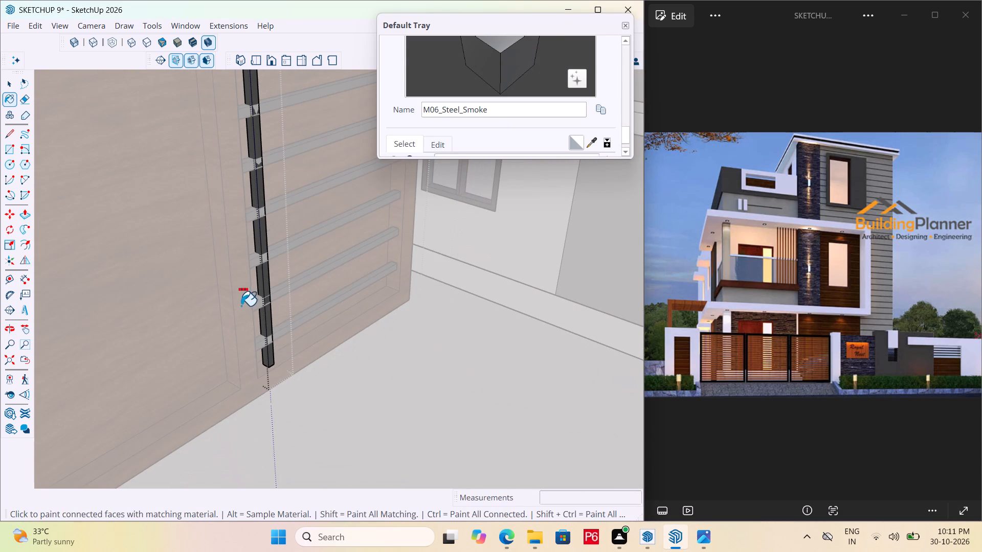
pyautogui.hotkey('ctrl', 's')
pyautogui.hotkey('ctrl', 's')
pyautogui.scroll(-4, 257, 393)
pyautogui.scroll(-4, 236, 306)
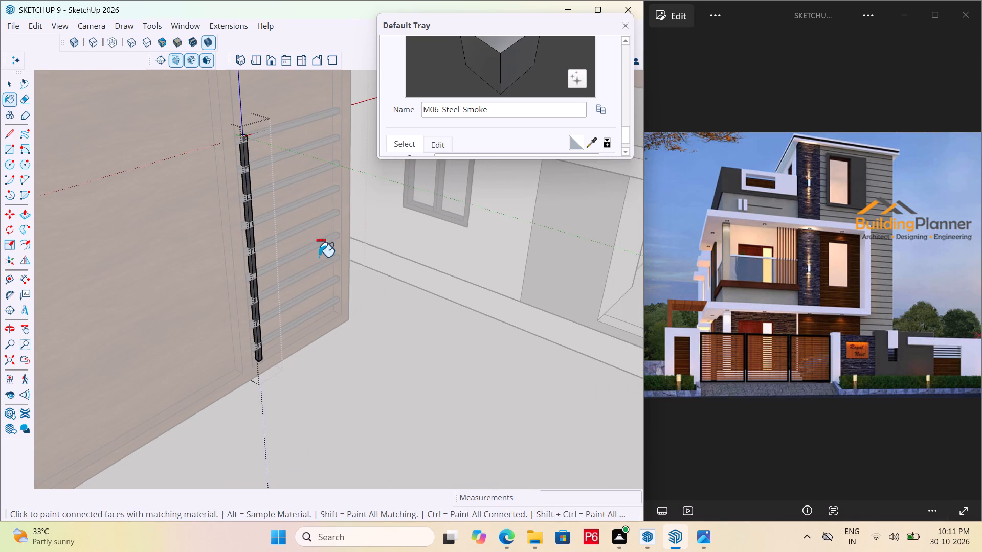
pyautogui.press('space')
pyautogui.click(368, 360)
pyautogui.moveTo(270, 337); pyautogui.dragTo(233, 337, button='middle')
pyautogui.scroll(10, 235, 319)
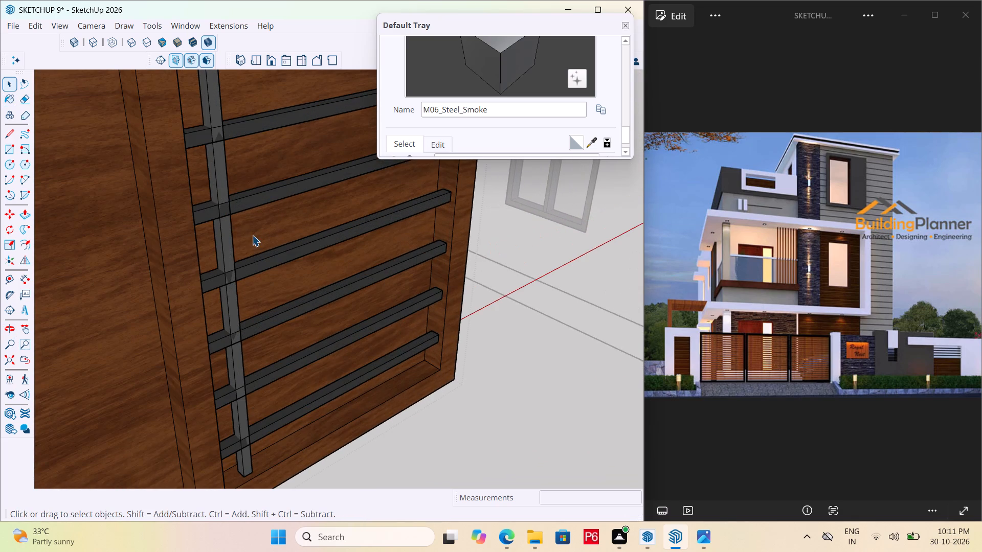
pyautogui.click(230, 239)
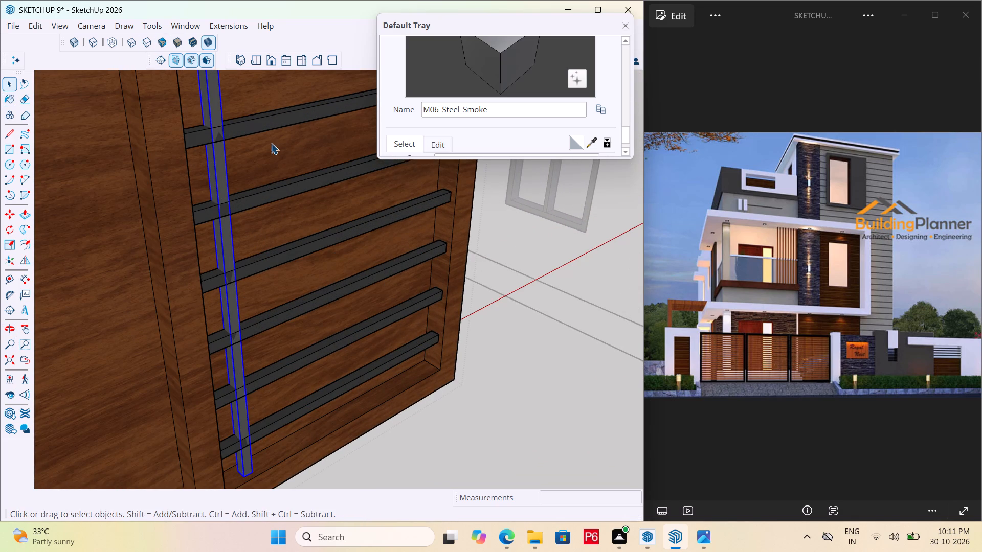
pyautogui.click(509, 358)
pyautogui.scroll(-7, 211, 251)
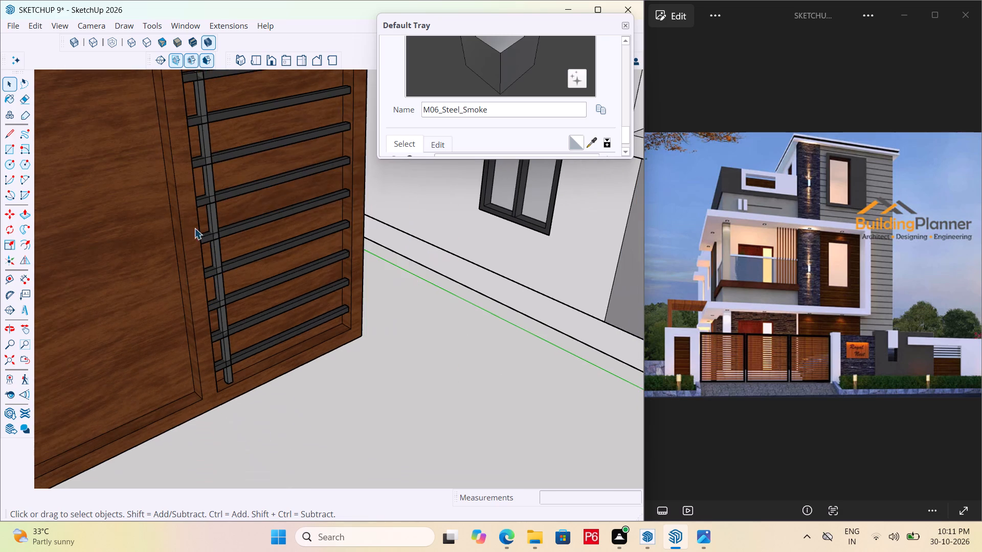
# Open the door group for editing.
pyautogui.scroll(-3, 239, 132)
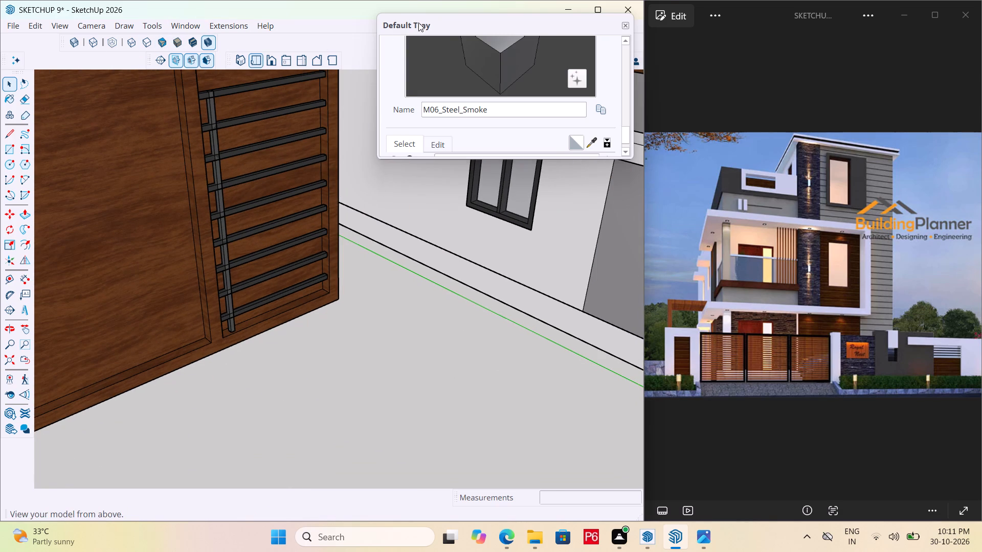
pyautogui.moveTo(418, 22); pyautogui.dragTo(428, 44)
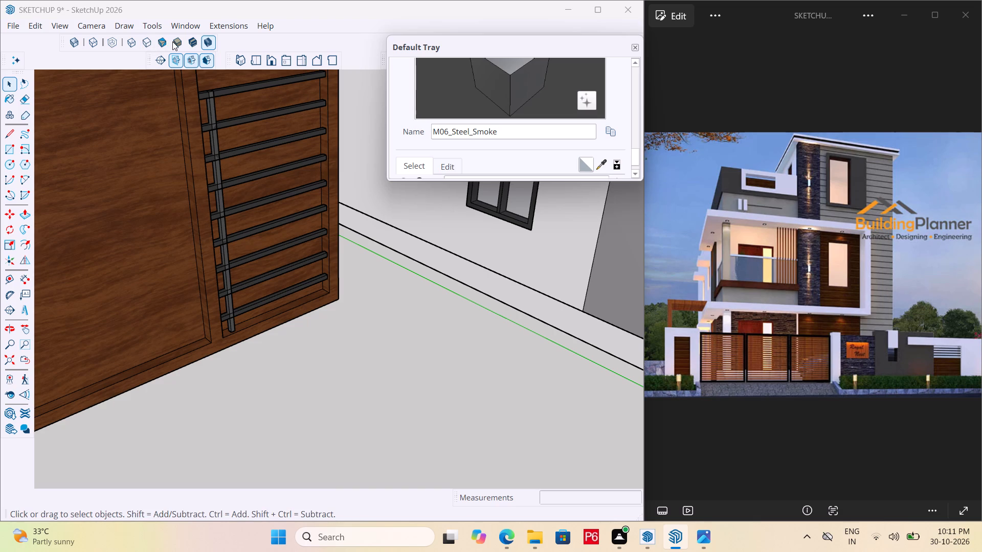
pyautogui.click(228, 90)
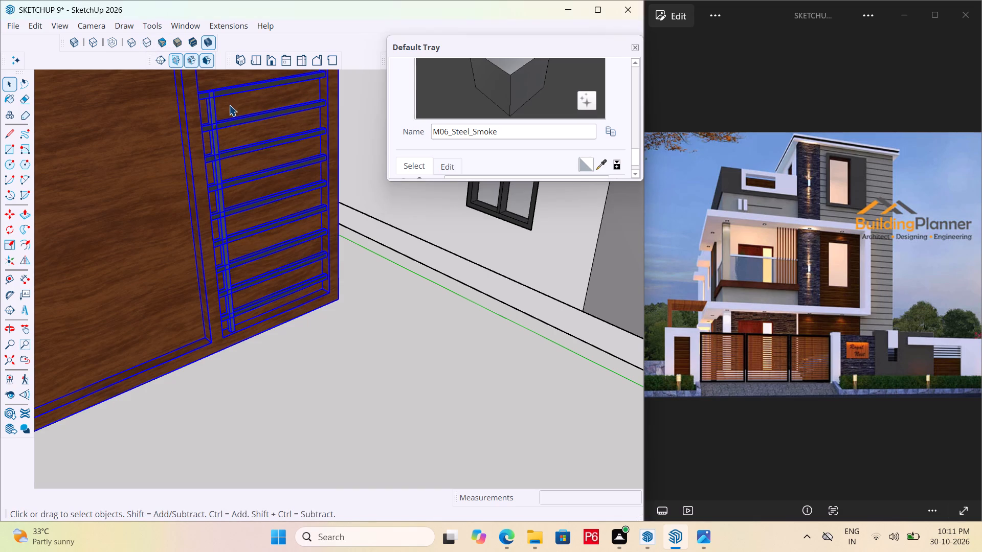
pyautogui.tripleClick(232, 114)
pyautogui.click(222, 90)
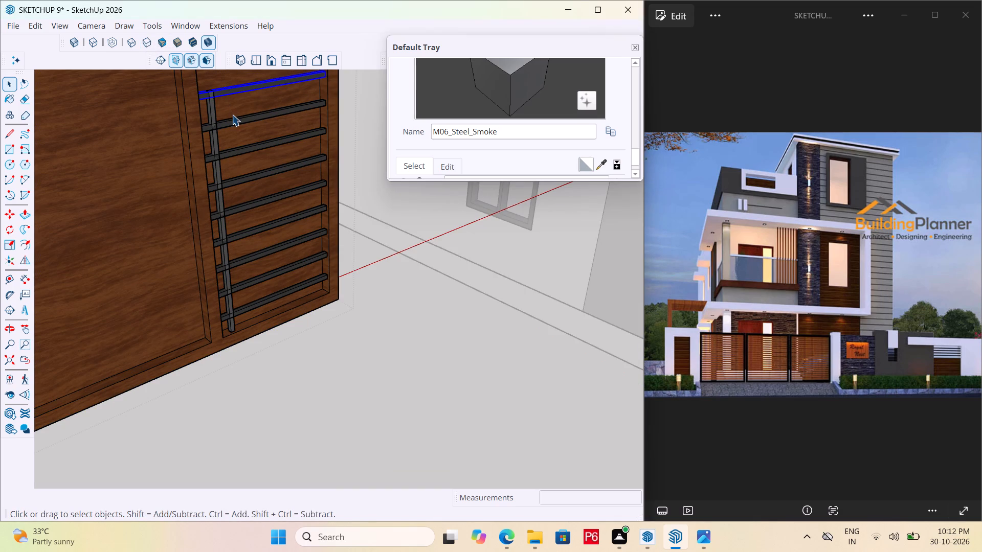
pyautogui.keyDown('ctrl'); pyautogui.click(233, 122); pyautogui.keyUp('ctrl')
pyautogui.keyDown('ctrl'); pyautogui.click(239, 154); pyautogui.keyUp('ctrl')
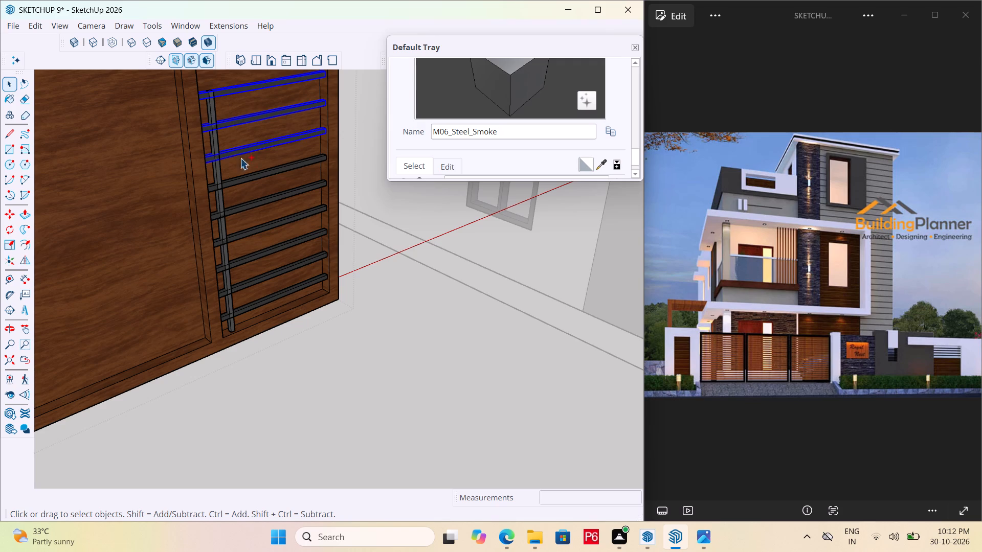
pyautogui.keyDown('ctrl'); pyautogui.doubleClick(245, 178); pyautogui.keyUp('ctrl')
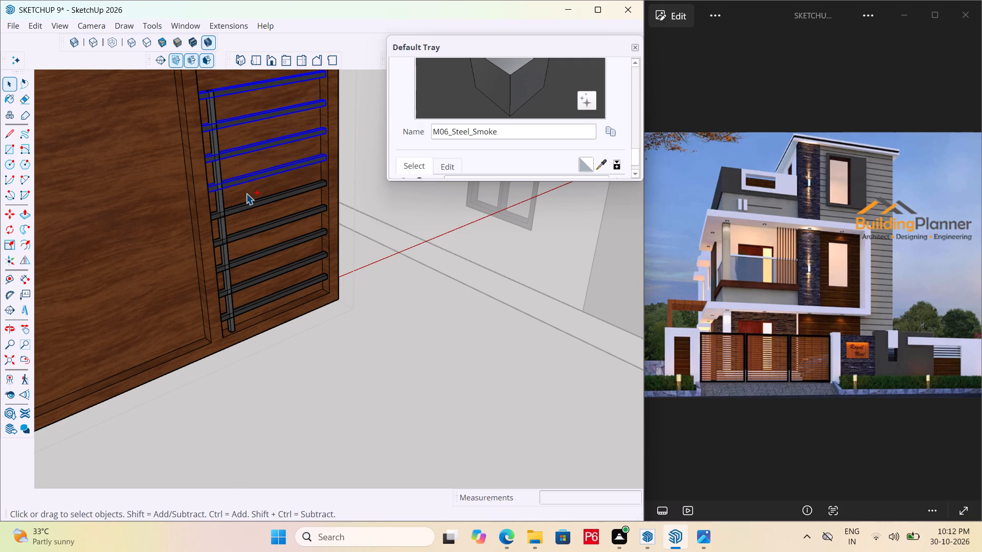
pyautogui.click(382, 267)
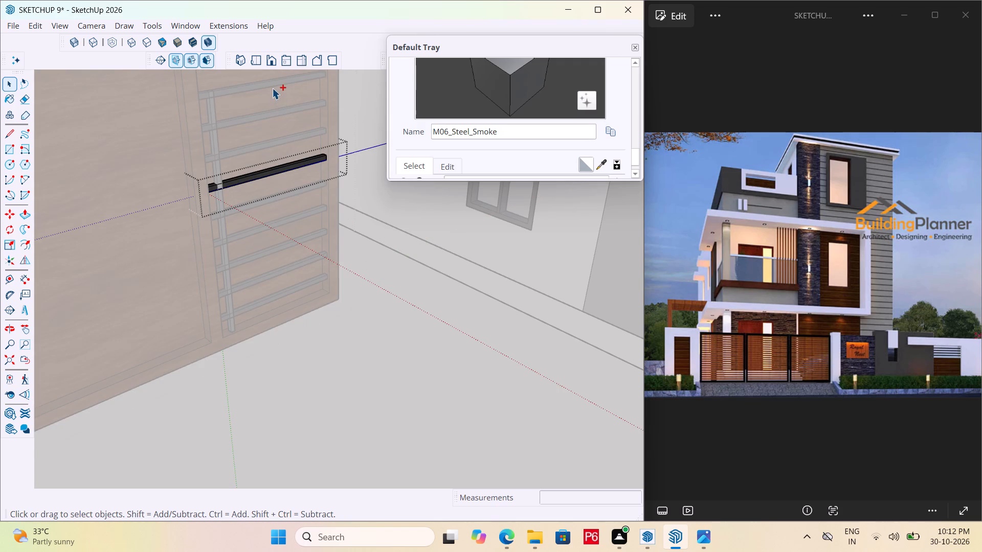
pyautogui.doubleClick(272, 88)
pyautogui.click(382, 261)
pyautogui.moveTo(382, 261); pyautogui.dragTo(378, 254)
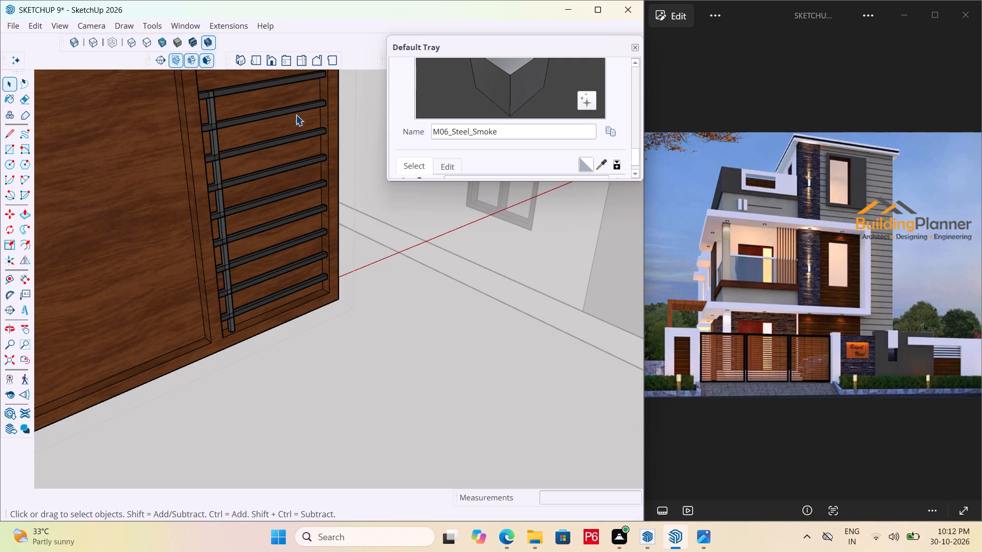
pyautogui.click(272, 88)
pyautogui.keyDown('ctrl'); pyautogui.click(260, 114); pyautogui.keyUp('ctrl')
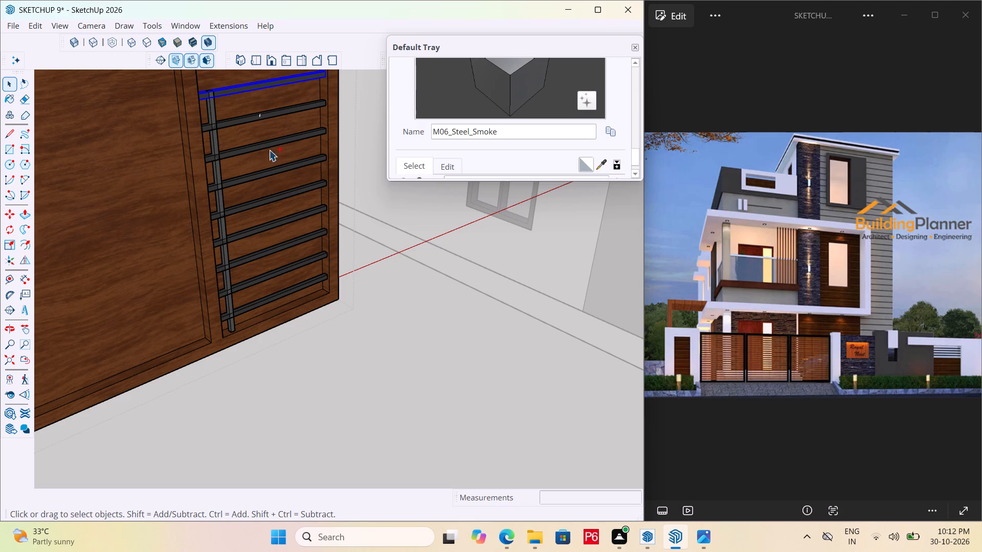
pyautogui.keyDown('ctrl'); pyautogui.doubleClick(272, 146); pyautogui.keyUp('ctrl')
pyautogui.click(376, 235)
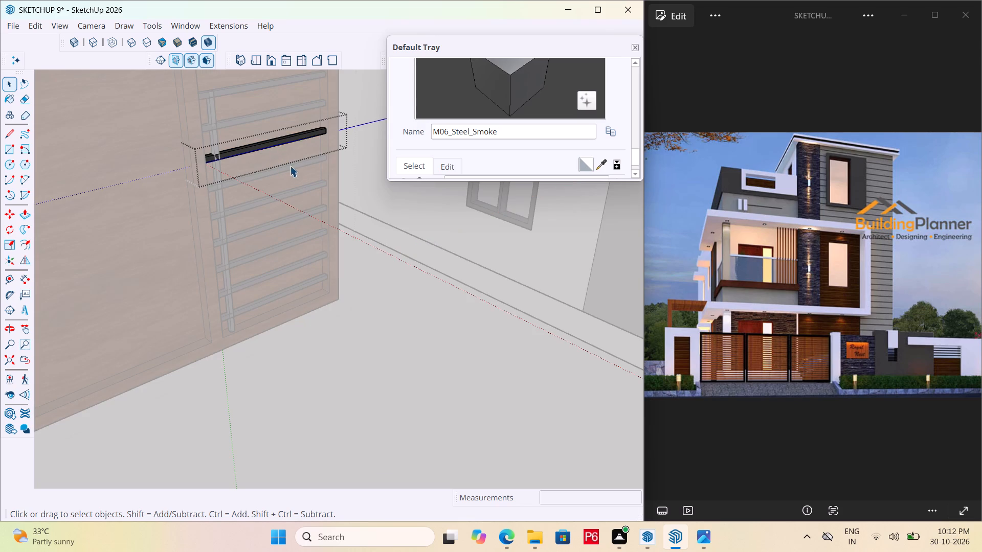
# Select all nine horizontal bars of the grille on the door's narrow panel, leaving the vertical bar out.
pyautogui.keyDown('ctrl'); pyautogui.click(272, 85); pyautogui.keyUp('ctrl')
pyautogui.keyDown('ctrl'); pyautogui.click(286, 109); pyautogui.keyUp('ctrl')
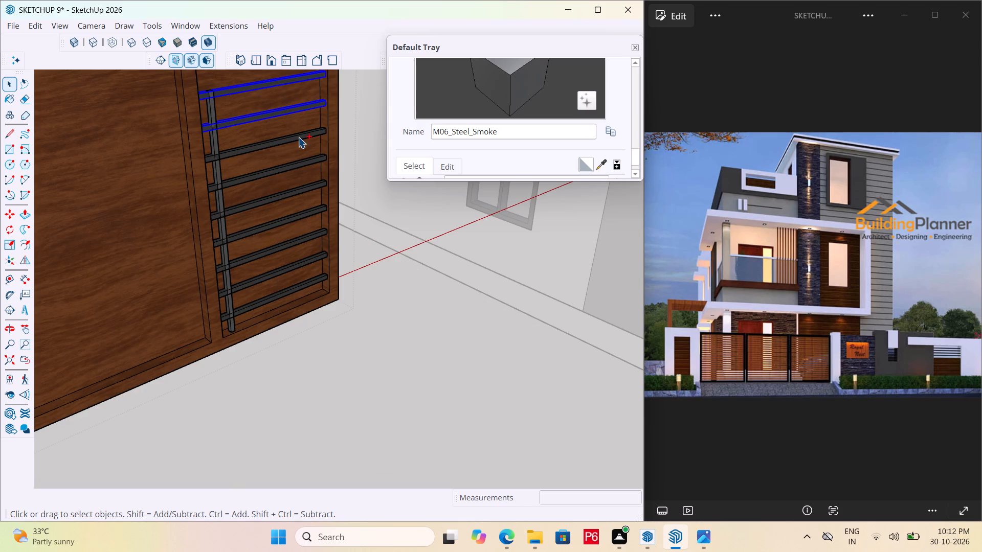
pyautogui.keyDown('ctrl'); pyautogui.click(298, 137); pyautogui.keyUp('ctrl')
pyautogui.keyDown('ctrl'); pyautogui.click(310, 161); pyautogui.keyUp('ctrl')
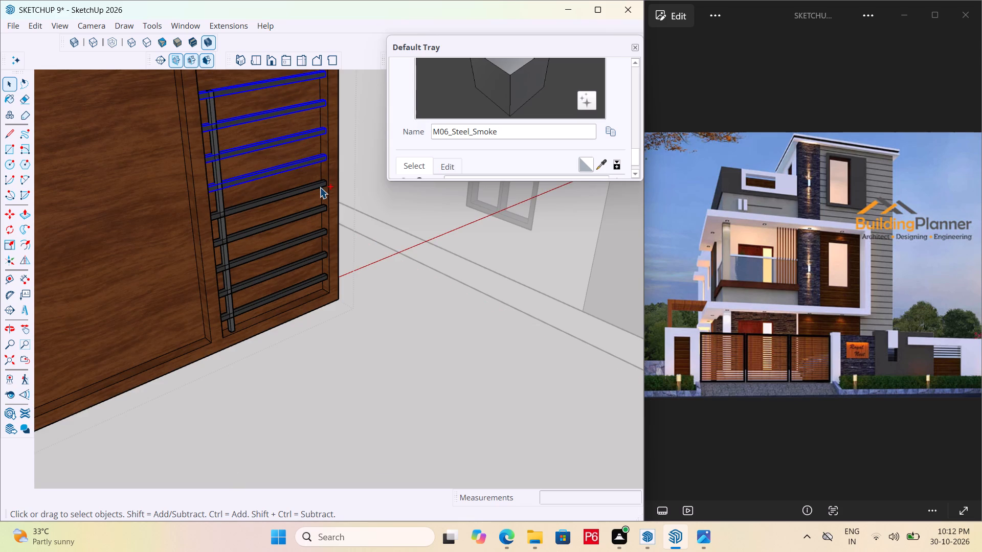
pyautogui.keyDown('ctrl'); pyautogui.click(320, 187); pyautogui.keyUp('ctrl')
pyautogui.keyDown('ctrl'); pyautogui.click(318, 209); pyautogui.keyUp('ctrl')
pyautogui.keyDown('ctrl'); pyautogui.click(319, 236); pyautogui.keyUp('ctrl')
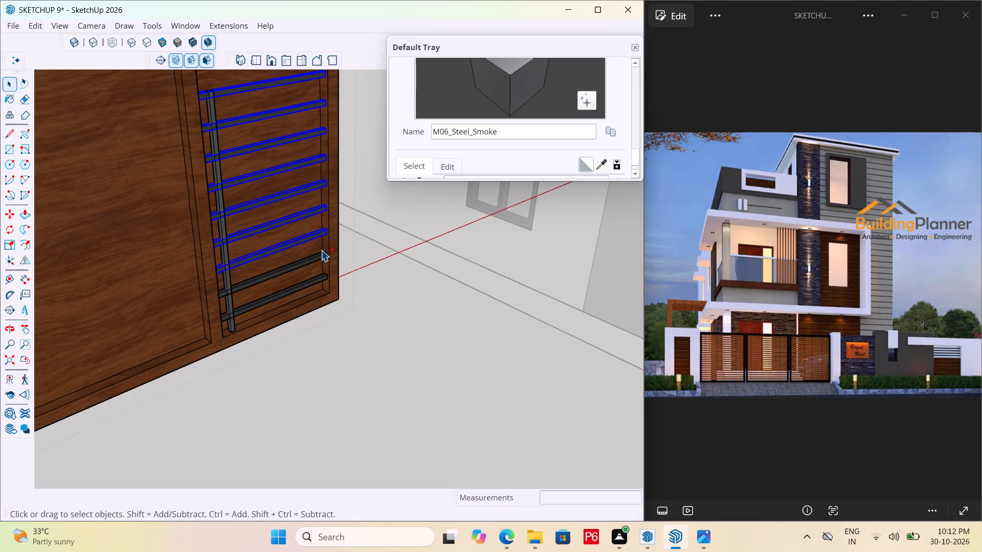
pyautogui.keyDown('ctrl'); pyautogui.click(318, 256); pyautogui.keyUp('ctrl')
pyautogui.keyDown('ctrl'); pyautogui.click(313, 284); pyautogui.keyUp('ctrl')
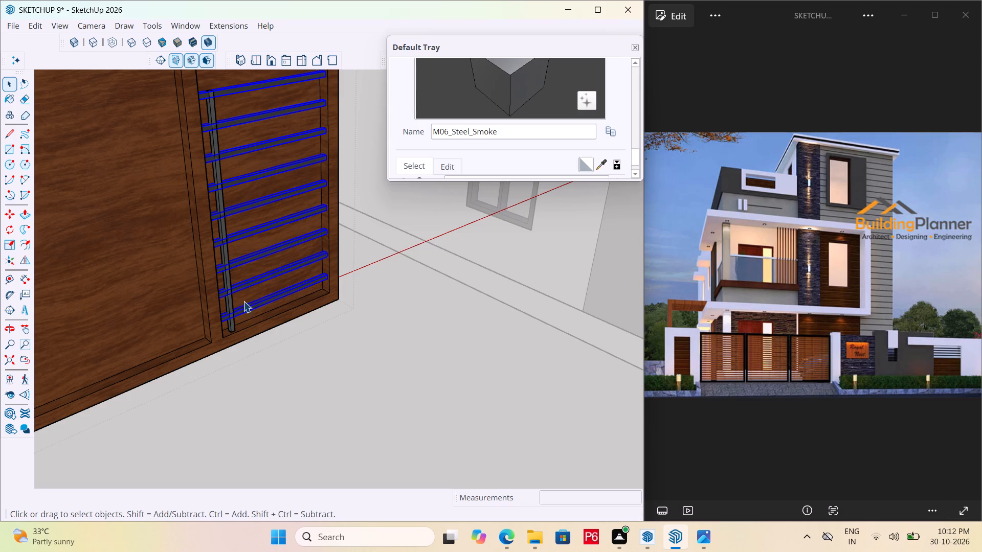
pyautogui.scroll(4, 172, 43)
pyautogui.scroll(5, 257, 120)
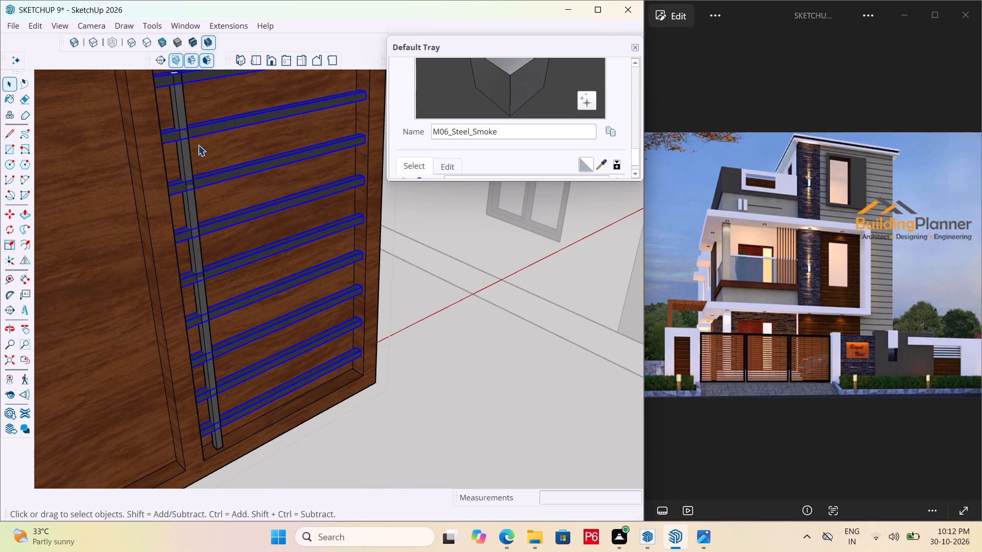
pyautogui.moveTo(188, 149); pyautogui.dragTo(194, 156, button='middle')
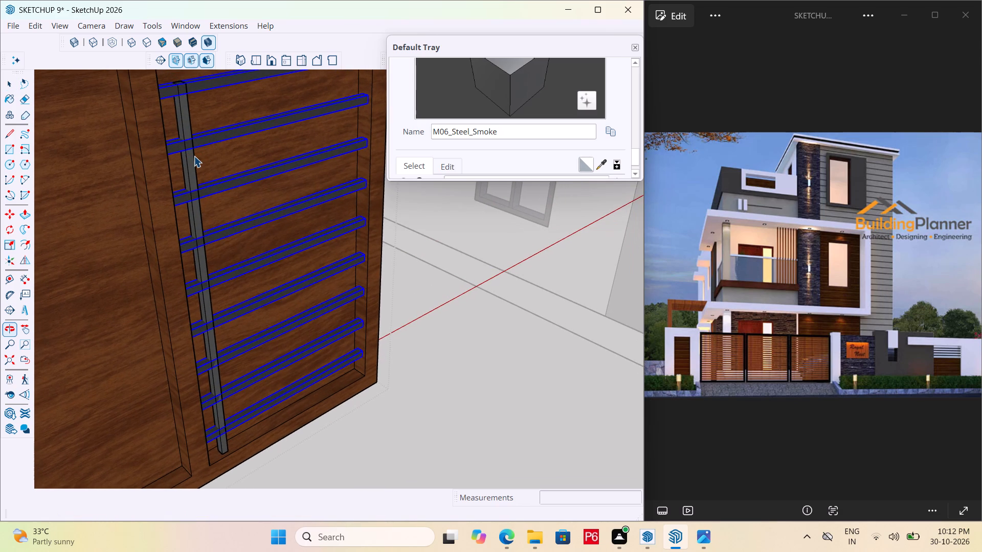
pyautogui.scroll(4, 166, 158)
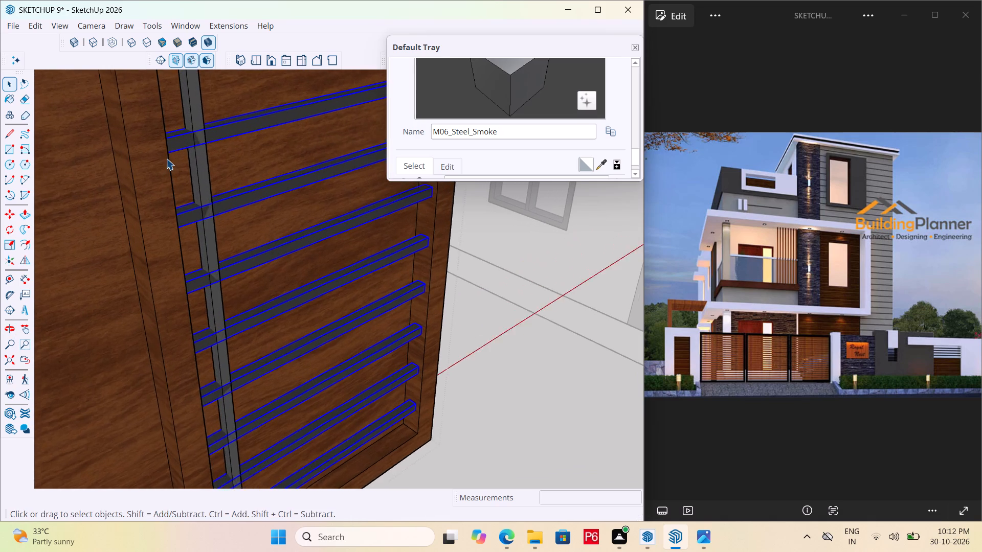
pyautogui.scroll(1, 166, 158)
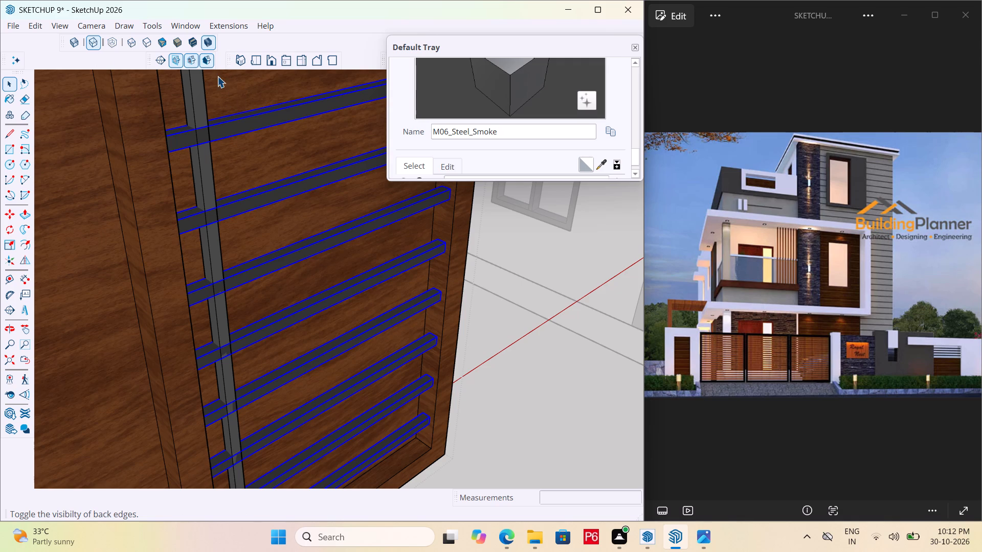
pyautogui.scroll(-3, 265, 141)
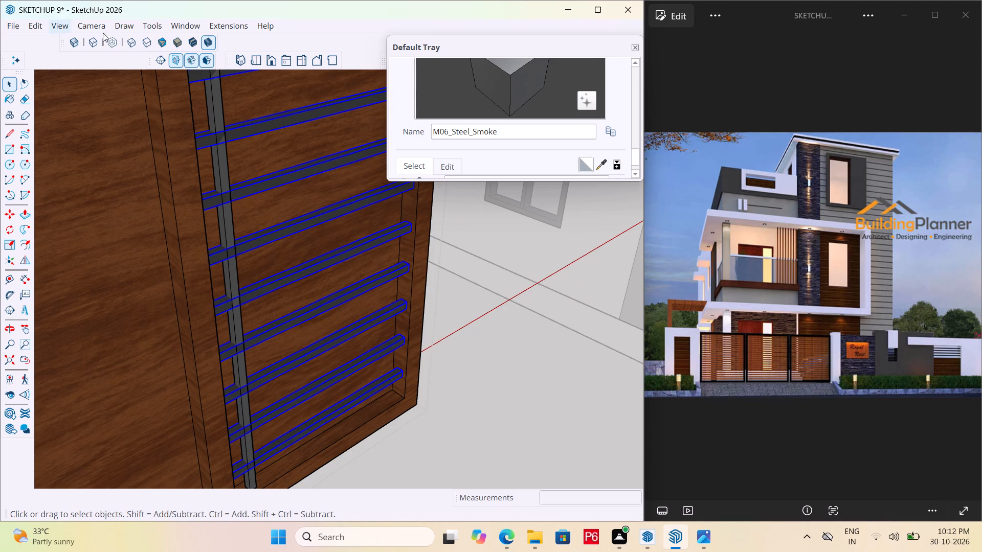
# Turn on the 1001bit - tools toolbar in the toolbar settings.
pyautogui.click(159, 25)
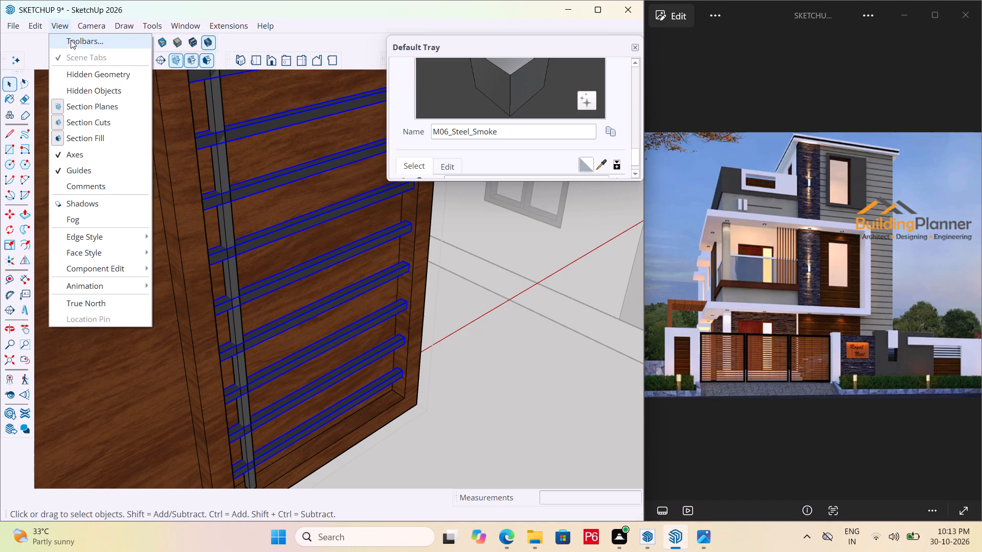
pyautogui.click(71, 40)
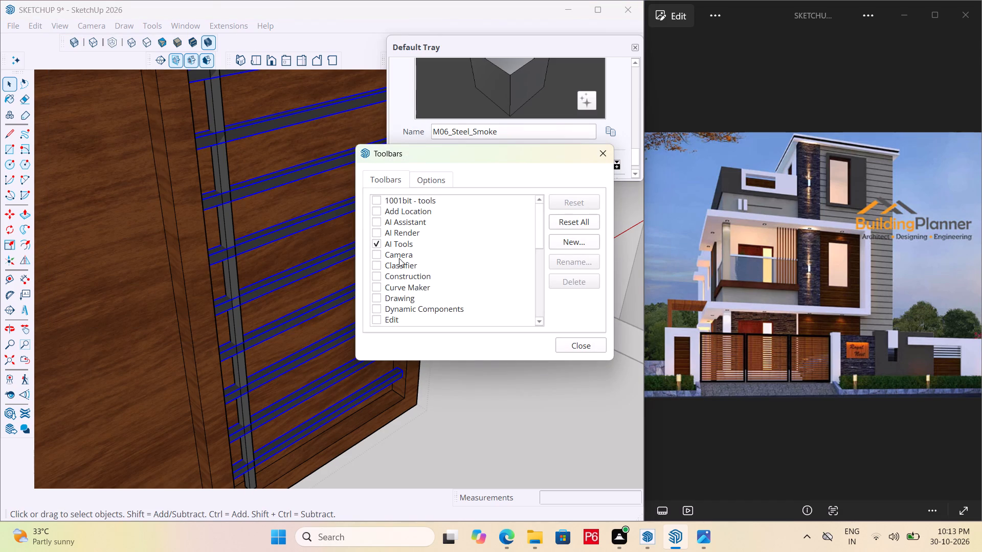
pyautogui.scroll(-4, 420, 287)
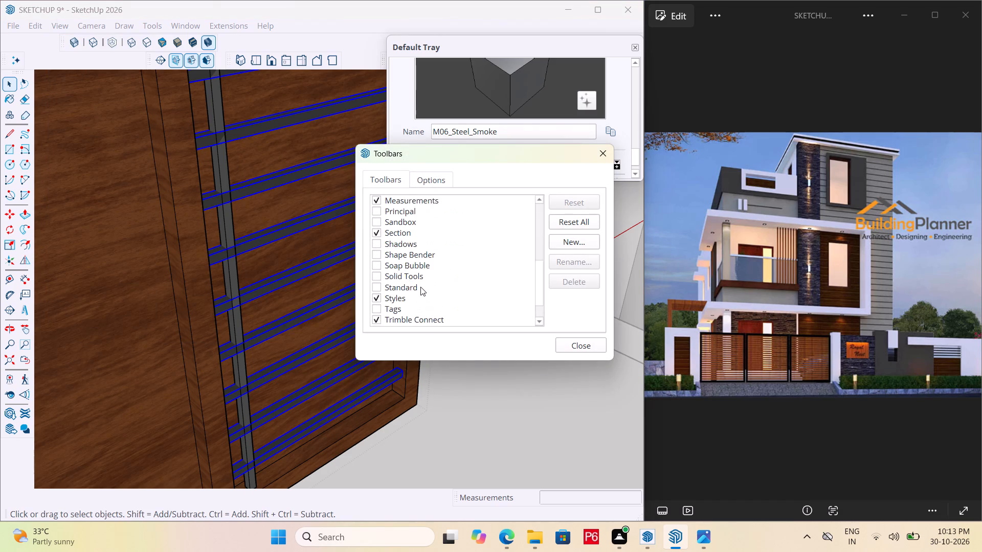
pyautogui.scroll(-2, 420, 287)
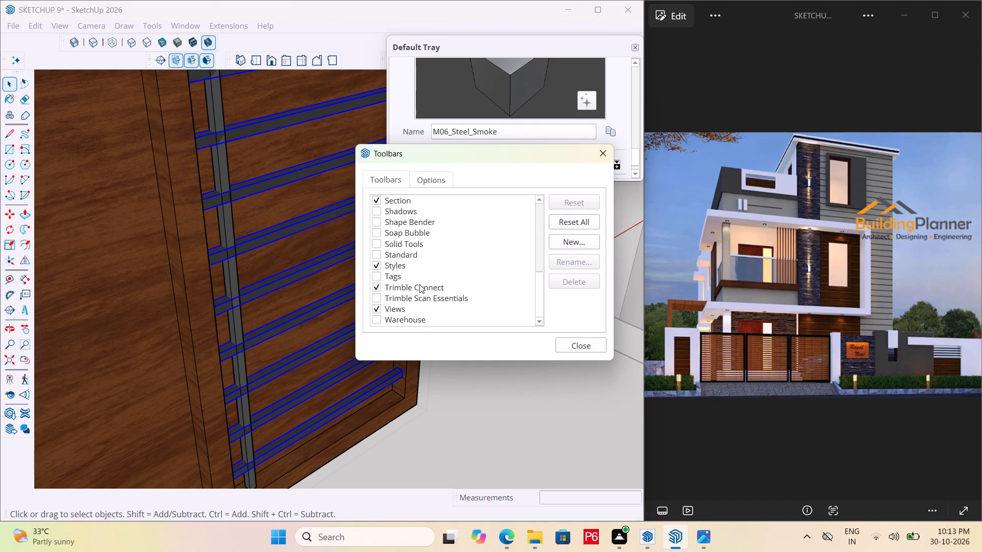
pyautogui.scroll(-7, 405, 283)
pyautogui.scroll(15, 465, 313)
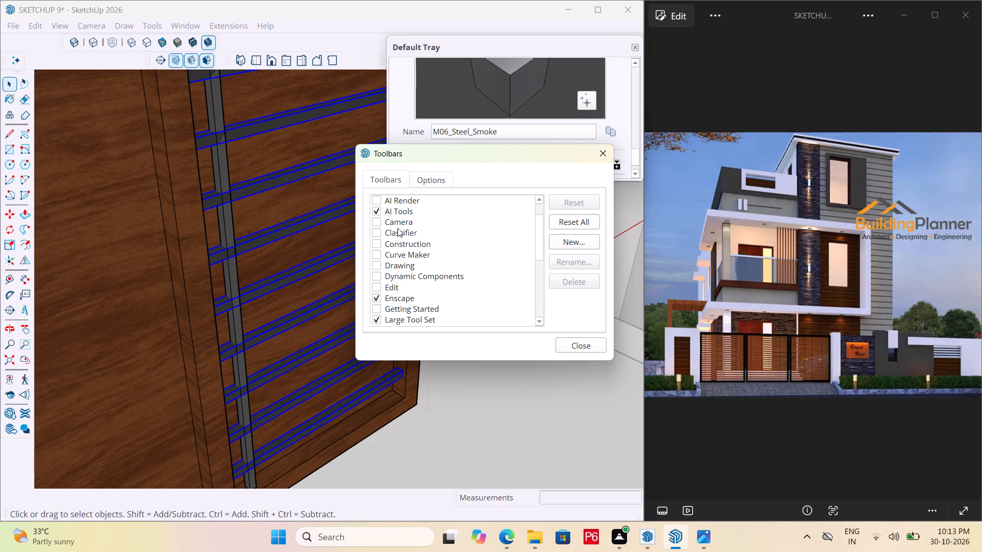
pyautogui.click(378, 202)
# Dock the 1001bit - tools toolbar in its own row below the existing toolbars, moving the Default Tray clear of it.
pyautogui.moveTo(434, 118); pyautogui.dragTo(329, 58)
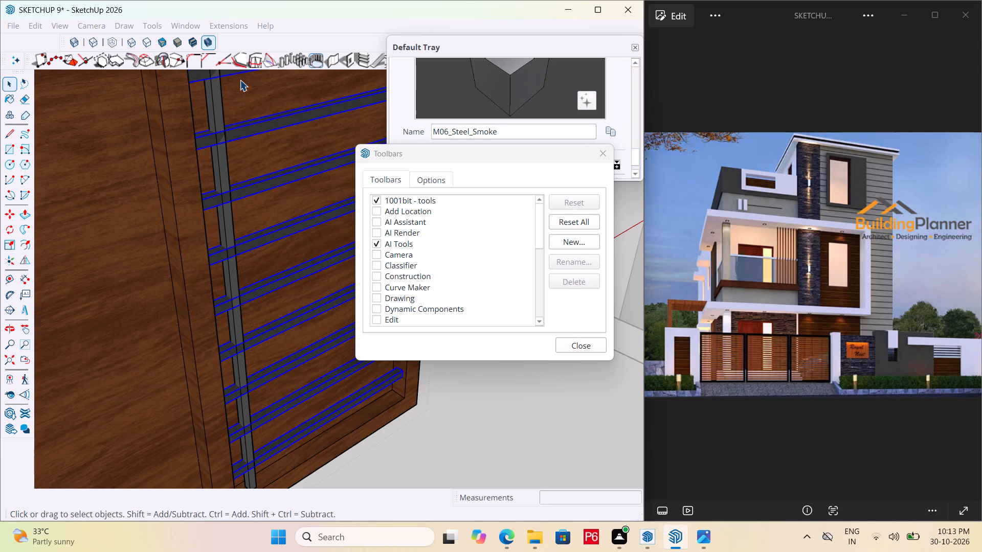
pyautogui.scroll(-3, 235, 81)
pyautogui.moveTo(459, 42); pyautogui.dragTo(464, 83)
pyautogui.moveTo(333, 58); pyautogui.dragTo(271, 107)
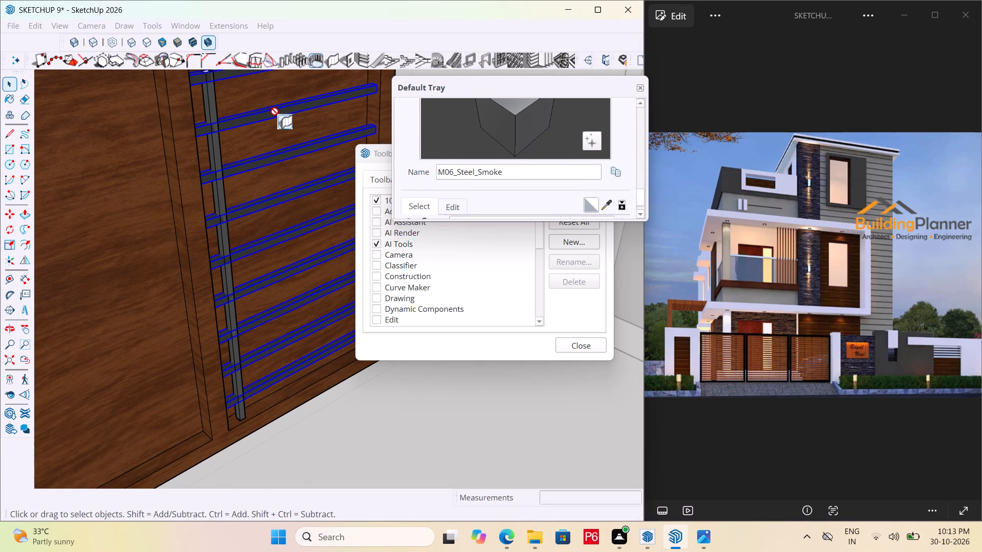
pyautogui.moveTo(271, 107); pyautogui.dragTo(270, 104)
pyautogui.moveTo(25, 61); pyautogui.dragTo(43, 77)
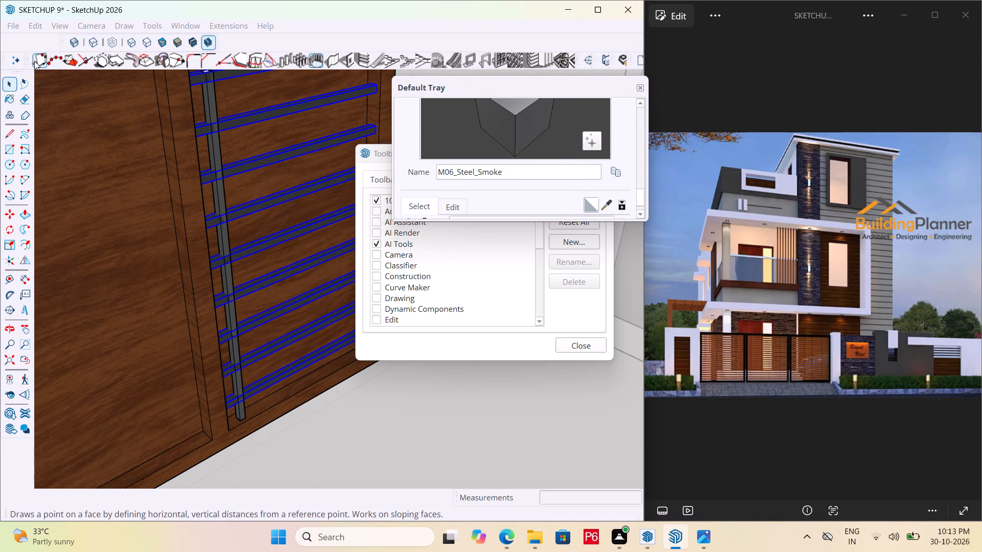
pyautogui.moveTo(28, 61); pyautogui.dragTo(125, 77)
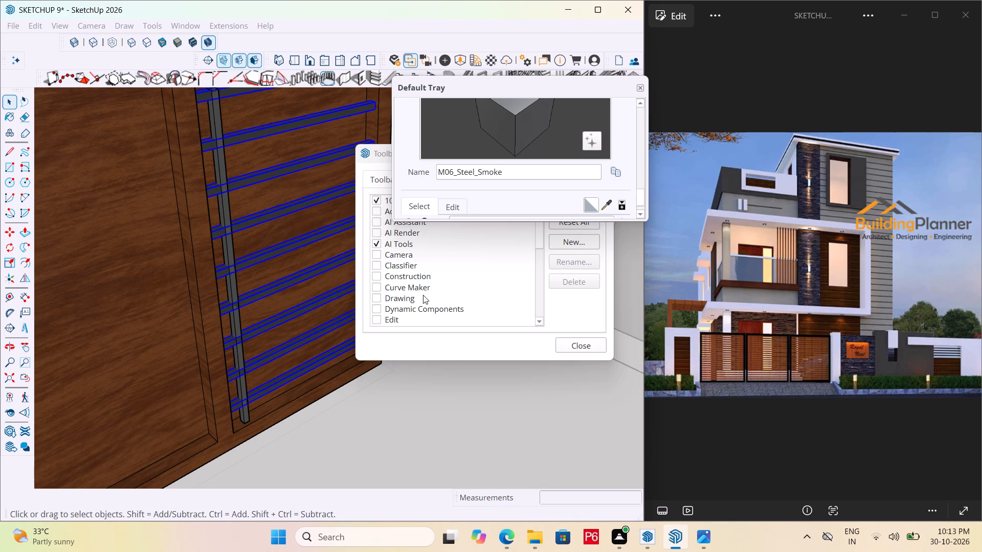
# Turn on the AI Assistant and AI Render toolbars in the toolbar settings.
pyautogui.moveTo(383, 153); pyautogui.dragTo(288, 194)
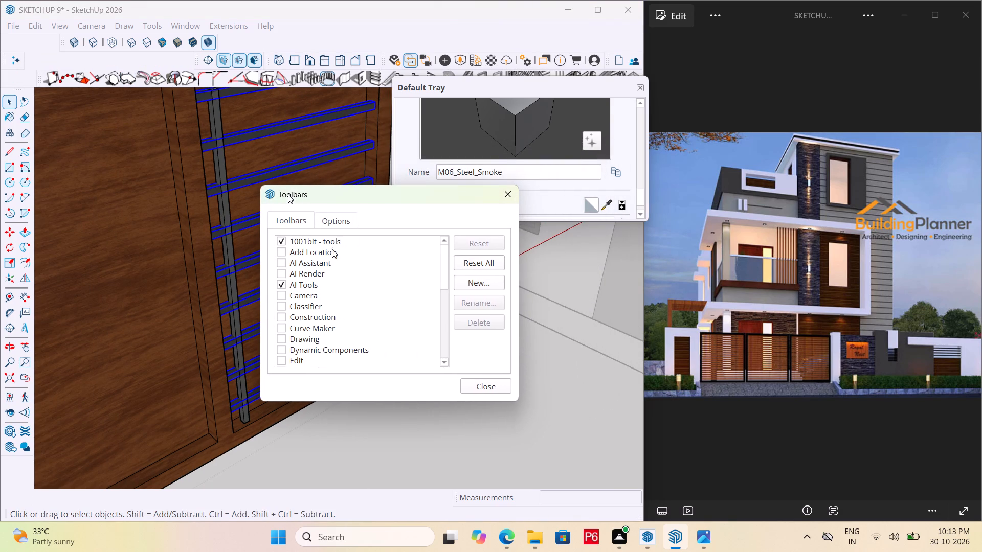
pyautogui.click(282, 263)
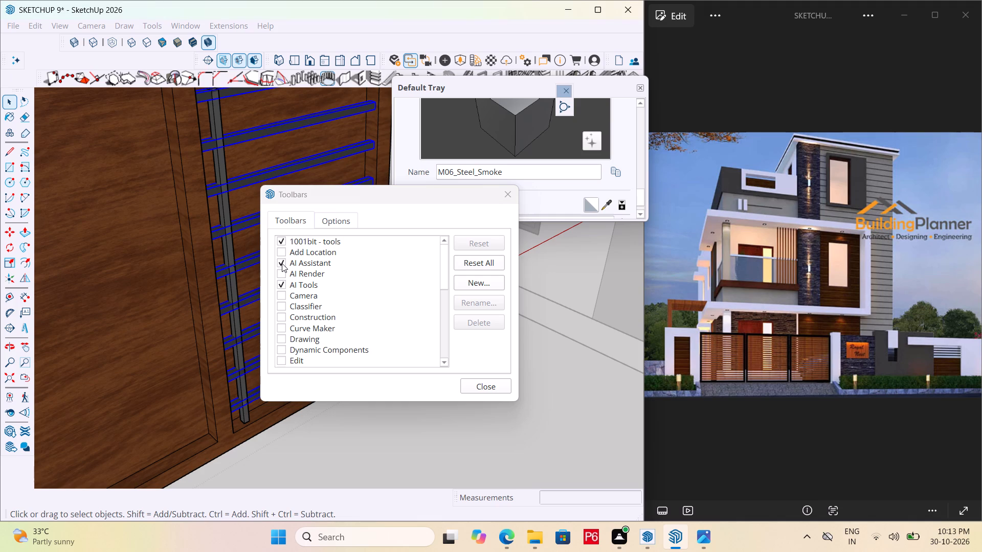
pyautogui.click(283, 275)
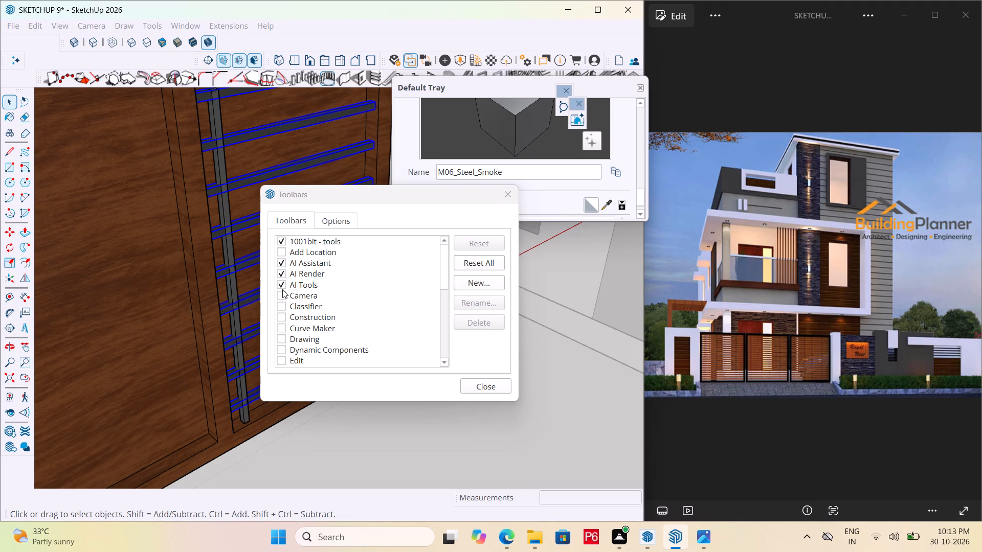
pyautogui.scroll(-1, 305, 289)
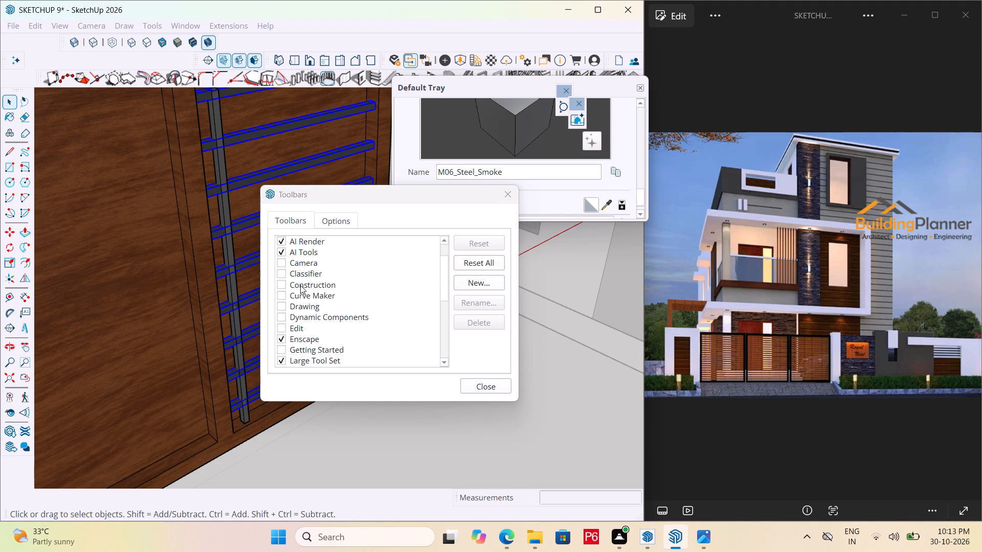
pyautogui.click(579, 121)
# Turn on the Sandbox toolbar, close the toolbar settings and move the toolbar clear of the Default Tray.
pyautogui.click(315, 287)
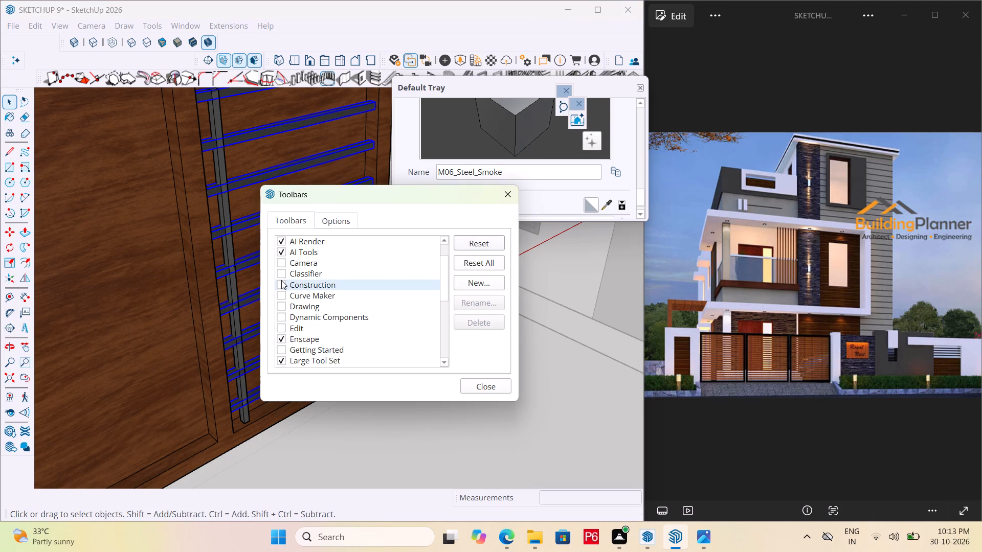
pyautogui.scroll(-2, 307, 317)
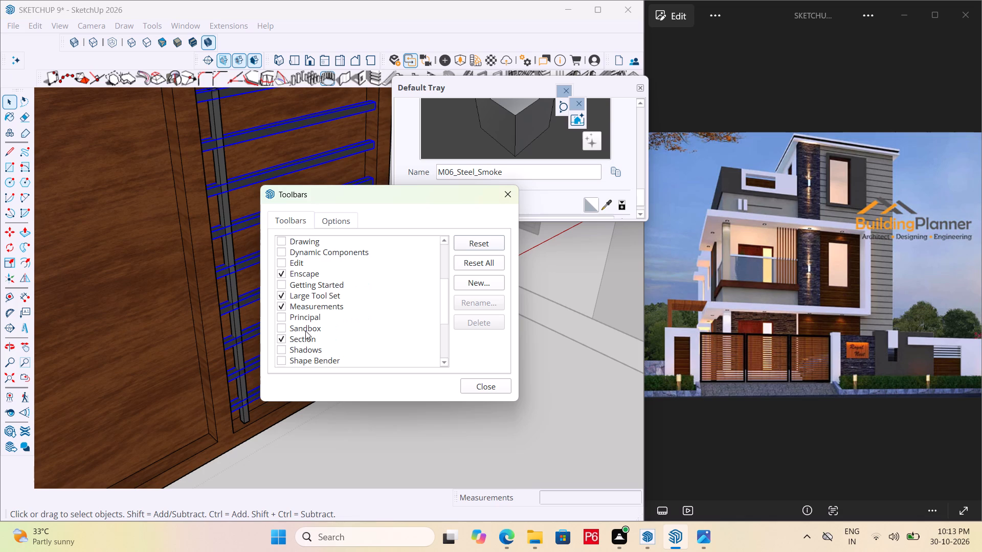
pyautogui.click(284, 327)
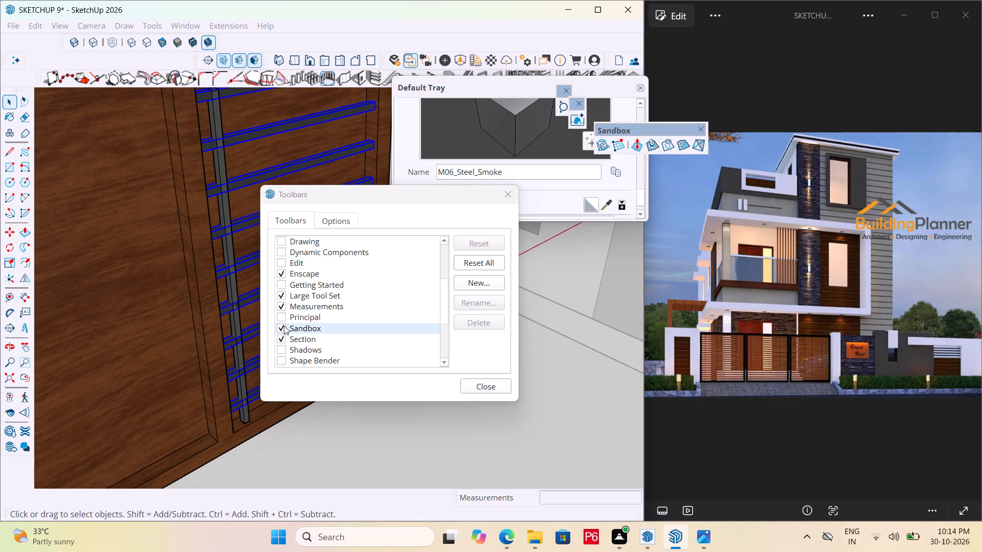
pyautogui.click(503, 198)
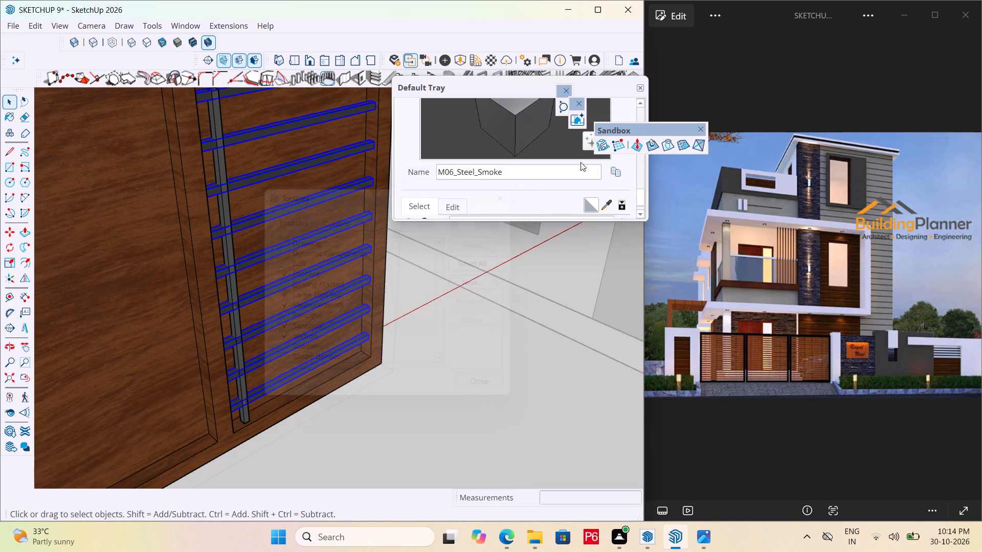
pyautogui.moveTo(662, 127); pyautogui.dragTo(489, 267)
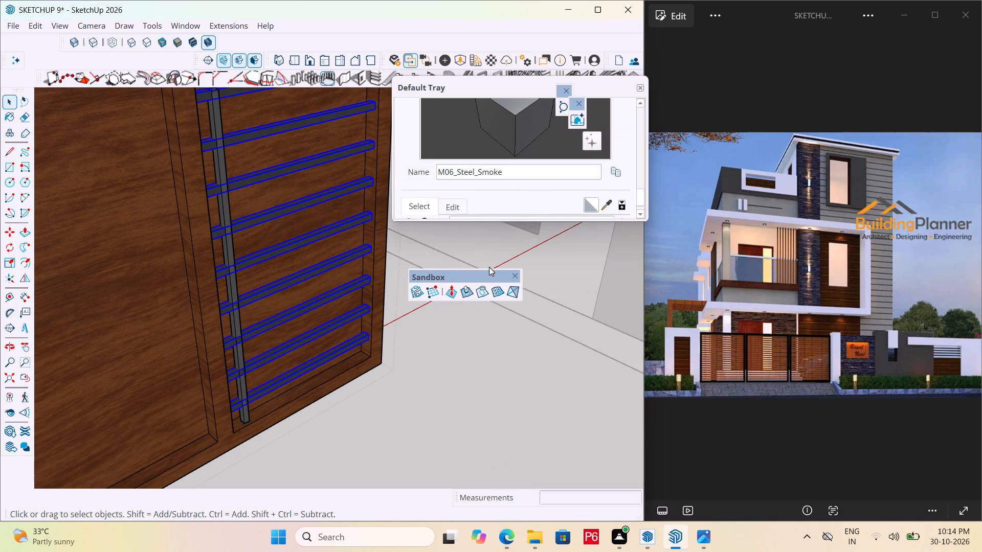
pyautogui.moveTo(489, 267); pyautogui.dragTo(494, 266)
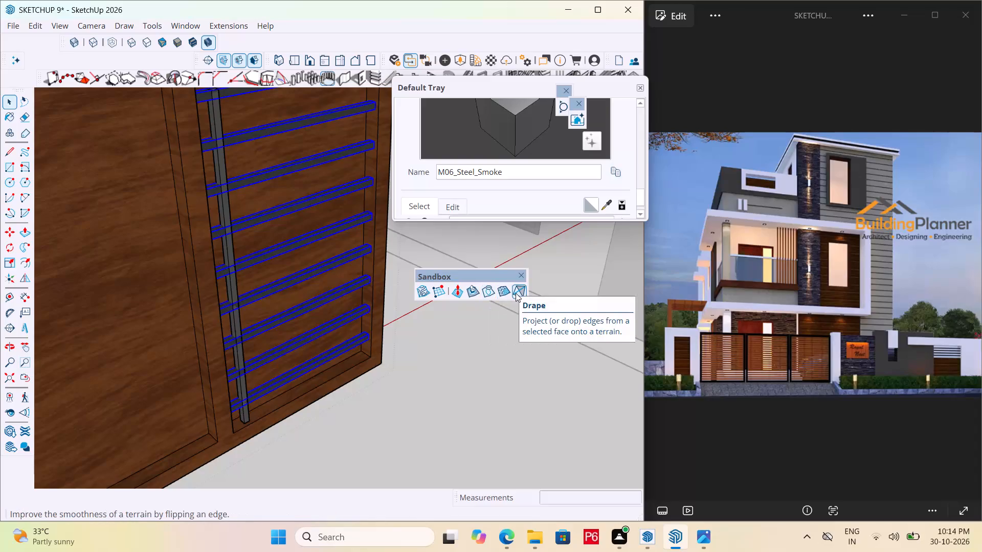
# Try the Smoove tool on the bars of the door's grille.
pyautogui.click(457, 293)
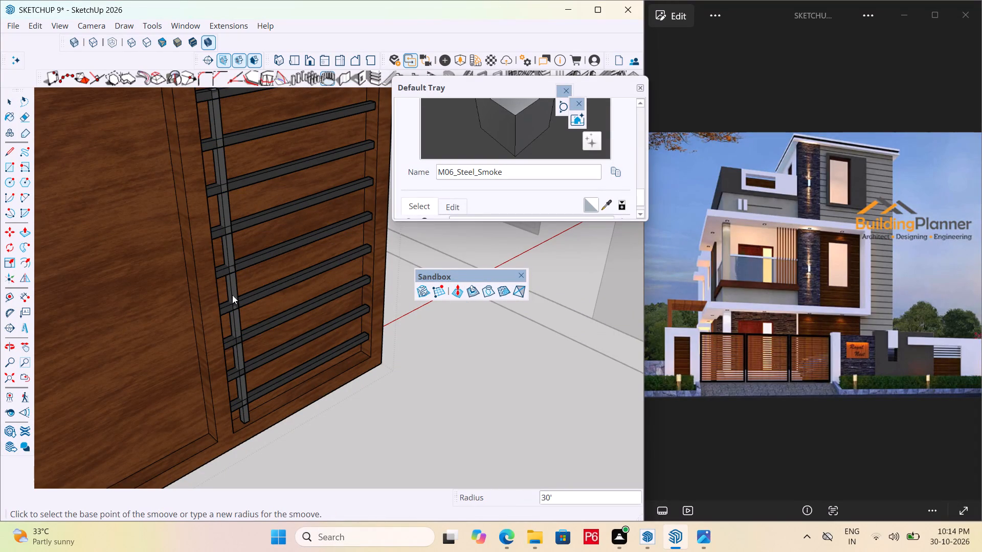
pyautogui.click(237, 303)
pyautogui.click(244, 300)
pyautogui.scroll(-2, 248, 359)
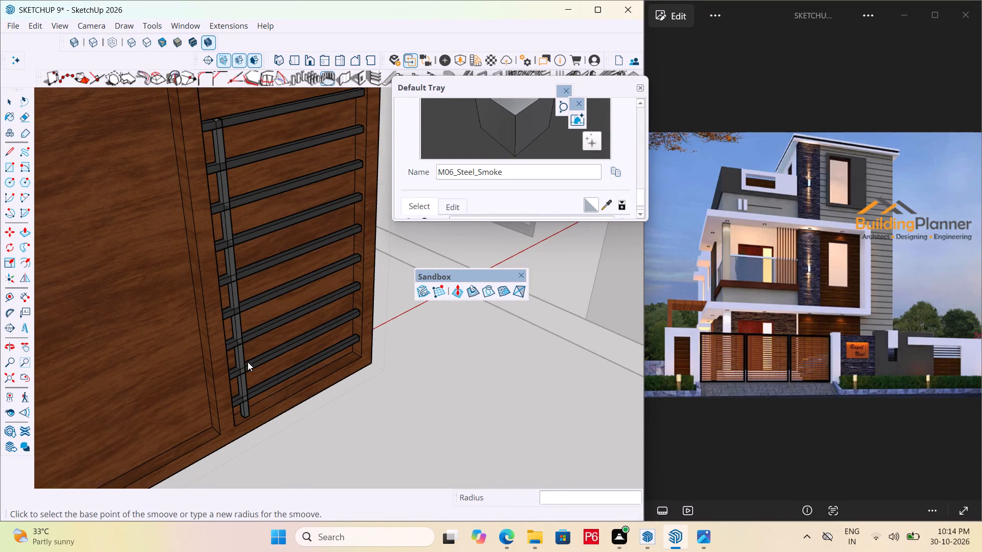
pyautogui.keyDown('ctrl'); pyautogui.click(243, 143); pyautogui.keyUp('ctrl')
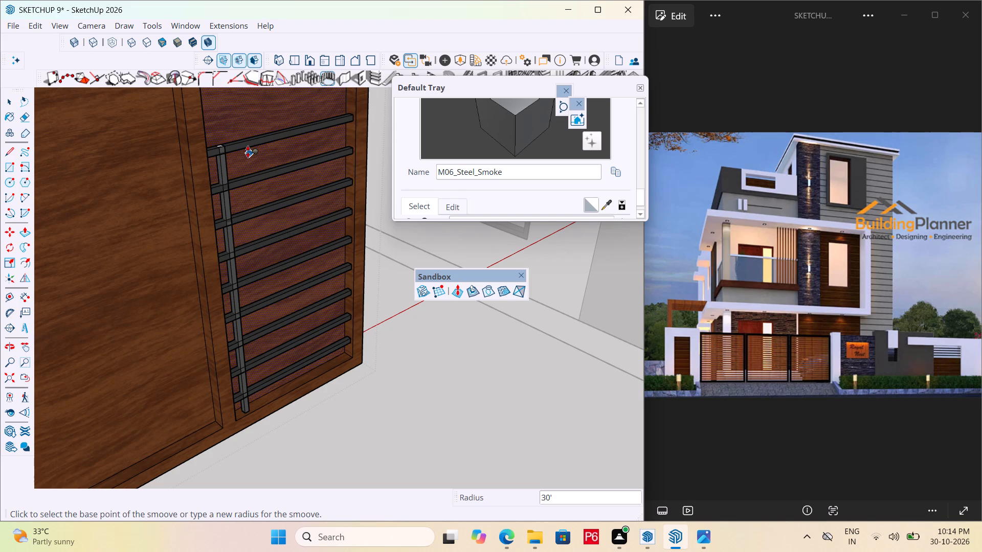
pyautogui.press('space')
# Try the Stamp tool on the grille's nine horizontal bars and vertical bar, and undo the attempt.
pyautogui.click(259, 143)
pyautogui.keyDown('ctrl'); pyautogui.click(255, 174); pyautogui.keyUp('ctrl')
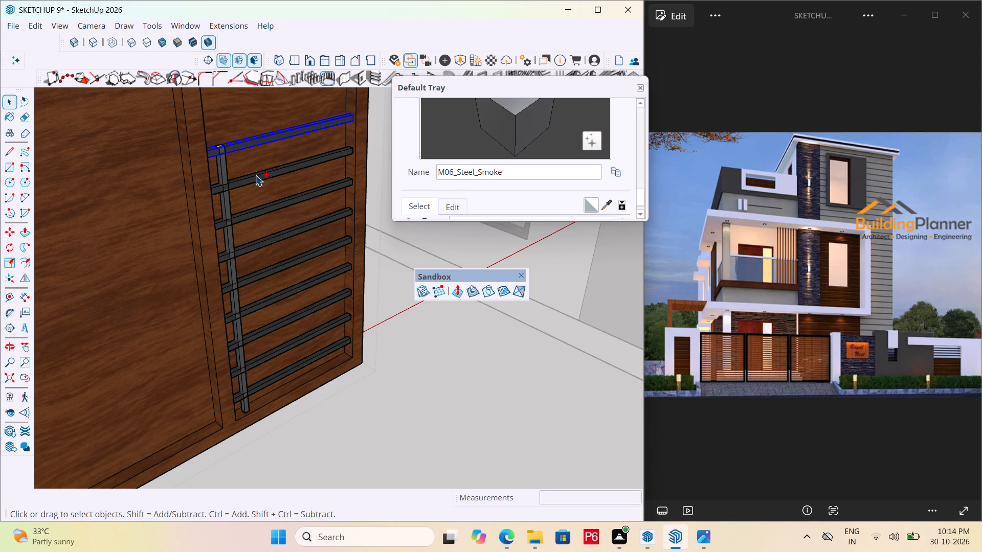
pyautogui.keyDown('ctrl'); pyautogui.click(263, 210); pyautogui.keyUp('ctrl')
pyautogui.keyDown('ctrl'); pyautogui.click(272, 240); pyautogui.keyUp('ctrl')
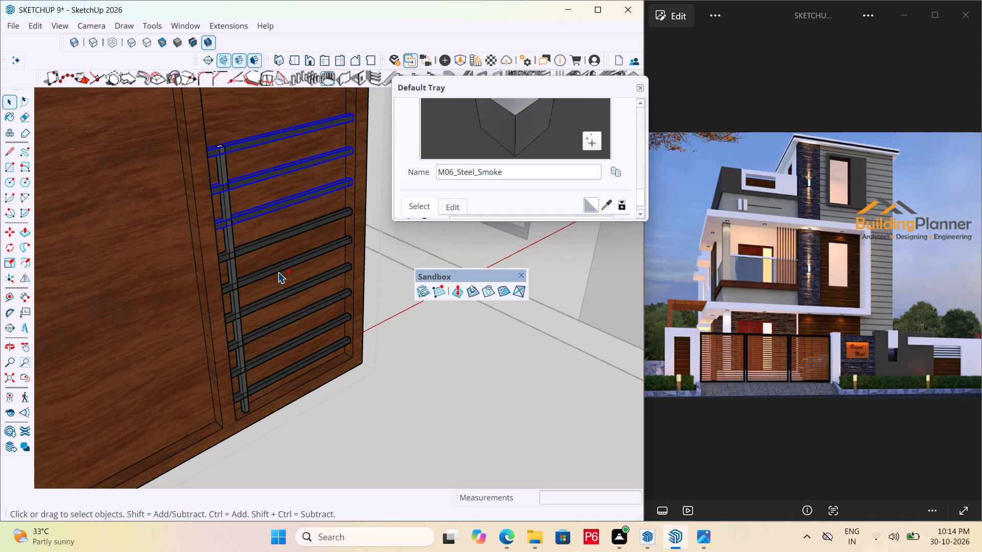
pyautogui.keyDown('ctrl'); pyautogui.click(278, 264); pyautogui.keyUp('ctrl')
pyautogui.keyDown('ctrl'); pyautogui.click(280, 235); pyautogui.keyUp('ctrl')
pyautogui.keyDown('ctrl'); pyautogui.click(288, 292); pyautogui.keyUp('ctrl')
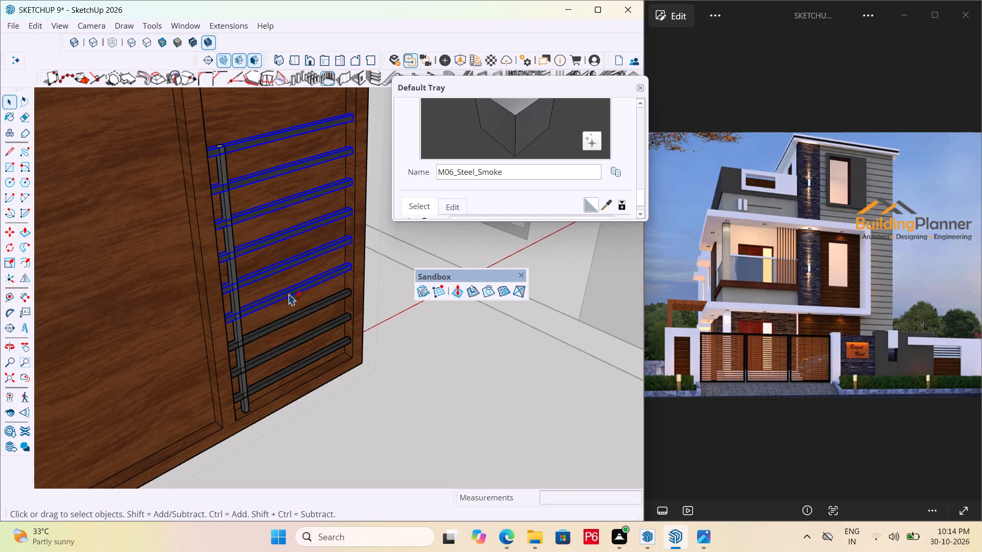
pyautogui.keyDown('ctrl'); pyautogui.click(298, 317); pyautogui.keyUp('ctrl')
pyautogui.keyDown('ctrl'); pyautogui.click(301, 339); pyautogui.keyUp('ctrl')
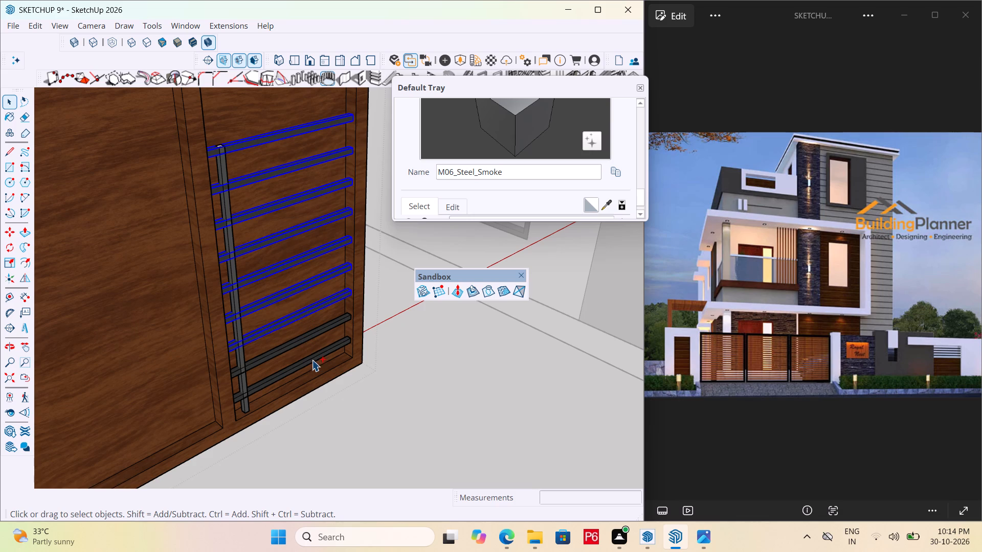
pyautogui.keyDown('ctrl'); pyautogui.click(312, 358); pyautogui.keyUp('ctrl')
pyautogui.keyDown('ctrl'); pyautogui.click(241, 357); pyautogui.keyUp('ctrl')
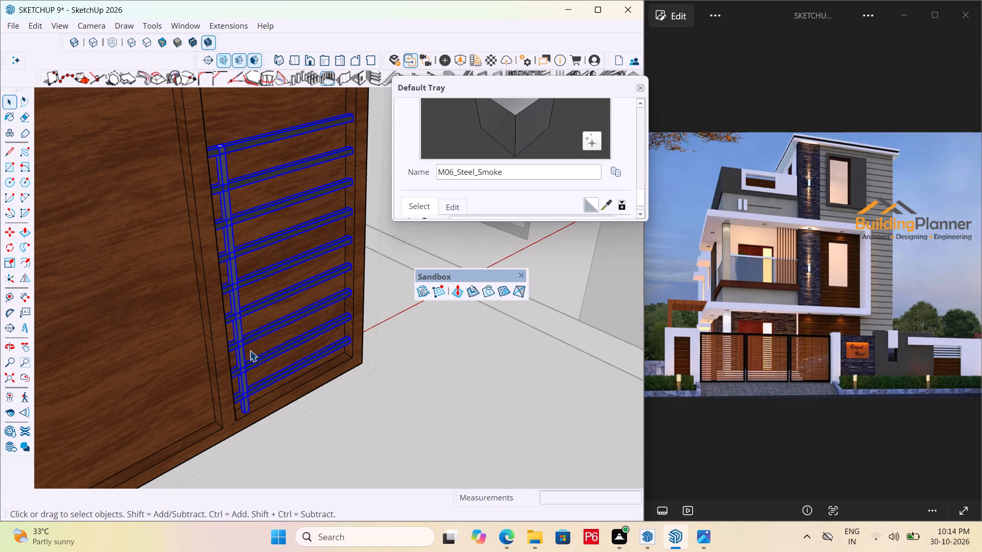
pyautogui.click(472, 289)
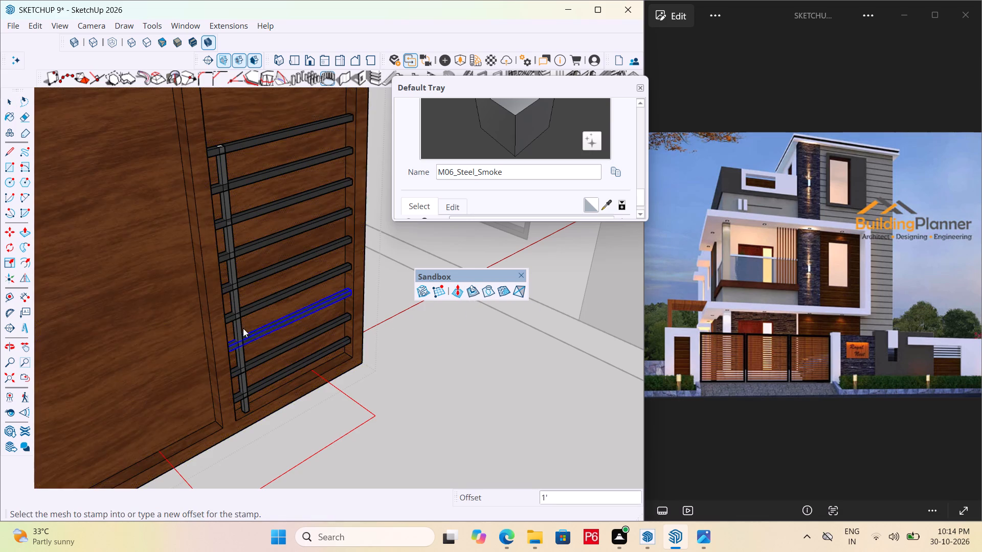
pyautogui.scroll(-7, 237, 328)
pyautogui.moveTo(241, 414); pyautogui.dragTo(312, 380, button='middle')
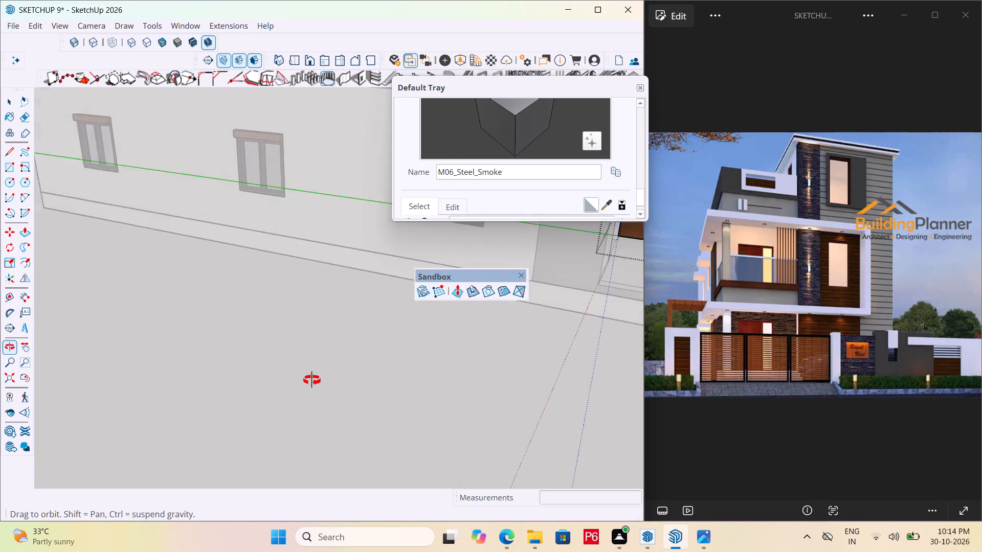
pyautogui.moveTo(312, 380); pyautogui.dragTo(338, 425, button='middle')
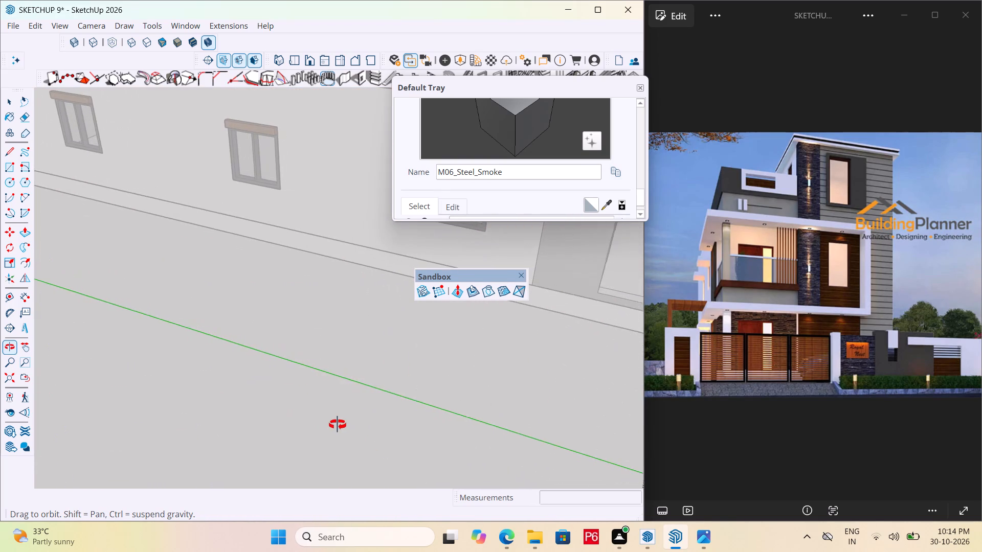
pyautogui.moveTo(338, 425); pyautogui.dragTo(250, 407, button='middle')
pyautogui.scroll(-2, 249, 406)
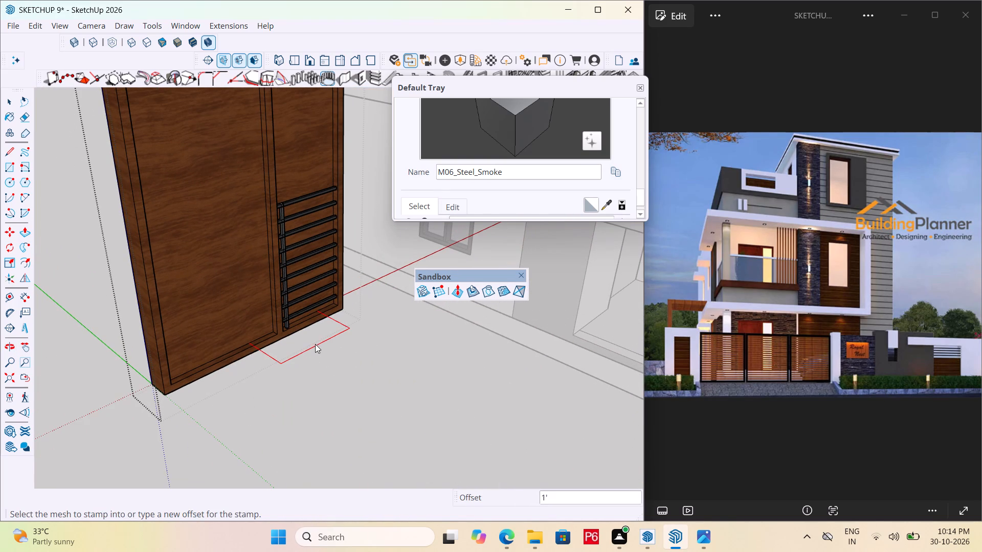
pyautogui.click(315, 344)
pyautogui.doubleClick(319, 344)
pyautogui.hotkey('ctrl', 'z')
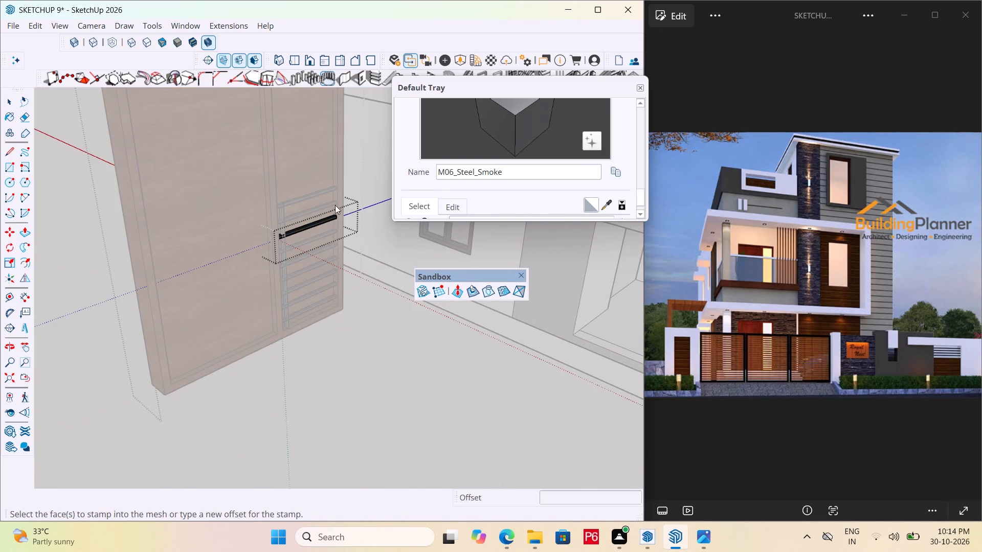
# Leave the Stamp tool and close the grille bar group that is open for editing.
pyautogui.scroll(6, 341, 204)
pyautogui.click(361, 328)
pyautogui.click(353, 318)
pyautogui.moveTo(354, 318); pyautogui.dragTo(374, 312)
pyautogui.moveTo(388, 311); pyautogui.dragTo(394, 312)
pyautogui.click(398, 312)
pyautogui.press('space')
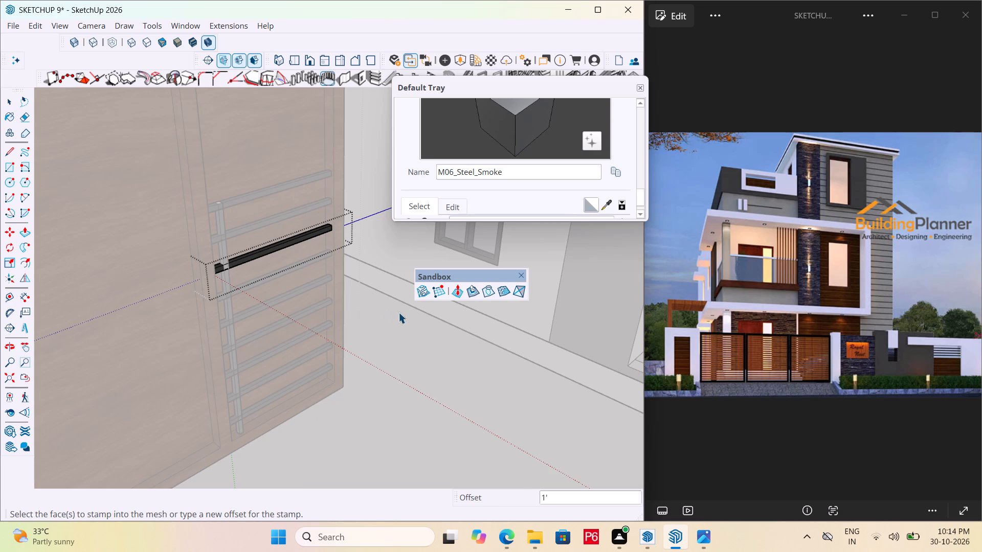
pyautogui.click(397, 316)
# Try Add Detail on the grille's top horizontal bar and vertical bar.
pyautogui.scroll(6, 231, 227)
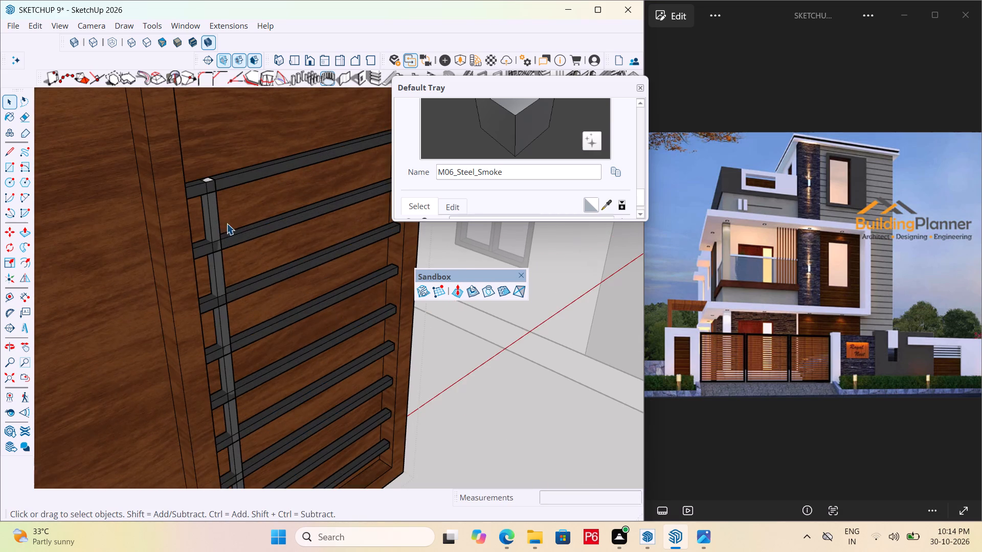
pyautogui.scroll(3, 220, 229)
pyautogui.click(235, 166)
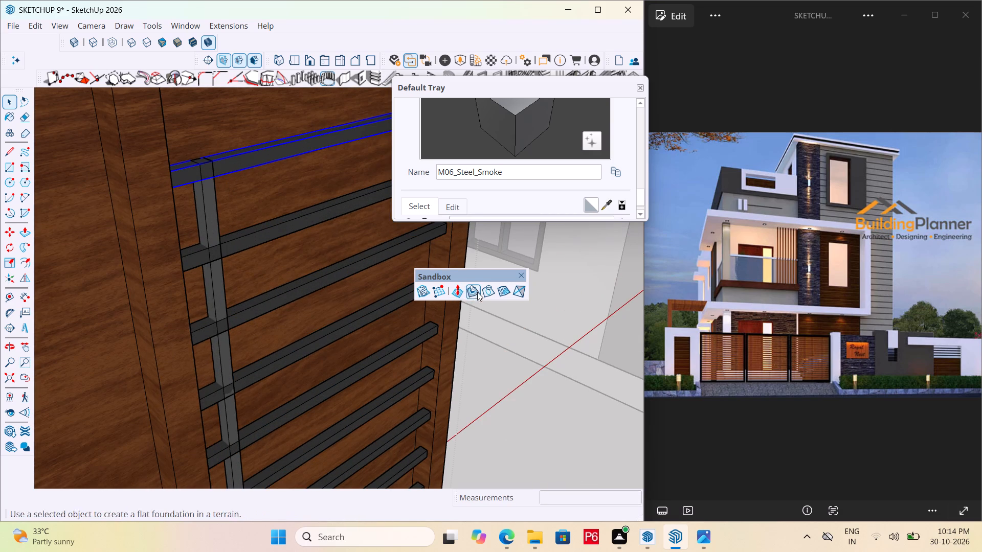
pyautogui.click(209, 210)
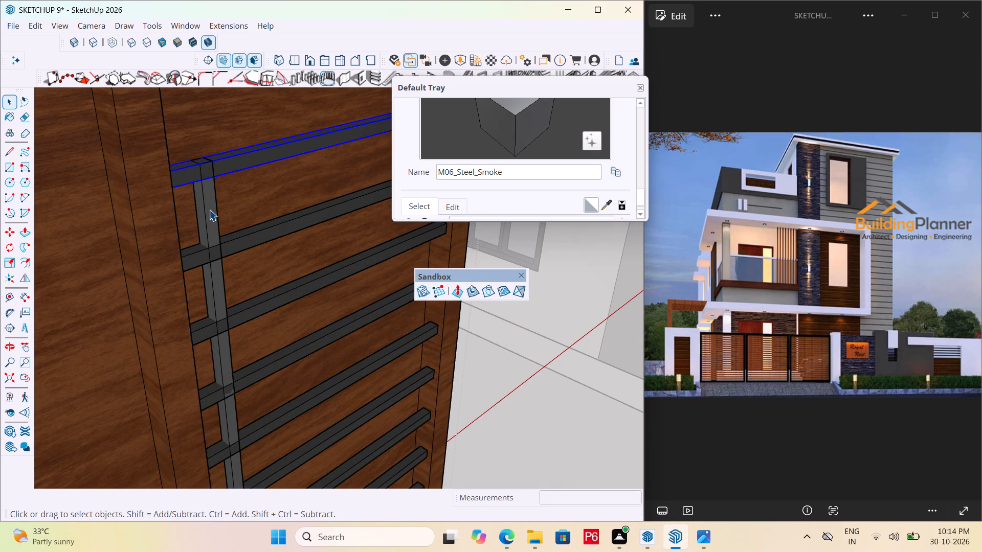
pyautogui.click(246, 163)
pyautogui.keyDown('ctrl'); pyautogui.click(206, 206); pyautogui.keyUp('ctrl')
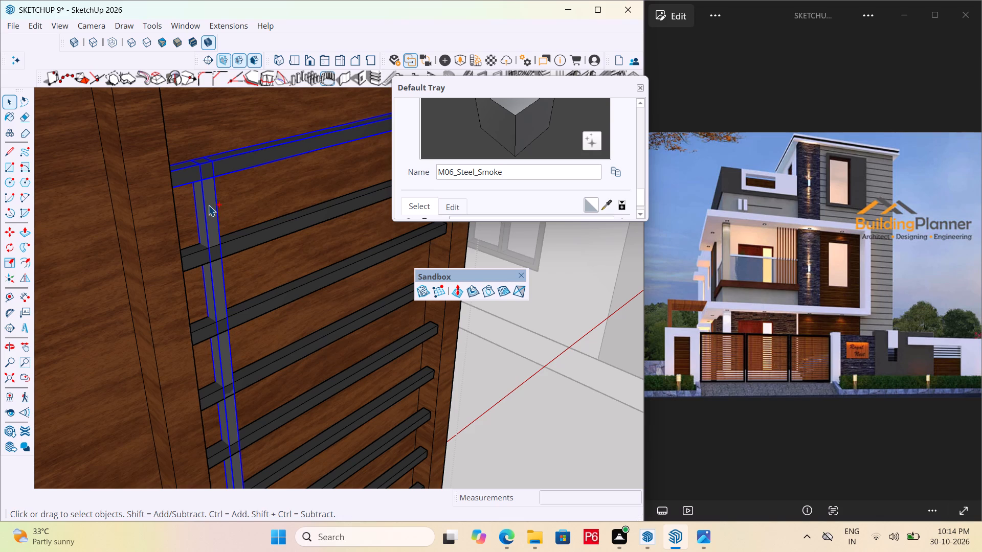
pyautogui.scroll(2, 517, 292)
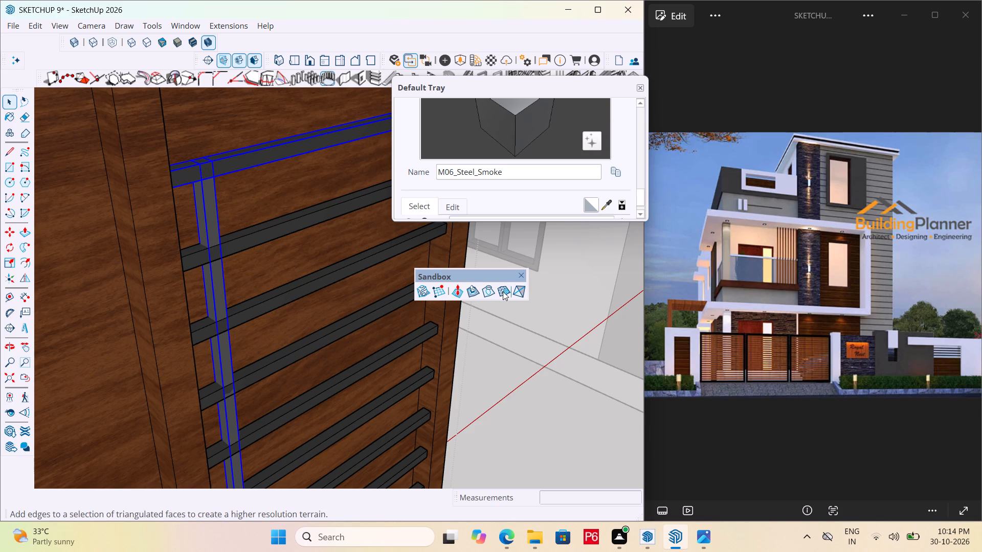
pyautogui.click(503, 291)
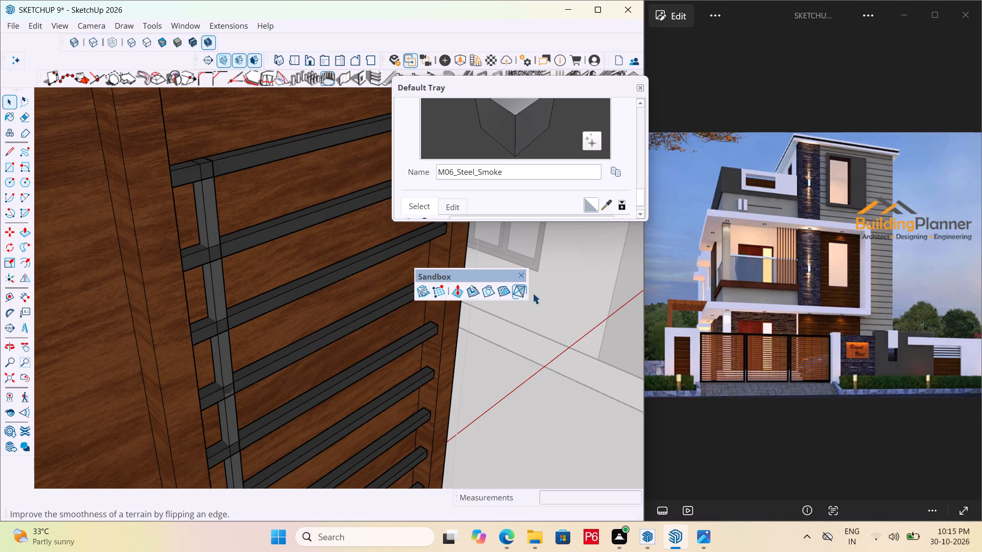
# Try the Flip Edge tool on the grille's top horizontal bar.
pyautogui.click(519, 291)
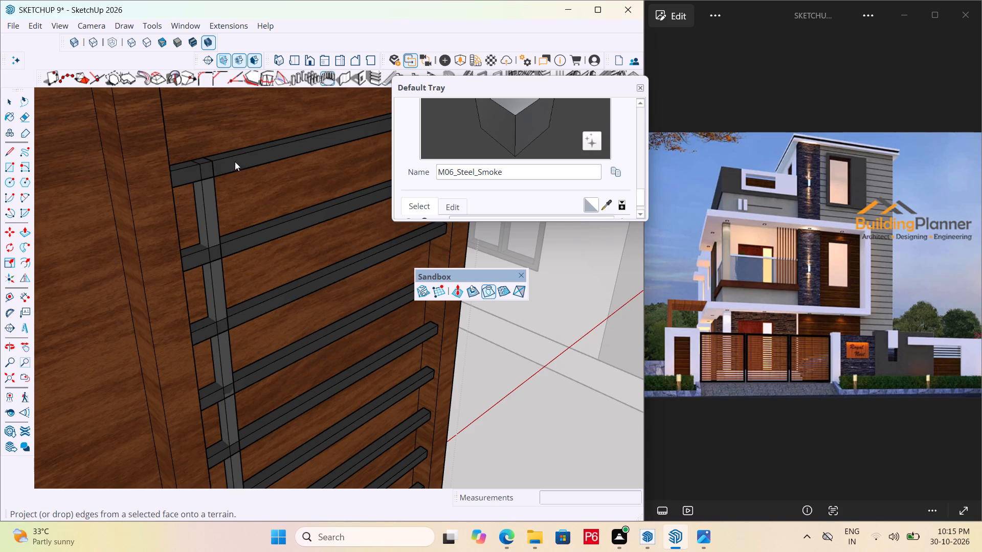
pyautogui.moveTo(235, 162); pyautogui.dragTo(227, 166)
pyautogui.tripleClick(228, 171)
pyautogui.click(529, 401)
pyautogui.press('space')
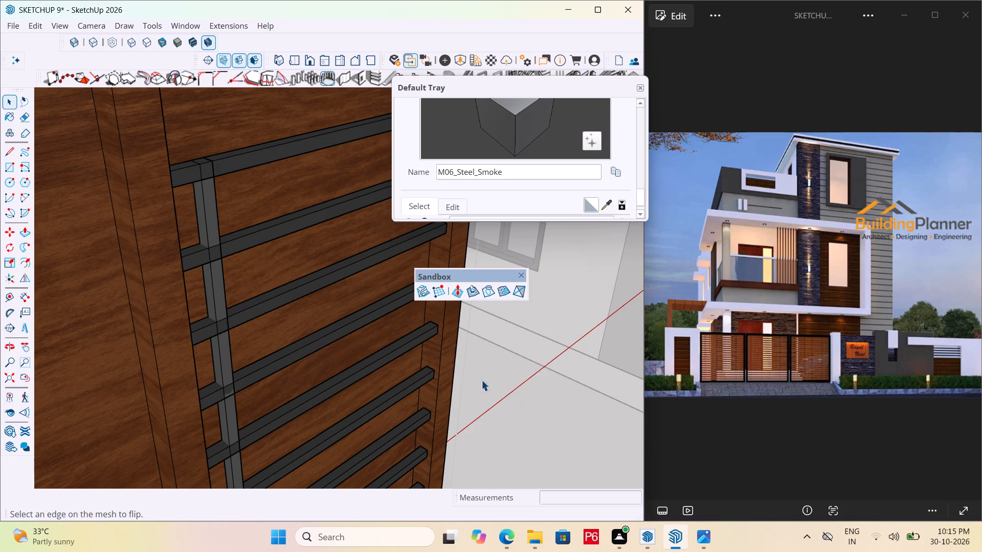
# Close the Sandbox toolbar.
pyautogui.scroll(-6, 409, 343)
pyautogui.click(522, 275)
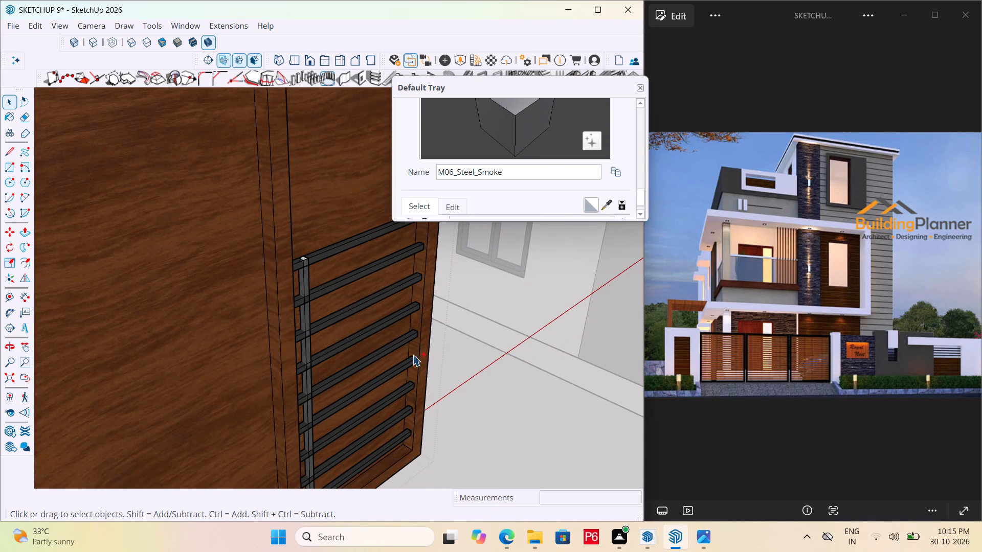
# Save the model and close the door group.
pyautogui.keyDown('ctrl'); pyautogui.scroll(-7, 274, 358); pyautogui.keyUp('ctrl')
pyautogui.hotkey('ctrl', 's')
pyautogui.hotkey('ctrl', 's')
pyautogui.hotkey('ctrl', 's')
pyautogui.press('space')
pyautogui.click(402, 407)
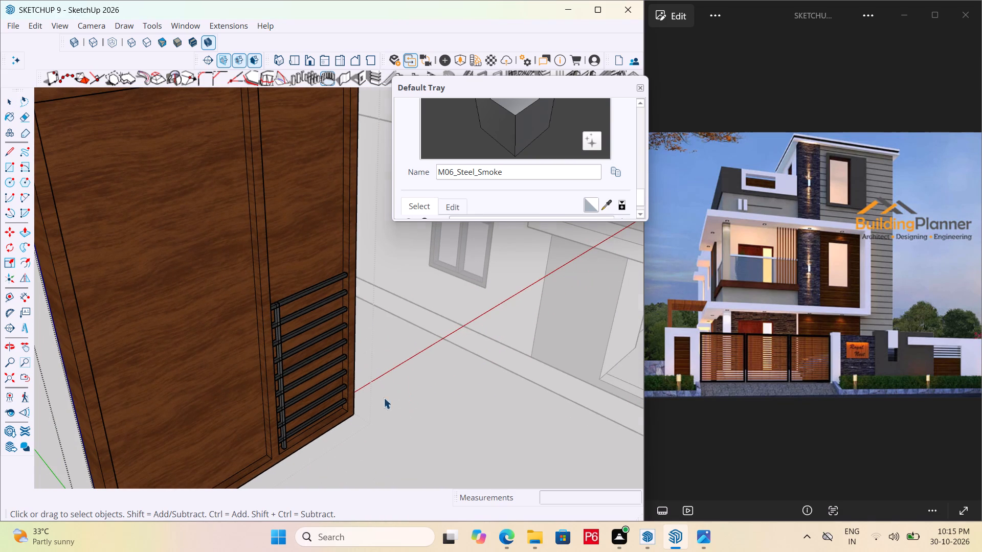
# Reopen the door group for editing and select the top horizontal bar of the grille.
pyautogui.scroll(-6, 309, 318)
pyautogui.moveTo(279, 331); pyautogui.dragTo(231, 314, button='middle')
pyautogui.scroll(1, 243, 316)
pyautogui.scroll(6, 267, 360)
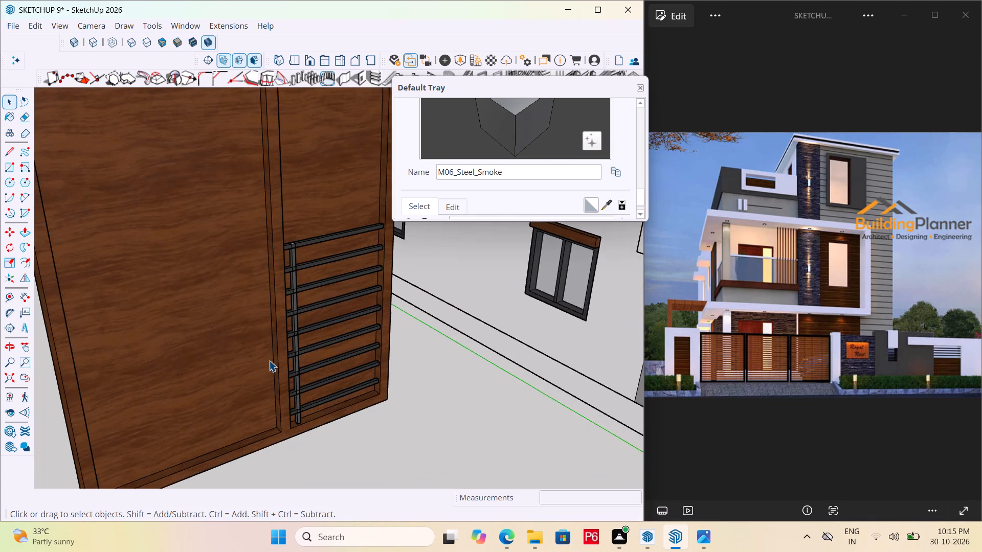
pyautogui.scroll(11, 309, 281)
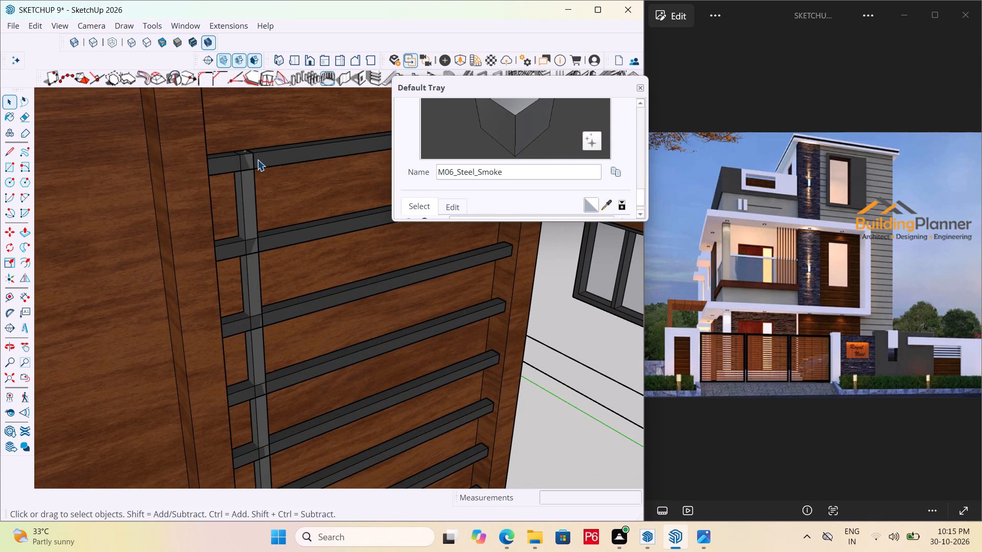
pyautogui.click(257, 159)
pyautogui.doubleClick(258, 164)
pyautogui.click(262, 160)
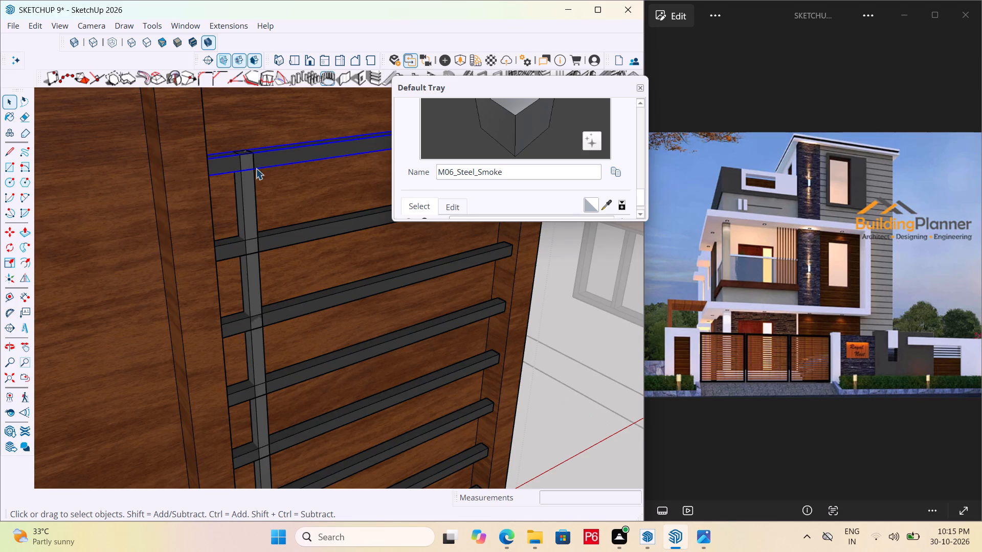
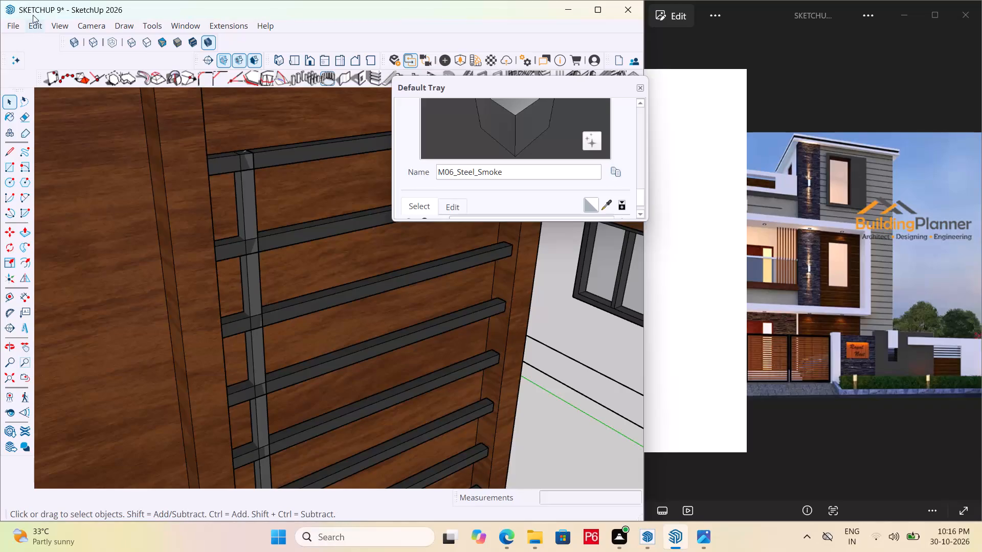
# Turn on the Sandbox toolbar and place it beside the door, clear of the grille bars.
pyautogui.click(47, 24)
pyautogui.click(39, 27)
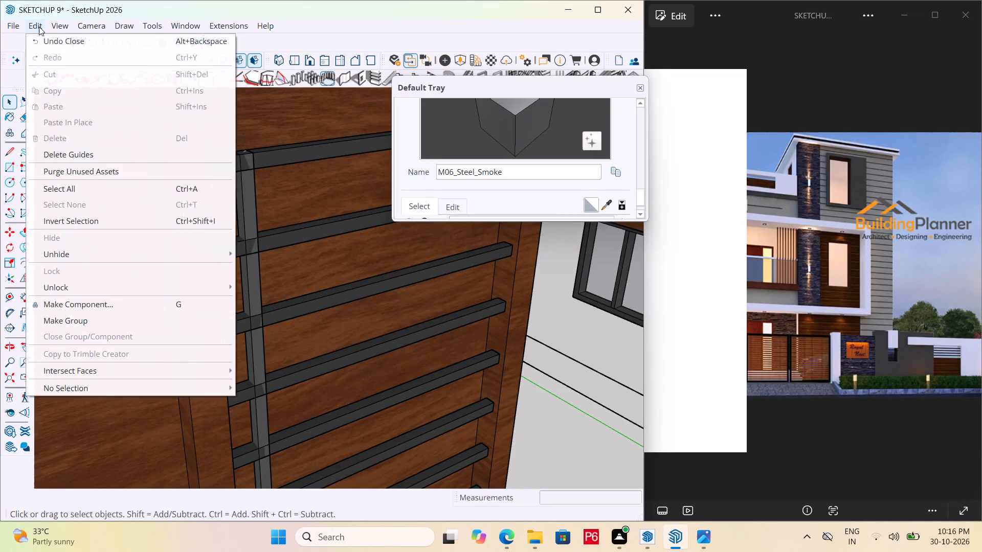
pyautogui.click(65, 29)
pyautogui.click(64, 29)
pyautogui.click(74, 41)
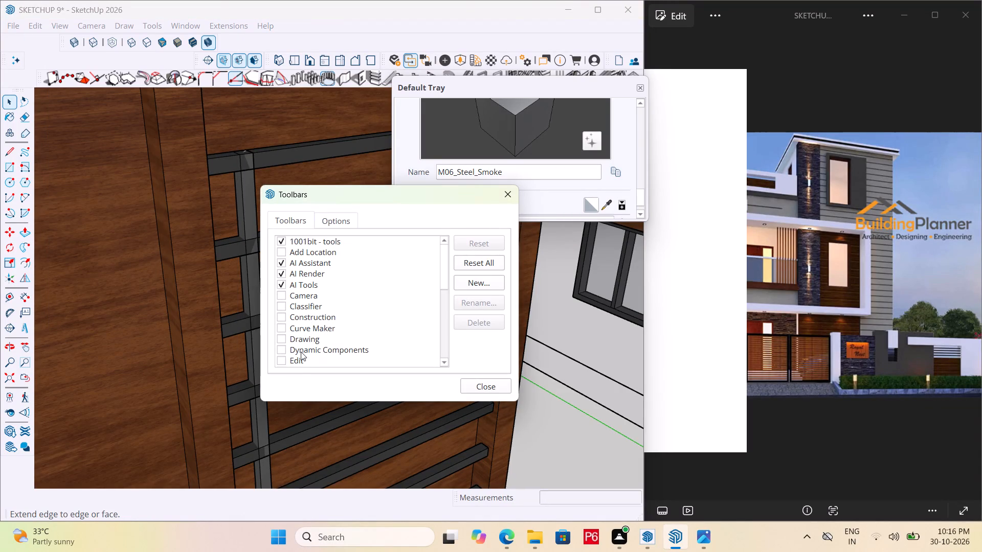
pyautogui.scroll(-3, 295, 306)
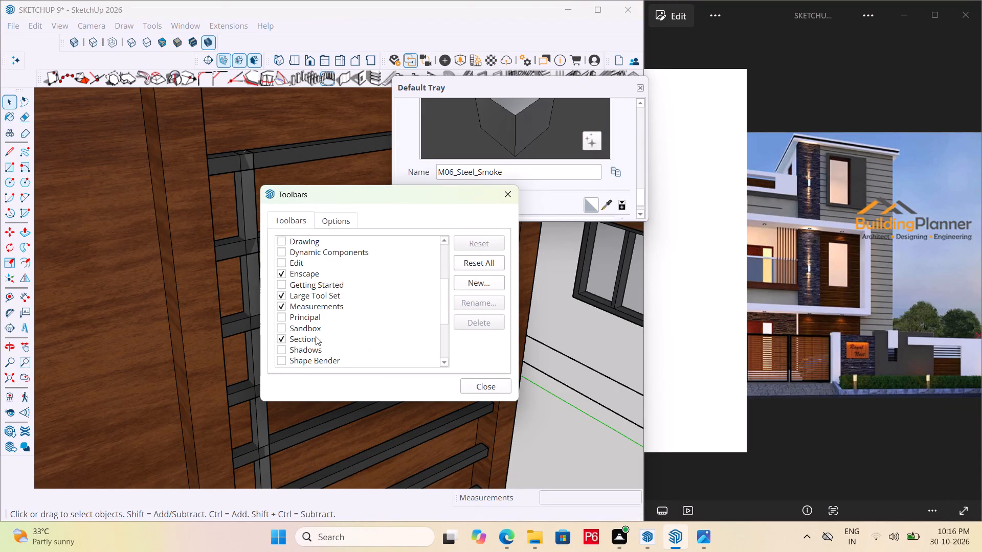
pyautogui.click(315, 331)
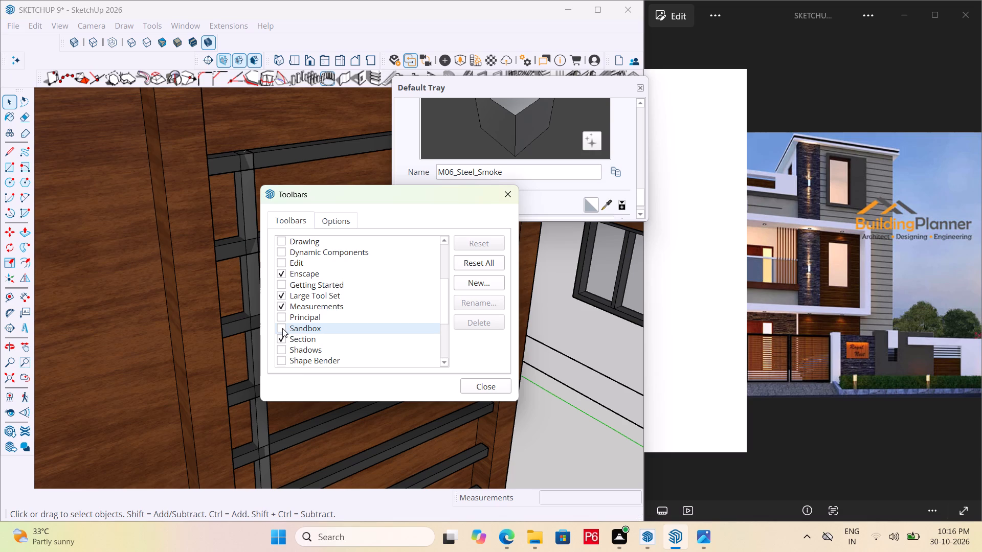
pyautogui.click(283, 328)
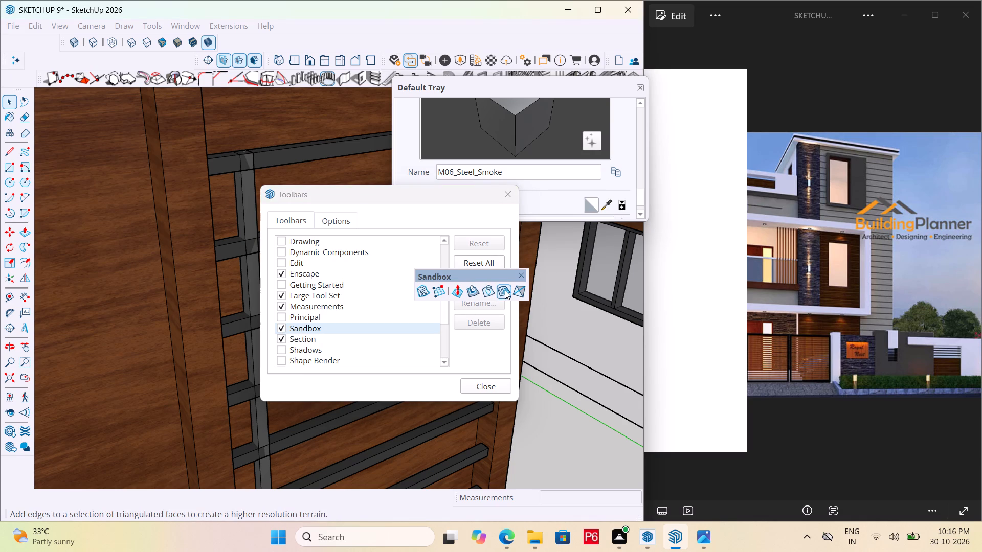
pyautogui.click(446, 200)
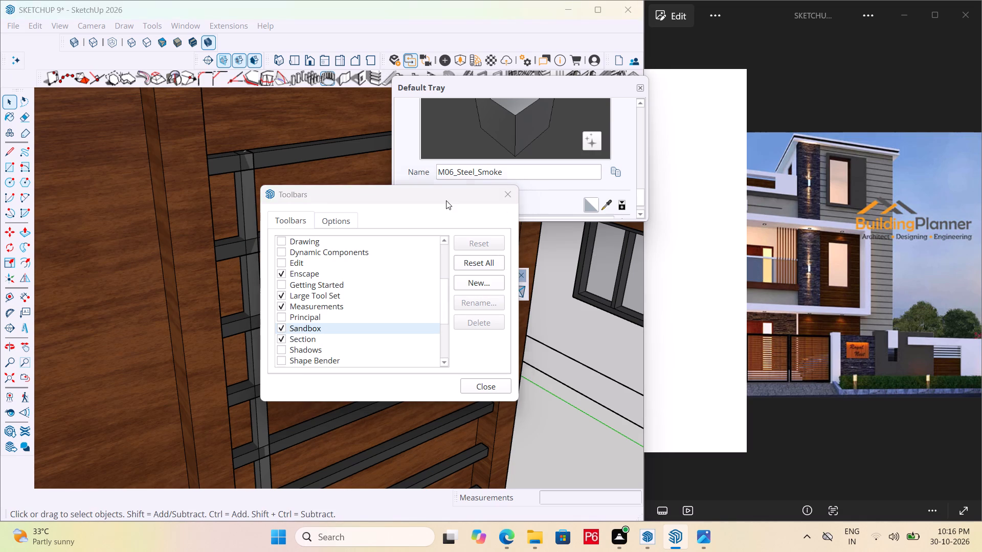
pyautogui.click(504, 195)
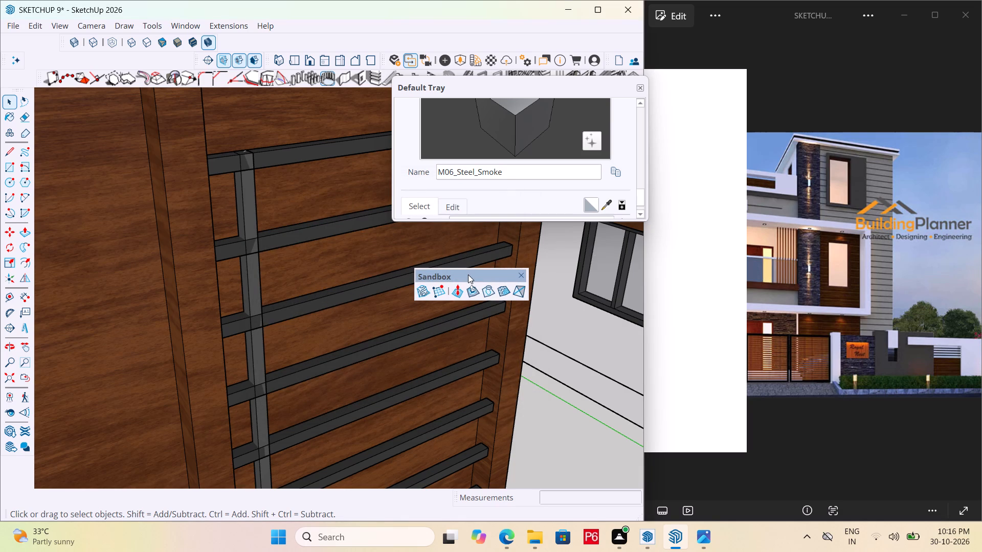
pyautogui.moveTo(468, 274); pyautogui.dragTo(526, 256)
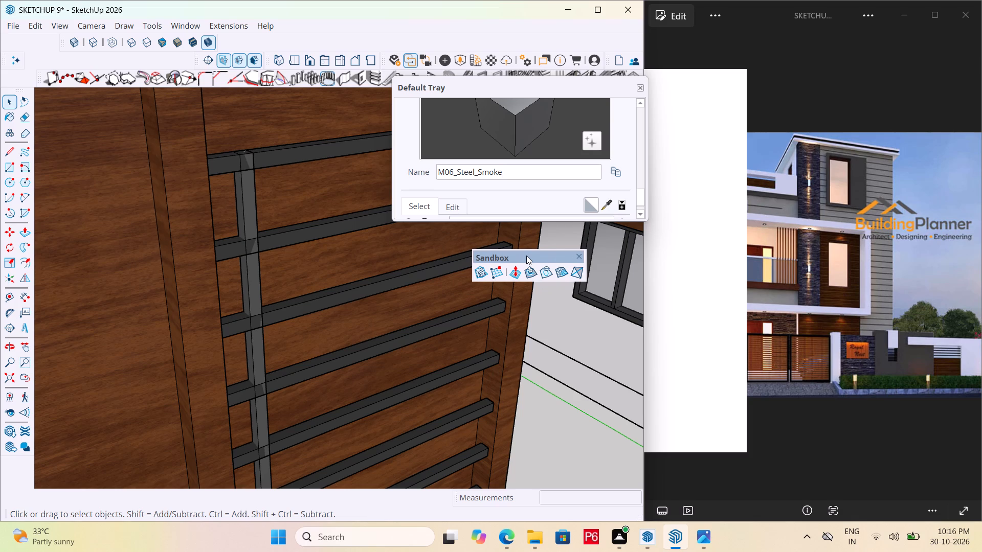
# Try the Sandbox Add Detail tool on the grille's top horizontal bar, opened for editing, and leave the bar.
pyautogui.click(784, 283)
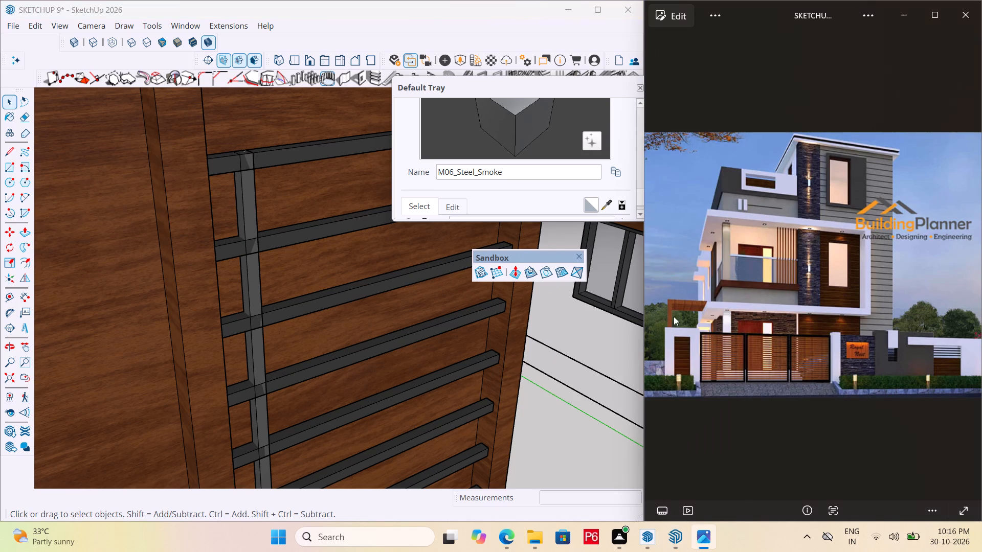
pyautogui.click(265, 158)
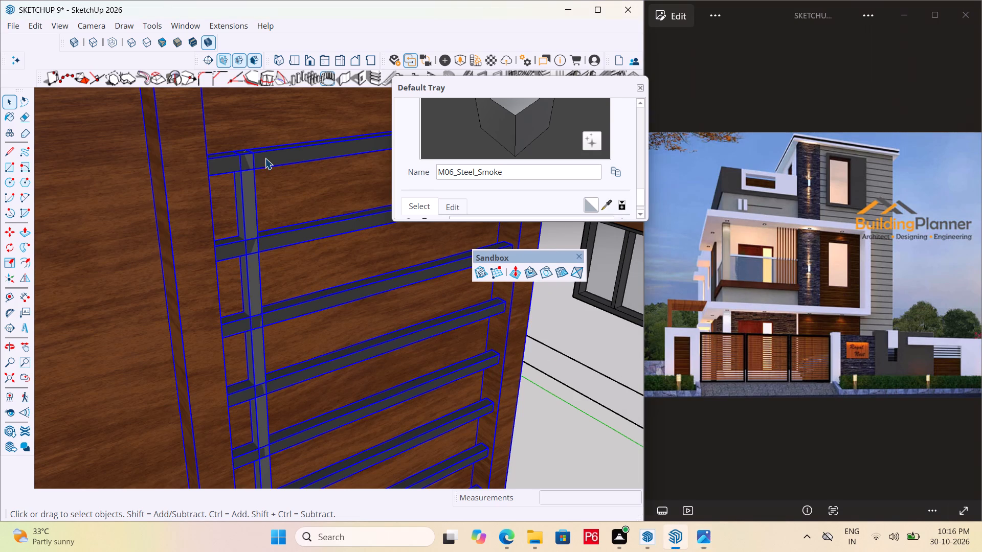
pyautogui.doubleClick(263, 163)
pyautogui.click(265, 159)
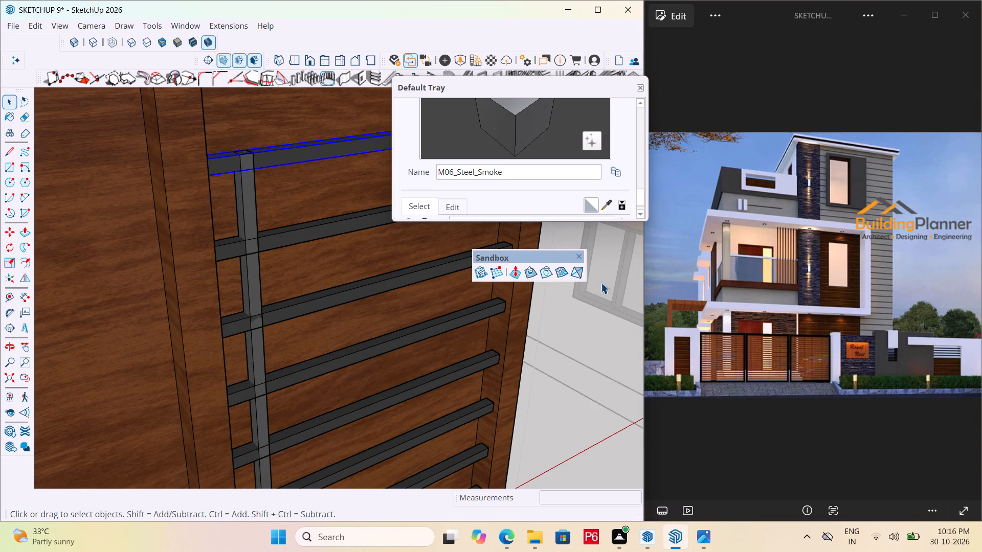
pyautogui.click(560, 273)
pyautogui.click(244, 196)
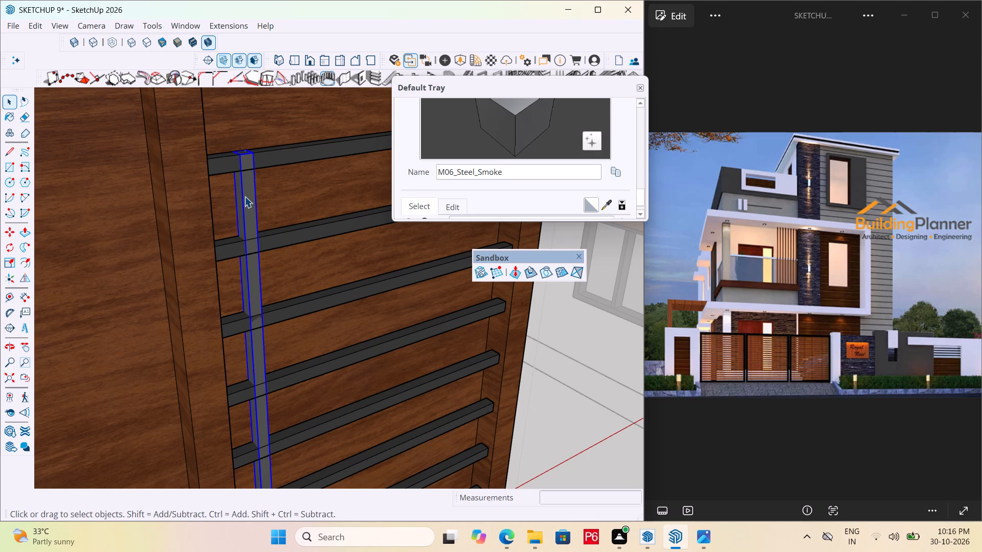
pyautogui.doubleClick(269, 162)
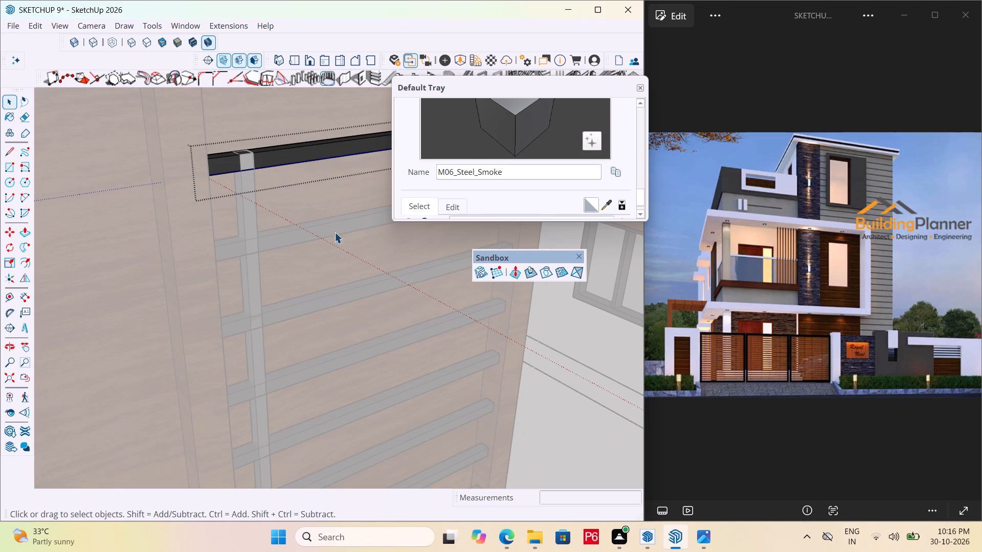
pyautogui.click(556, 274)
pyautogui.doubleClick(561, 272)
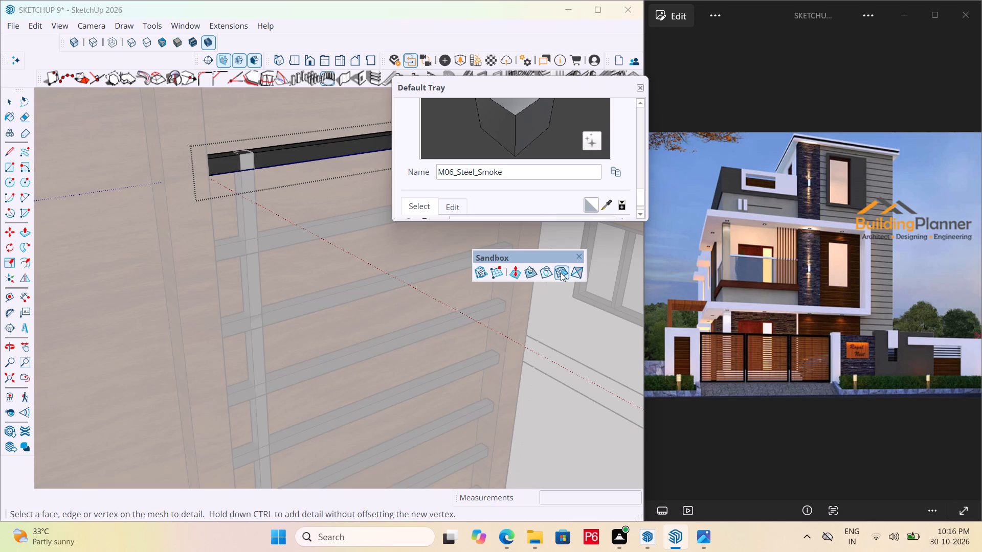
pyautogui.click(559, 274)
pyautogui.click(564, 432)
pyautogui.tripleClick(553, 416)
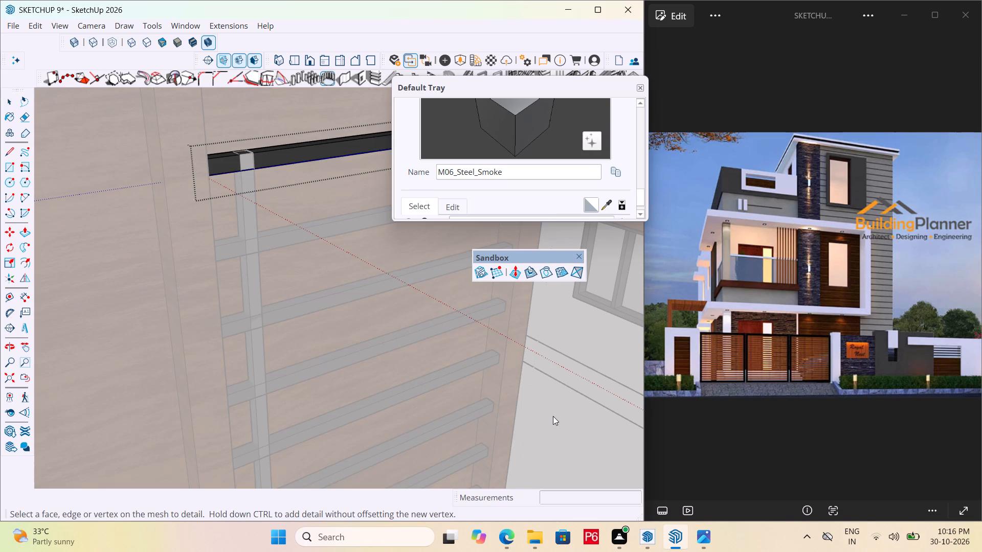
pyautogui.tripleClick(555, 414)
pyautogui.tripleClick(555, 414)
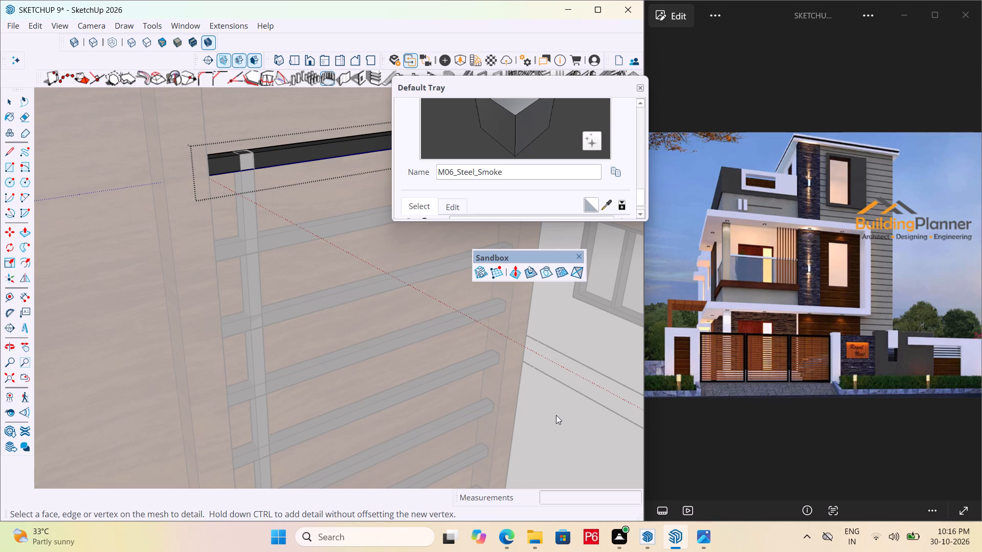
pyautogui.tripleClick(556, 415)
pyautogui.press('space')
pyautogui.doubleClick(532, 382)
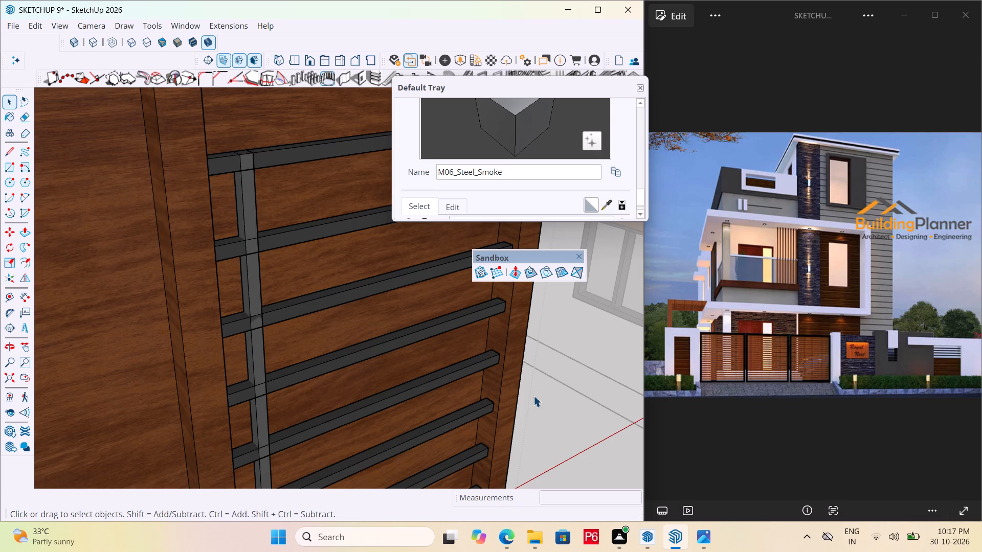
# Open the grille's vertical bar for editing and paint its white top end face with M06_Steel_Smoke.
pyautogui.scroll(-5, 186, 193)
pyautogui.scroll(5, 218, 222)
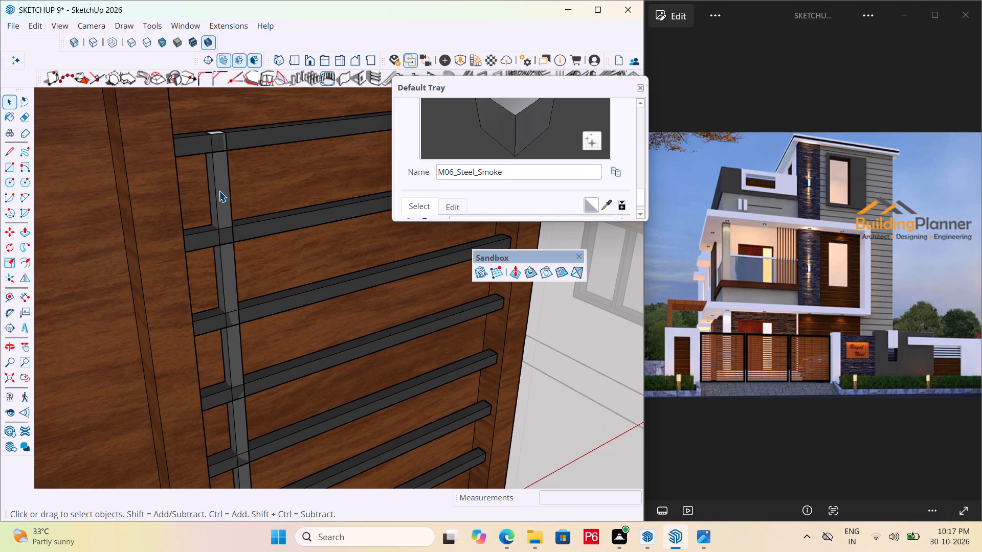
pyautogui.moveTo(228, 166); pyautogui.dragTo(216, 273, button='middle')
pyautogui.scroll(10, 213, 134)
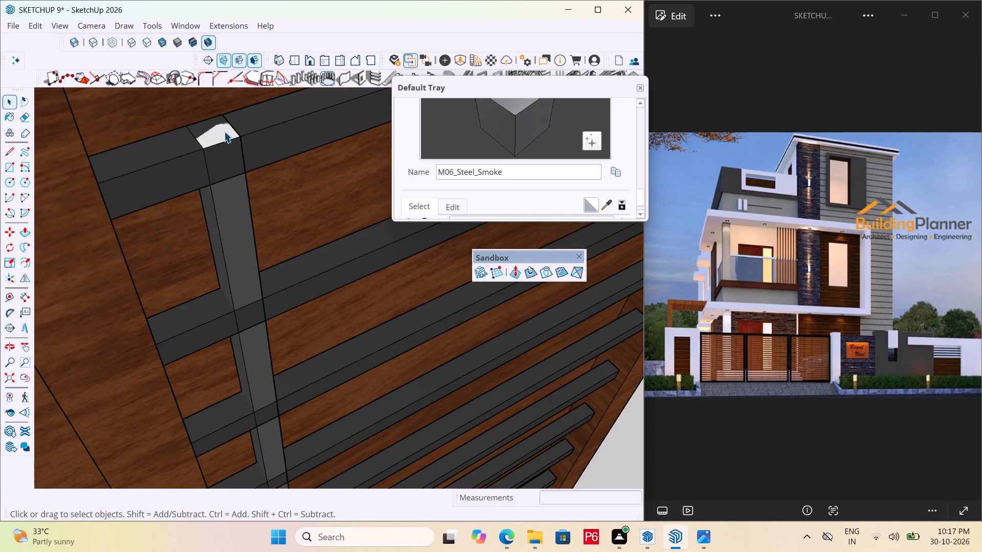
pyautogui.click(214, 130)
pyautogui.doubleClick(208, 132)
pyautogui.click(225, 212)
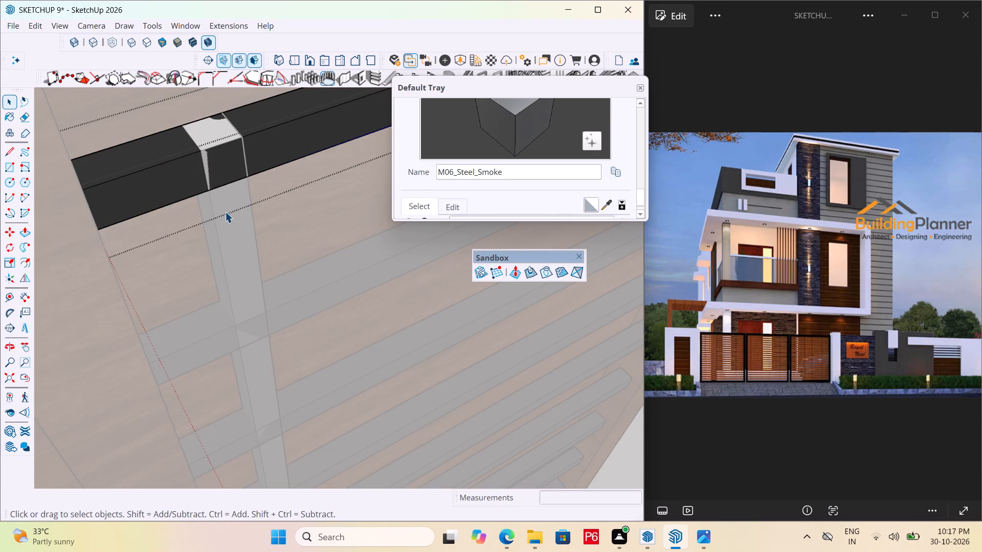
pyautogui.click(222, 132)
pyautogui.click(219, 133)
pyautogui.click(208, 133)
pyautogui.tripleClick(217, 202)
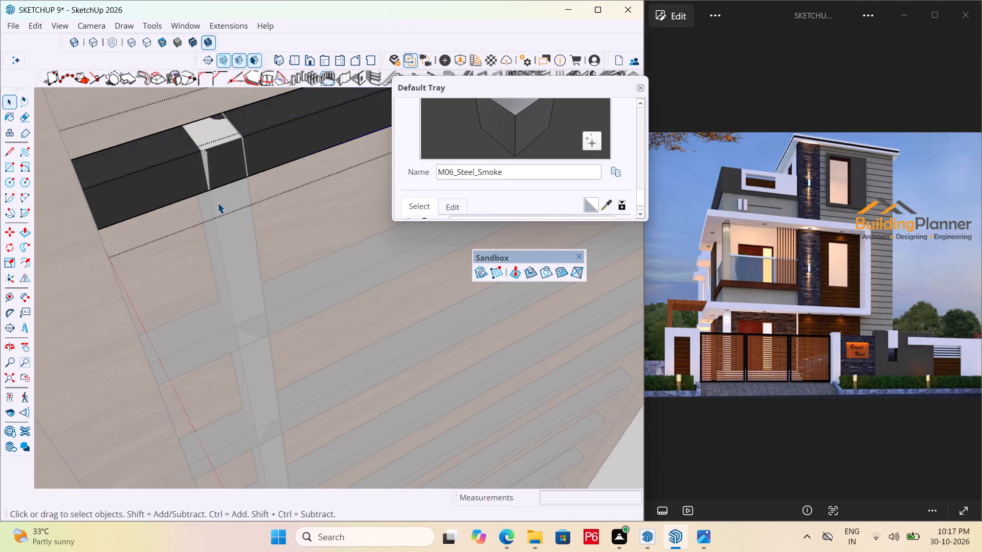
pyautogui.tripleClick(217, 202)
pyautogui.doubleClick(217, 204)
pyautogui.click(217, 131)
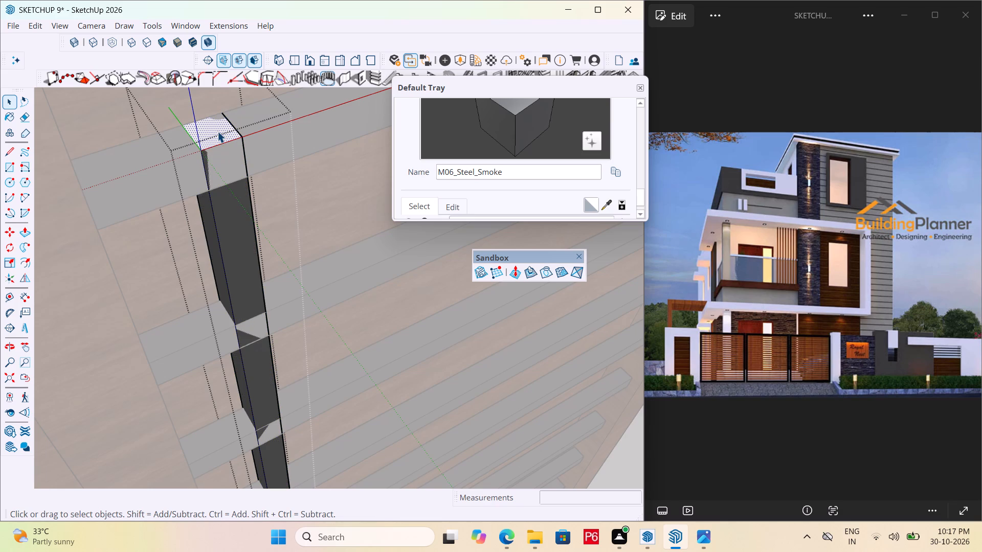
pyautogui.press('b')
pyautogui.click(214, 132)
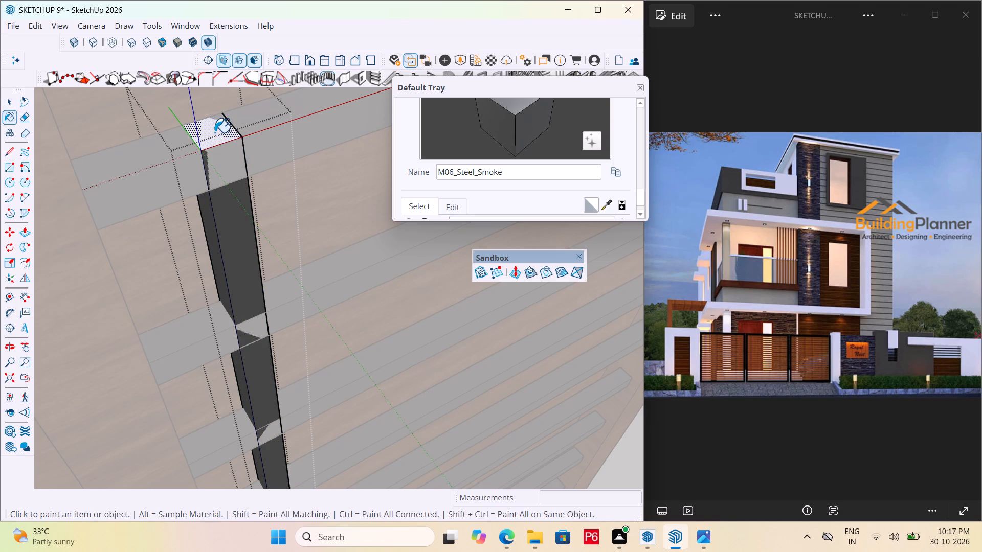
# Save the model with the vertical bar's end face painted.
pyautogui.scroll(-9, 171, 136)
pyautogui.hotkey('ctrl', 's')
pyautogui.hotkey('ctrl', 's')
pyautogui.hotkey('ctrl', 's')
pyautogui.hotkey('ctrl', 's')
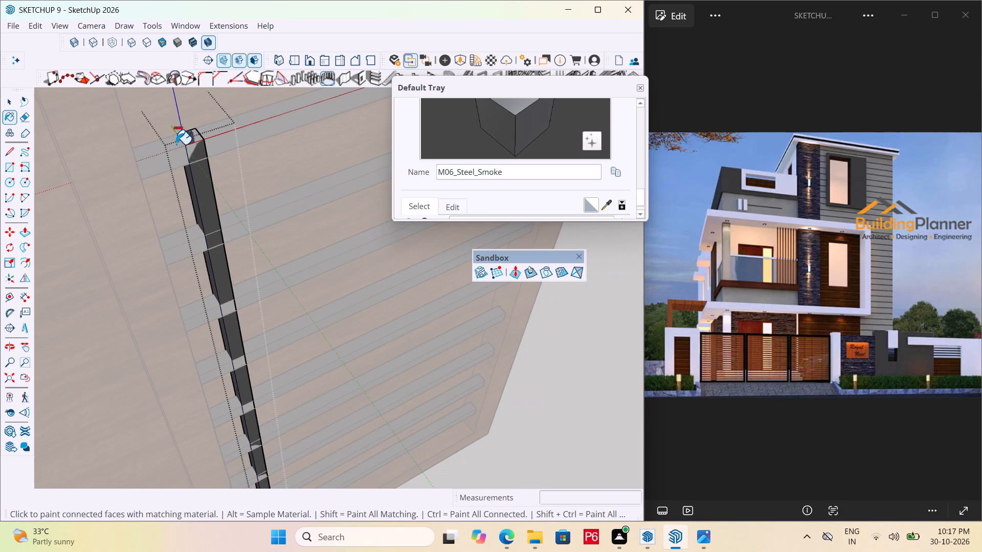
pyautogui.hotkey('ctrl', 's')
pyautogui.hotkey('ctrl', 's')
pyautogui.keyDown('ctrl'); pyautogui.scroll(-3, 173, 144); pyautogui.keyUp('ctrl')
pyautogui.hotkey('ctrl', 's')
pyautogui.hotkey('ctrl', 's')
pyautogui.hotkey('ctrl', 's')
pyautogui.press('space')
# Push the vertical bar's front face back 5/16" behind the front of the horizontal bars.
pyautogui.scroll(-3, 173, 144)
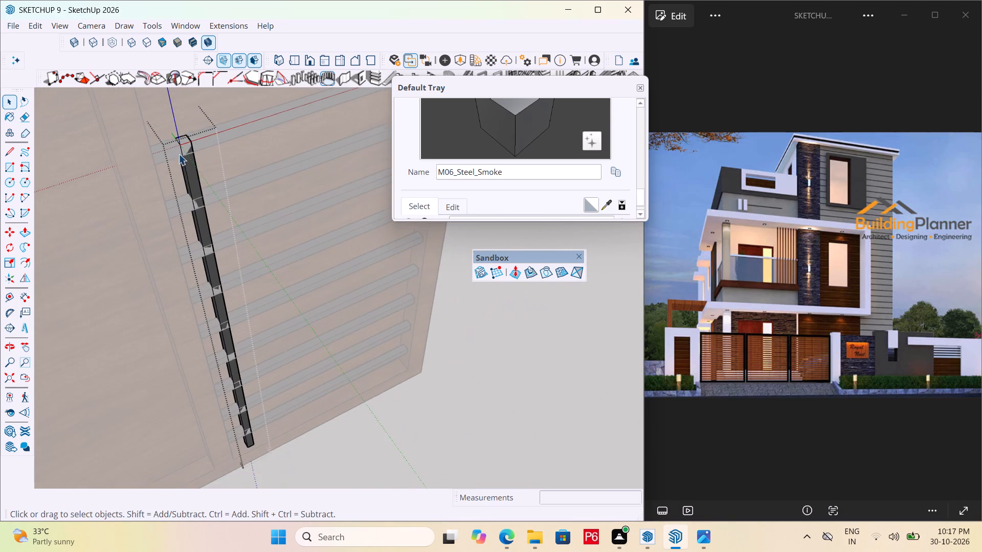
pyautogui.scroll(6, 187, 170)
pyautogui.click(194, 169)
pyautogui.press('p')
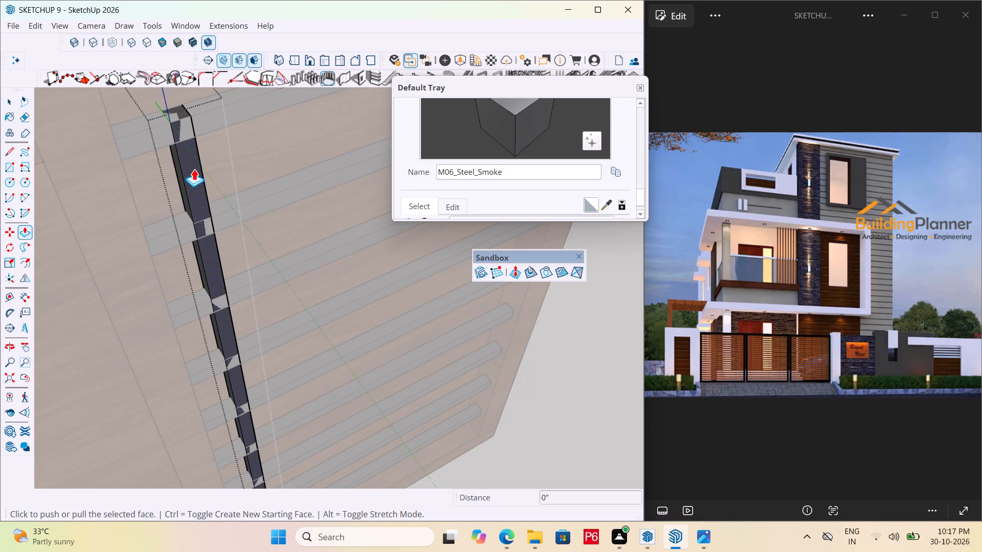
pyautogui.click(194, 169)
pyautogui.click(193, 163)
pyautogui.scroll(-7, 194, 136)
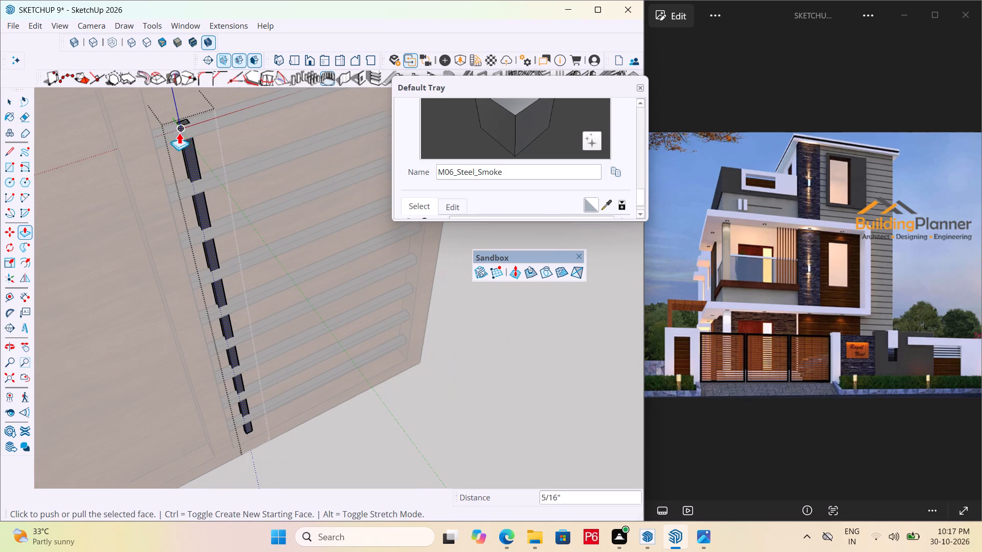
# Save the model and close the vertical bar for editing.
pyautogui.hotkey('ctrl', 's')
pyautogui.hotkey('ctrl', 's')
pyautogui.hotkey('ctrl', 's')
pyautogui.hotkey('ctrl', 's')
pyautogui.hotkey('ctrl', 's')
pyautogui.hotkey('ctrl', 's')
pyautogui.hotkey('ctrl', 's')
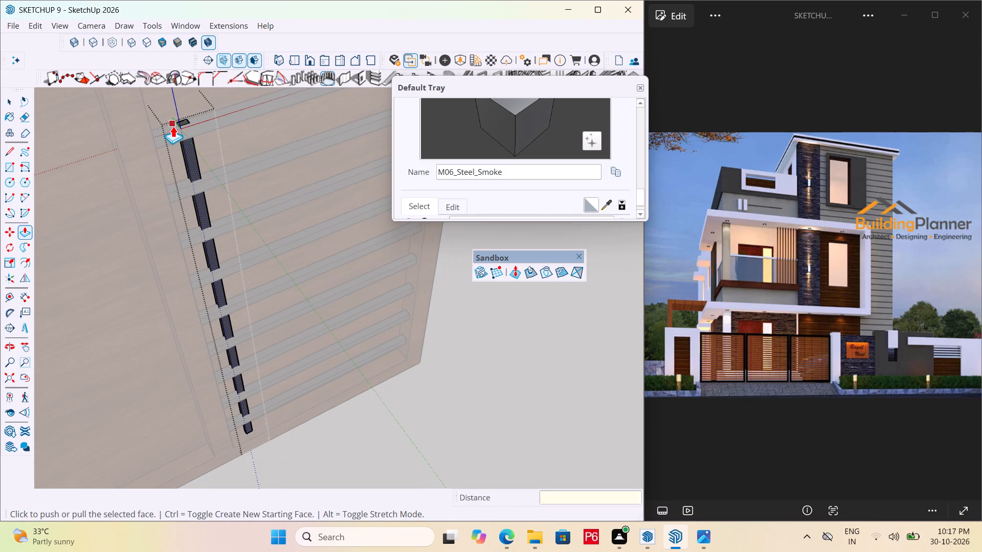
pyautogui.hotkey('ctrl', 's')
pyautogui.press('space')
pyautogui.click(455, 357)
# Copy the vertical bar about 1' 5 3/16" along the top horizontal bar to its far end and divide the distance by 6 for evenly spaced copies.
pyautogui.moveTo(273, 329); pyautogui.dragTo(263, 299, button='middle')
pyautogui.scroll(-1, 272, 328)
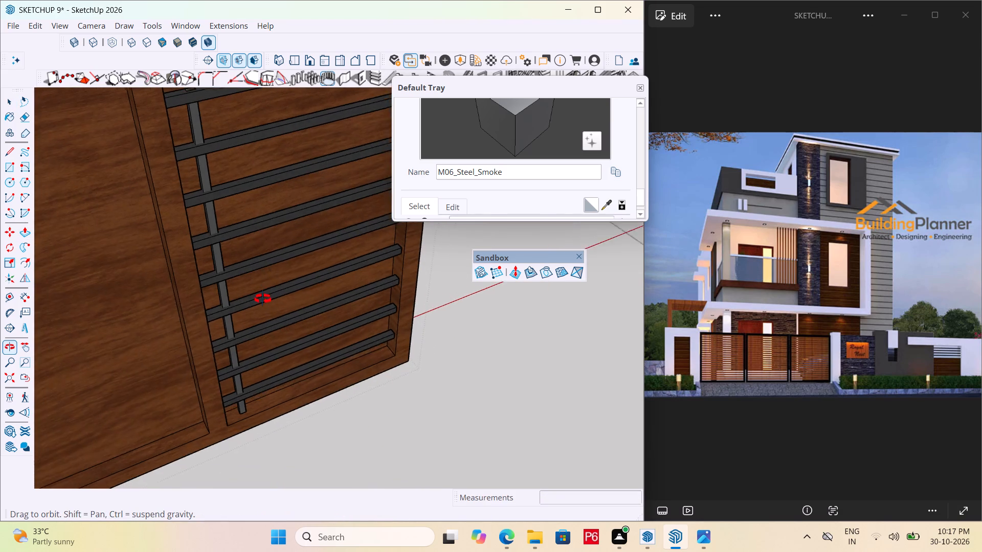
pyautogui.moveTo(263, 299); pyautogui.dragTo(270, 336, button='middle')
pyautogui.scroll(12, 198, 175)
pyautogui.click(193, 243)
pyautogui.scroll(6, 177, 138)
pyautogui.press('m')
pyautogui.click(158, 191)
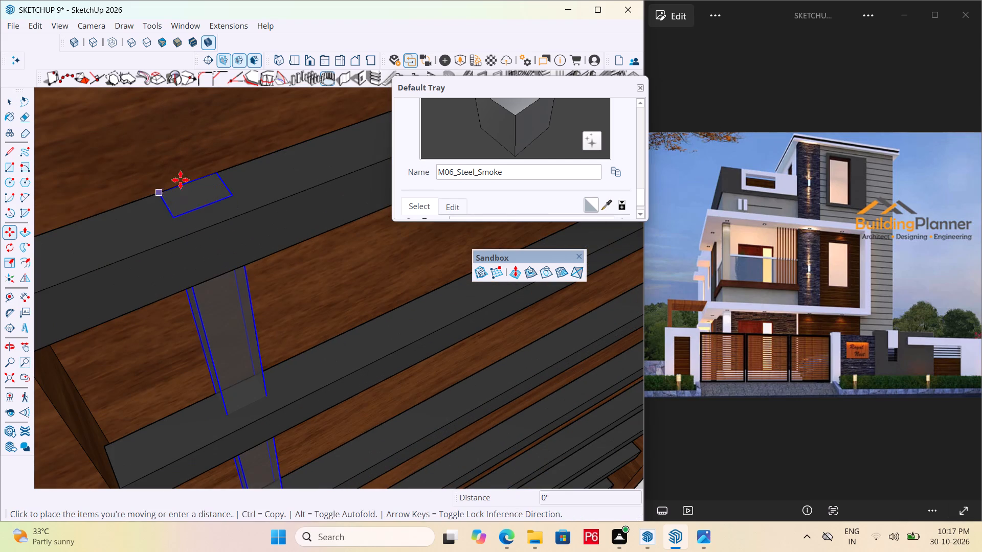
pyautogui.scroll(-20, 152, 186)
pyautogui.scroll(-9, 152, 186)
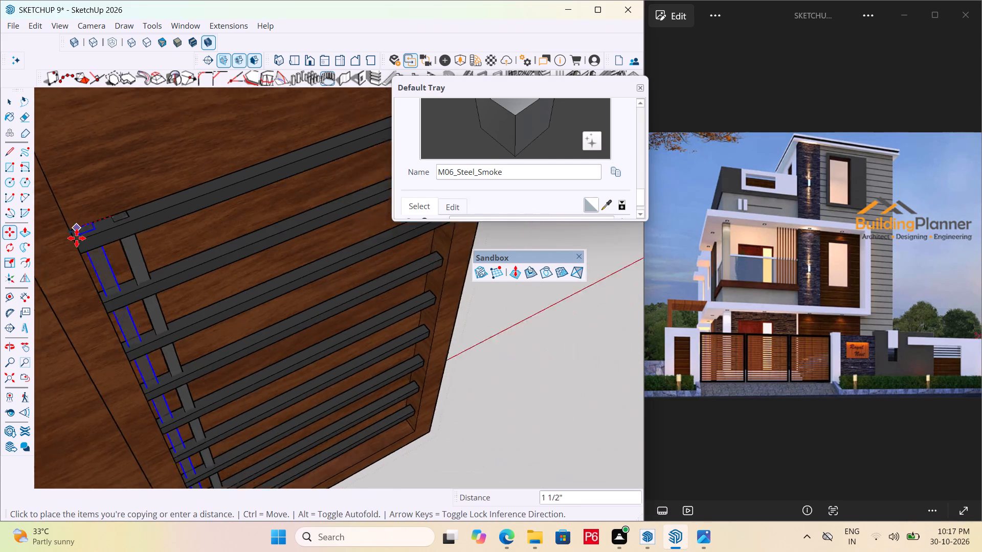
pyautogui.scroll(-8, 77, 238)
pyautogui.scroll(6, 245, 156)
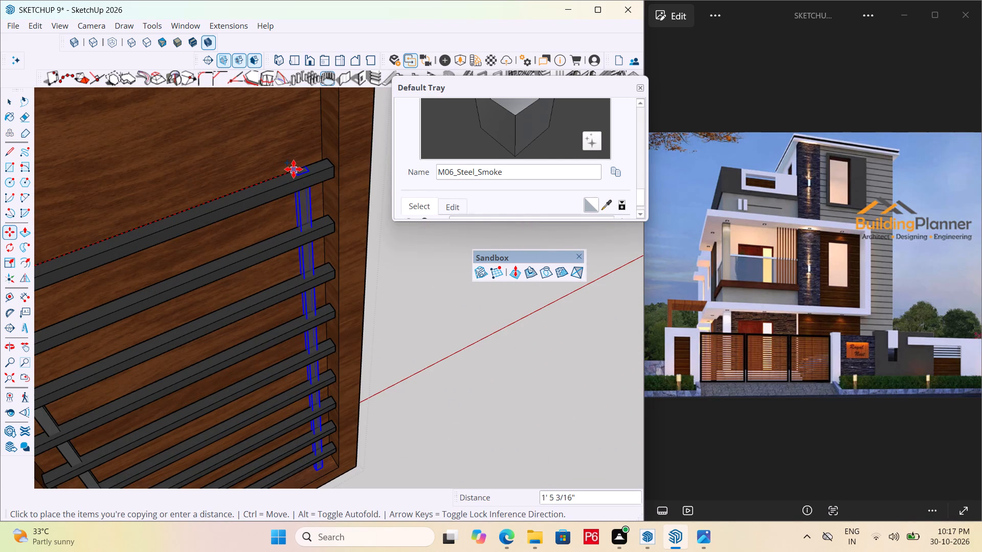
pyautogui.click(294, 169)
pyautogui.press('/')
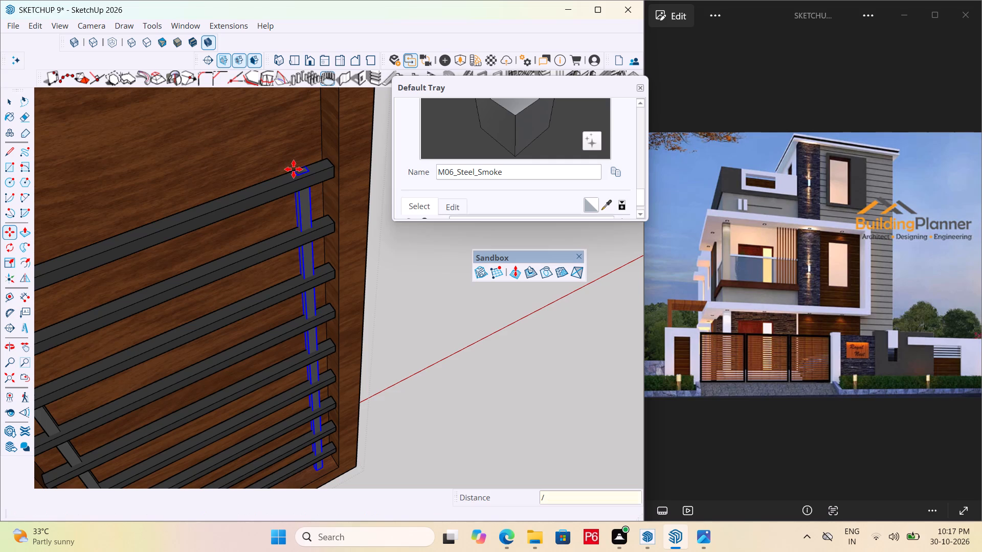
pyautogui.press('6')
pyautogui.press('Return')
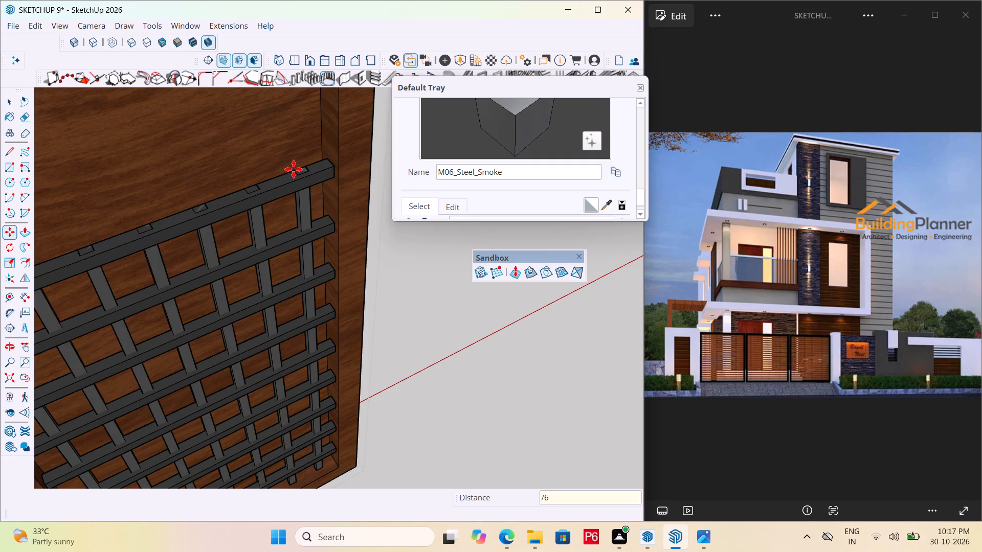
# Save the model with the evenly spaced vertical bars in the grille.
pyautogui.scroll(-8, 287, 181)
pyautogui.hotkey('ctrl', 's')
pyautogui.hotkey('ctrl', 's')
pyautogui.hotkey('ctrl', 's')
pyautogui.hotkey('ctrl', 's')
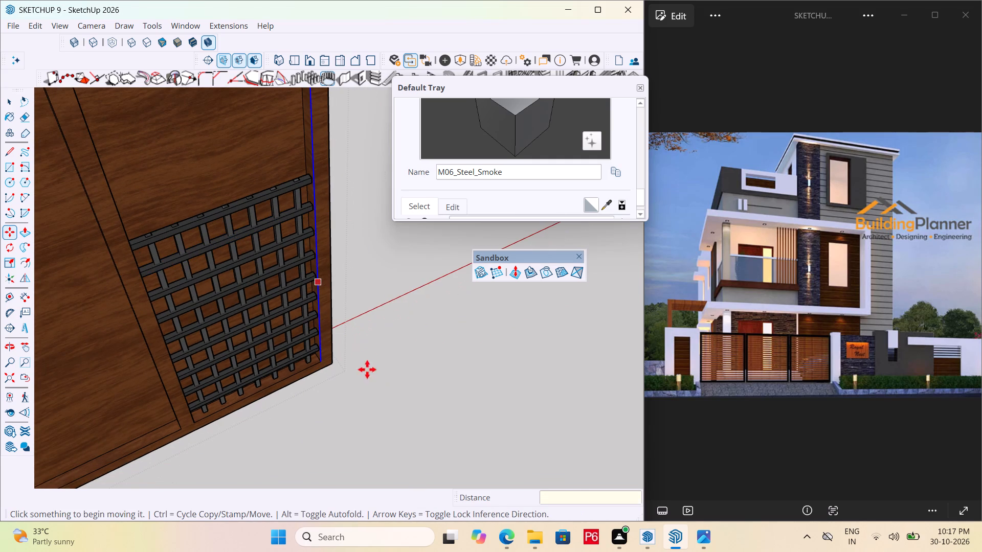
# Examine the whole door with its grille from the front and at several angles.
pyautogui.press('space')
pyautogui.moveTo(349, 374); pyautogui.dragTo(320, 292, button='middle')
pyautogui.scroll(-4, 317, 440)
pyautogui.scroll(-5, 255, 383)
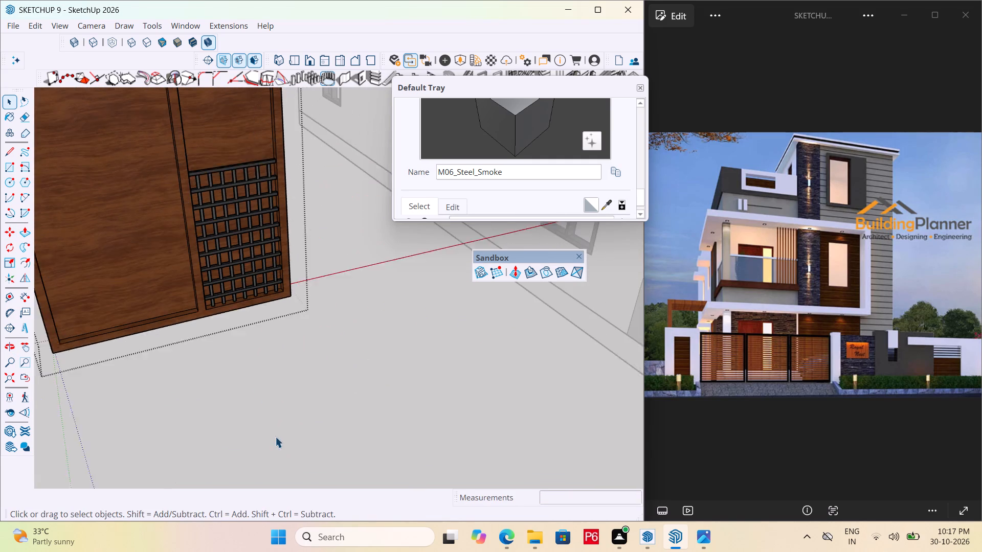
pyautogui.scroll(-2, 275, 436)
pyautogui.scroll(-6, 293, 327)
pyautogui.moveTo(279, 330); pyautogui.dragTo(274, 278, button='middle')
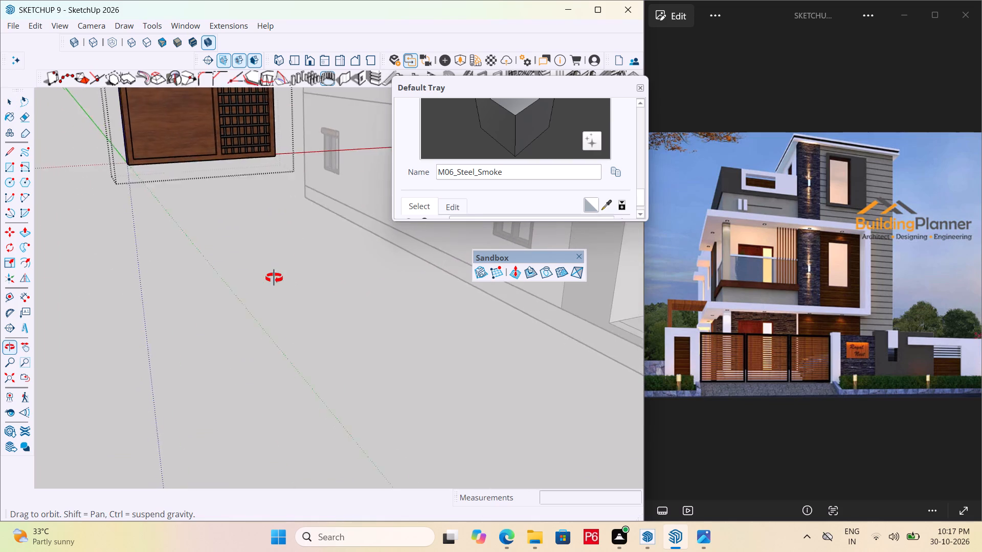
pyautogui.moveTo(274, 278); pyautogui.dragTo(321, 329, button='middle')
pyautogui.scroll(-5, 233, 390)
pyautogui.moveTo(354, 193); pyautogui.dragTo(332, 206, button='middle')
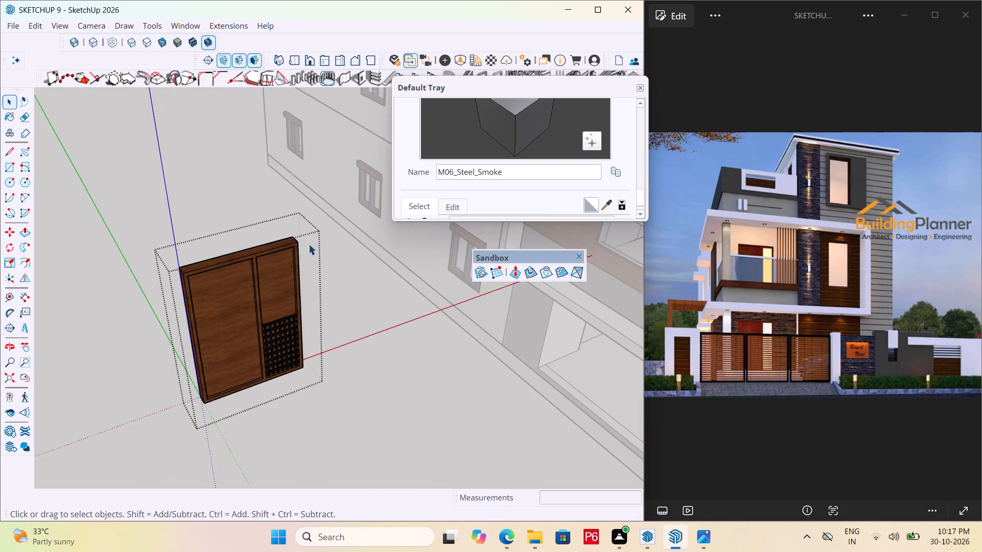
pyautogui.scroll(-4, 308, 273)
pyautogui.moveTo(306, 287); pyautogui.dragTo(298, 223, button='middle')
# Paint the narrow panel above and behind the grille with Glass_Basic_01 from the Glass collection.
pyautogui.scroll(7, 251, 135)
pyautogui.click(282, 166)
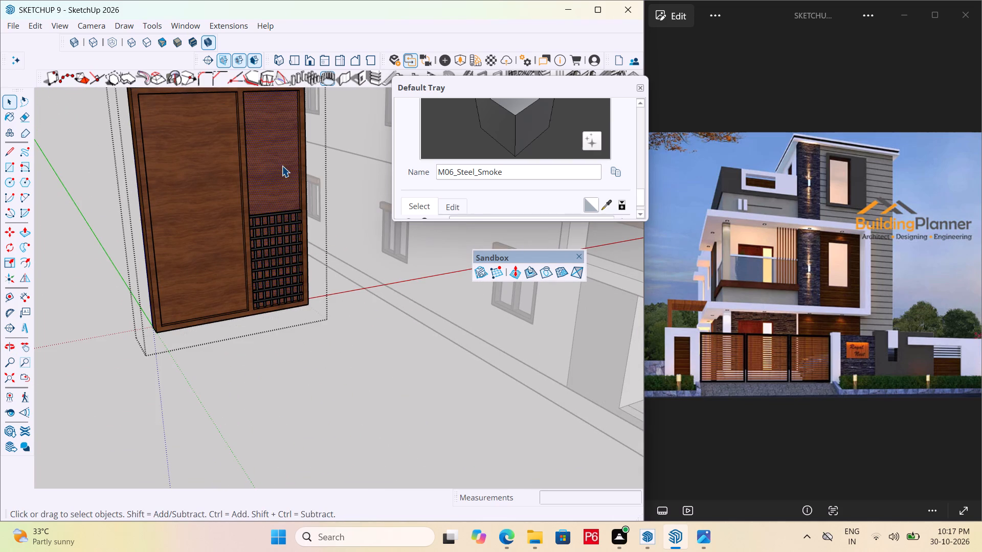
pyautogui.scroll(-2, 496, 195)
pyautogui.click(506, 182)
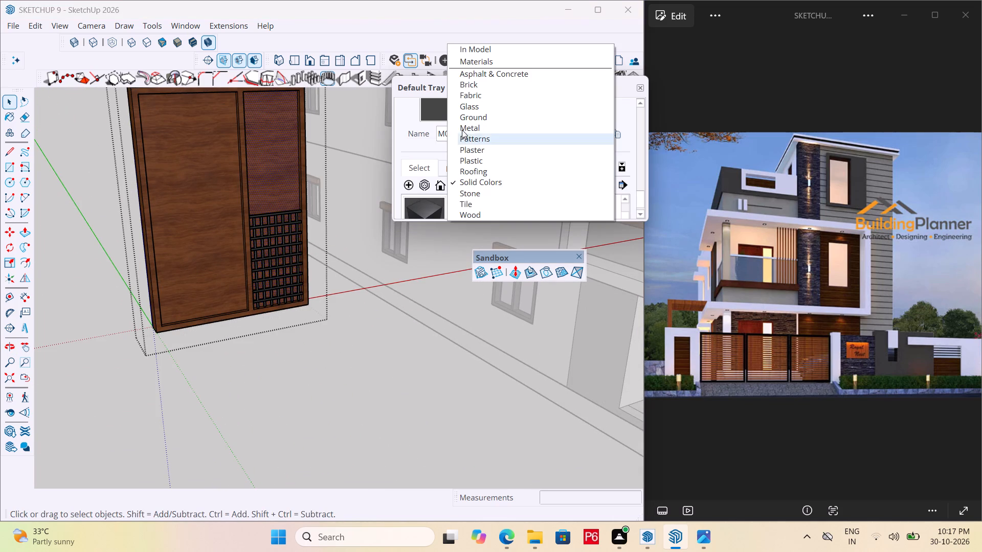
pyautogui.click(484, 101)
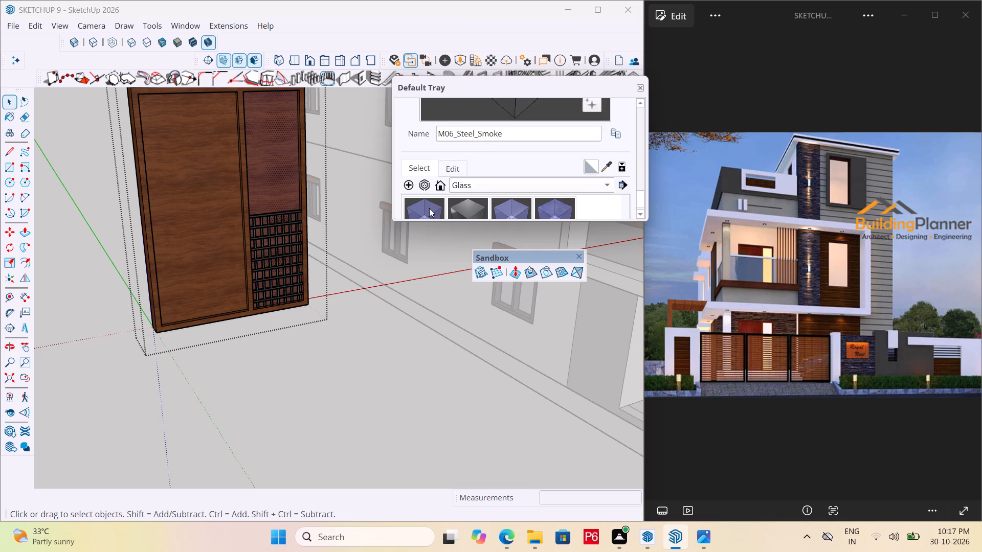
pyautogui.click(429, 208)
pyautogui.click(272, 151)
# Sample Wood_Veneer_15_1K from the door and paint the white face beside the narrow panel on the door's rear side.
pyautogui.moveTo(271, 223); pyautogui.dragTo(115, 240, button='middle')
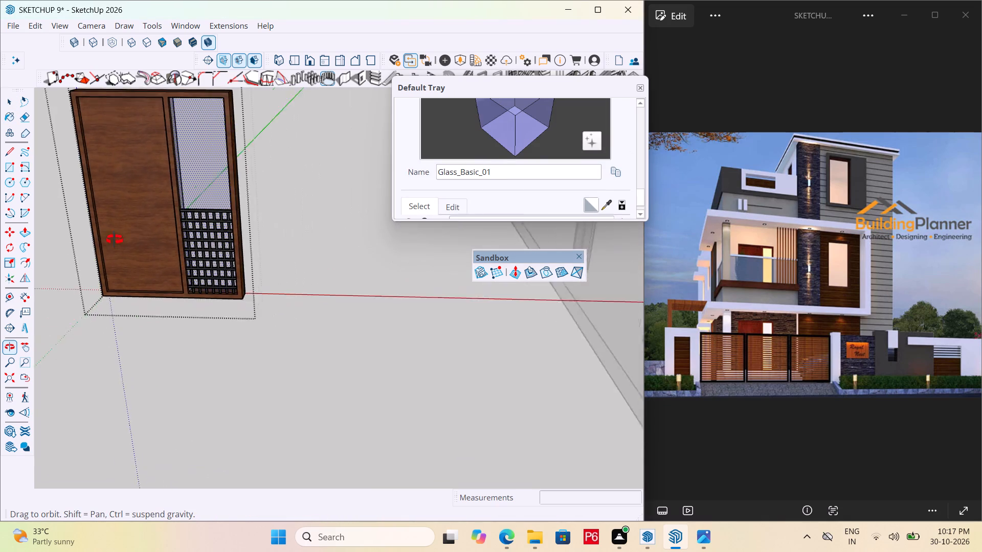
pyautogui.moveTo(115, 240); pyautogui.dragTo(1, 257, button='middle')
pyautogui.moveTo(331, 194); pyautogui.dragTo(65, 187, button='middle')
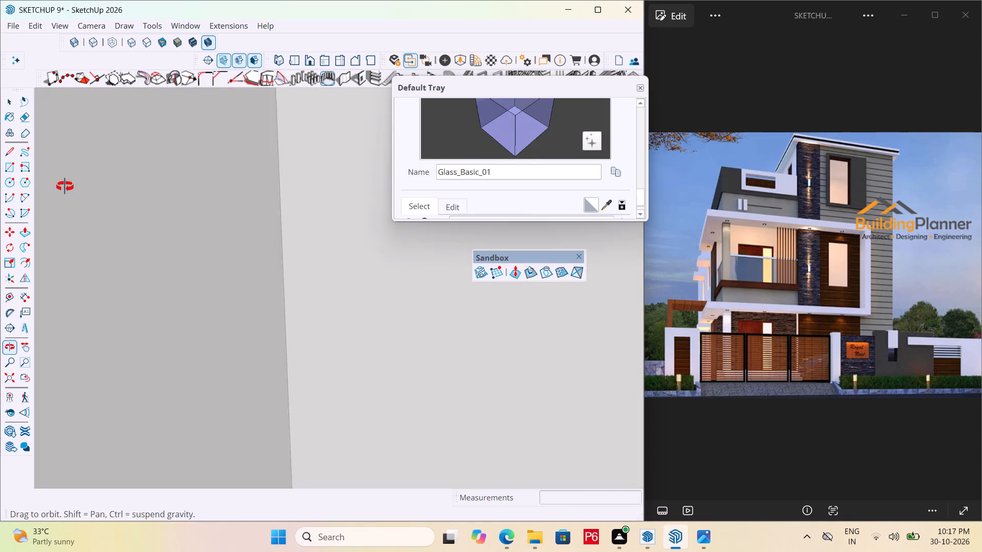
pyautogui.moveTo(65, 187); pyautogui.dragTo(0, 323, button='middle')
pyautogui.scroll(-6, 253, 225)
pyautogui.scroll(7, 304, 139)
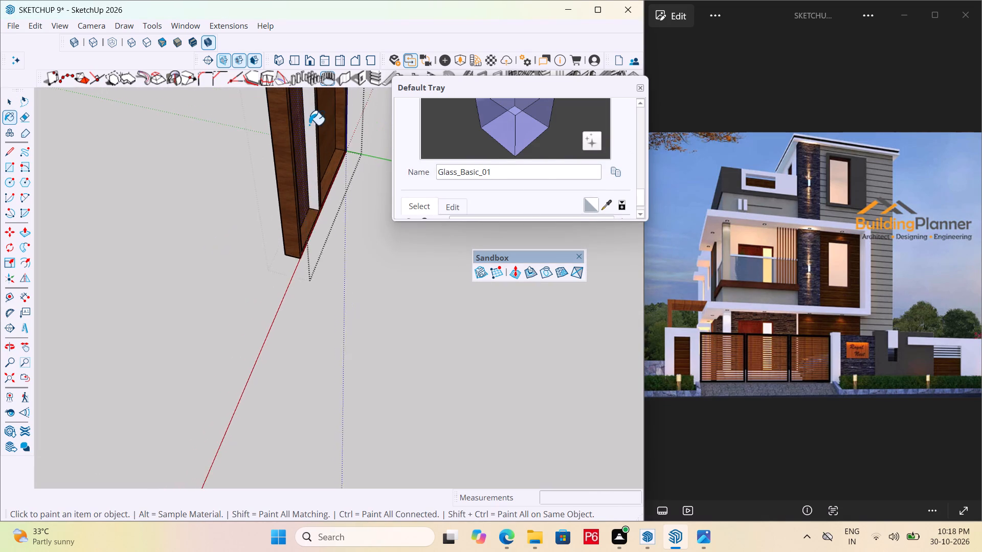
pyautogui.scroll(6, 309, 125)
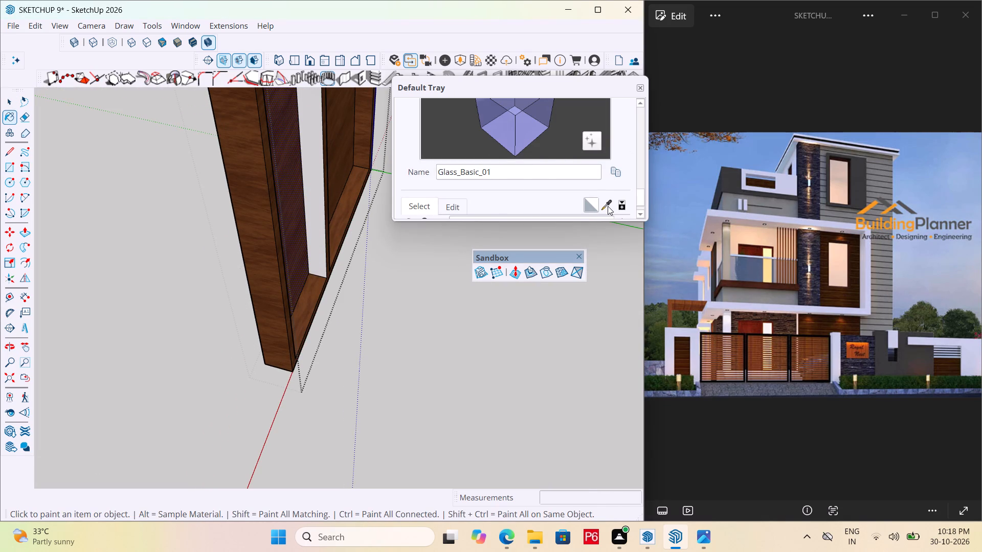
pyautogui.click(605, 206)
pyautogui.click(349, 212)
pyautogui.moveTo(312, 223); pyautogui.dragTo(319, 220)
# Examine the painted door from the back and from the front.
pyautogui.moveTo(319, 225); pyautogui.dragTo(296, 227, button='middle')
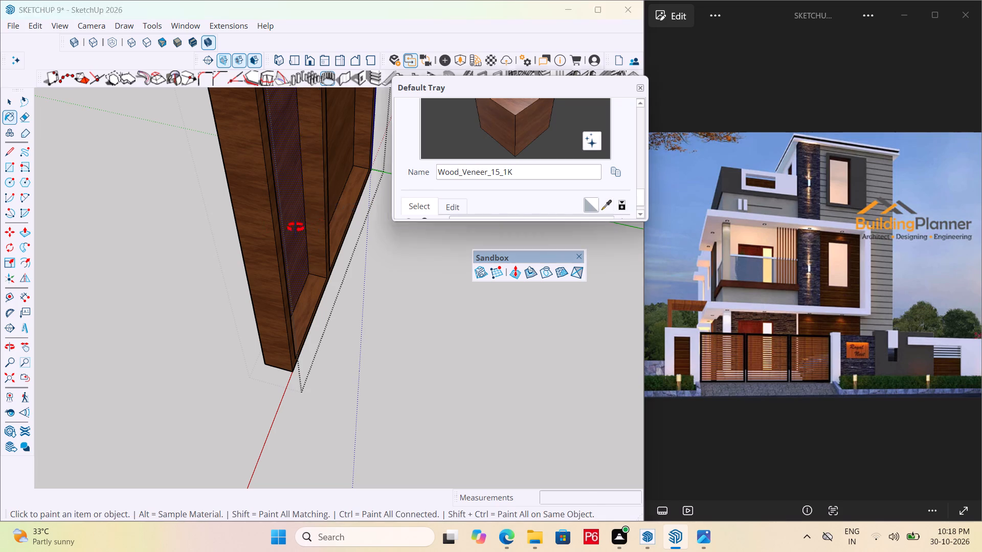
pyautogui.scroll(-1, 296, 227)
pyautogui.moveTo(296, 227); pyautogui.dragTo(0, 227, button='middle')
pyautogui.moveTo(365, 244); pyautogui.dragTo(116, 225, button='middle')
pyautogui.moveTo(154, 230); pyautogui.dragTo(283, 267, button='middle')
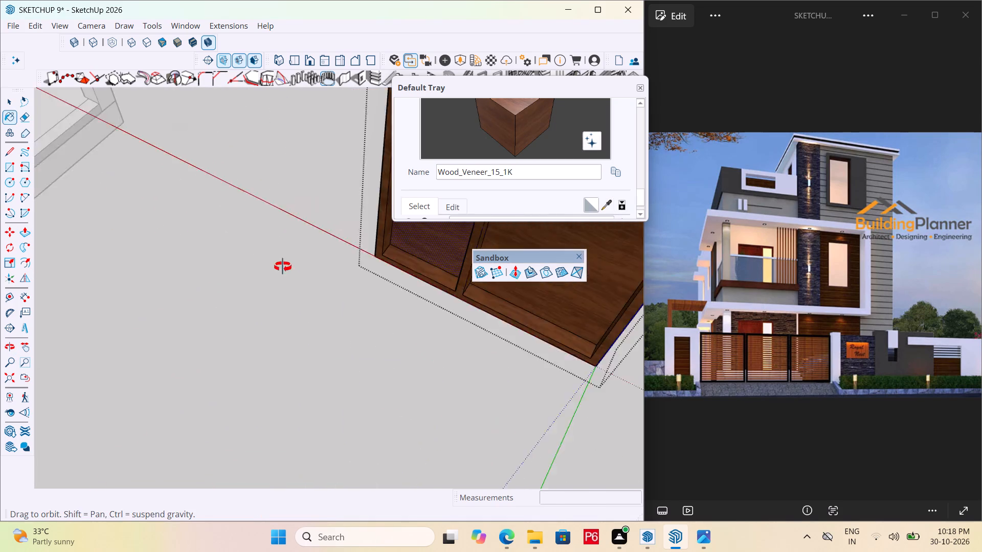
pyautogui.moveTo(283, 267); pyautogui.dragTo(955, 285, button='middle')
pyautogui.scroll(-13, 98, 247)
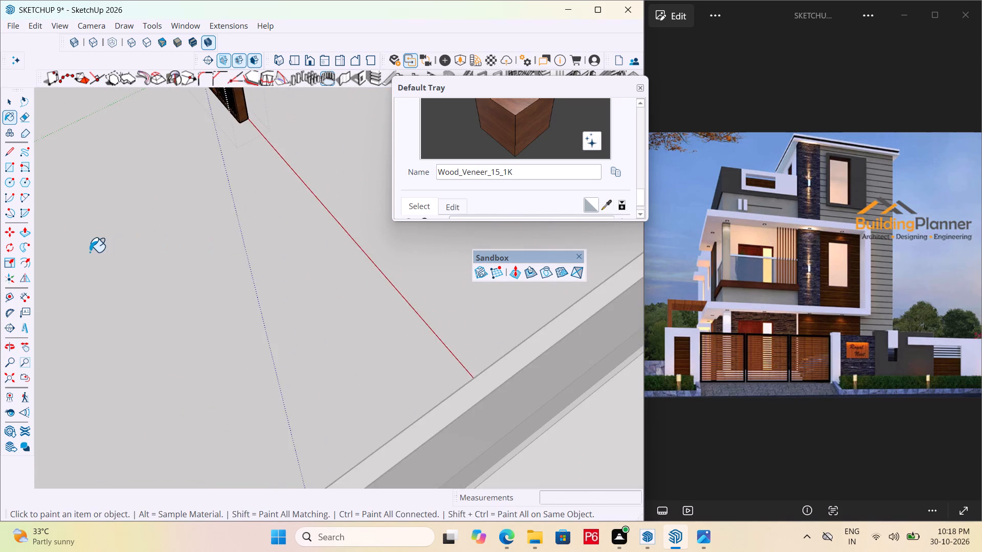
pyautogui.scroll(-10, 90, 252)
pyautogui.moveTo(125, 227); pyautogui.dragTo(431, 156, button='middle')
pyautogui.scroll(-7, 375, 153)
pyautogui.scroll(5, 0, 226)
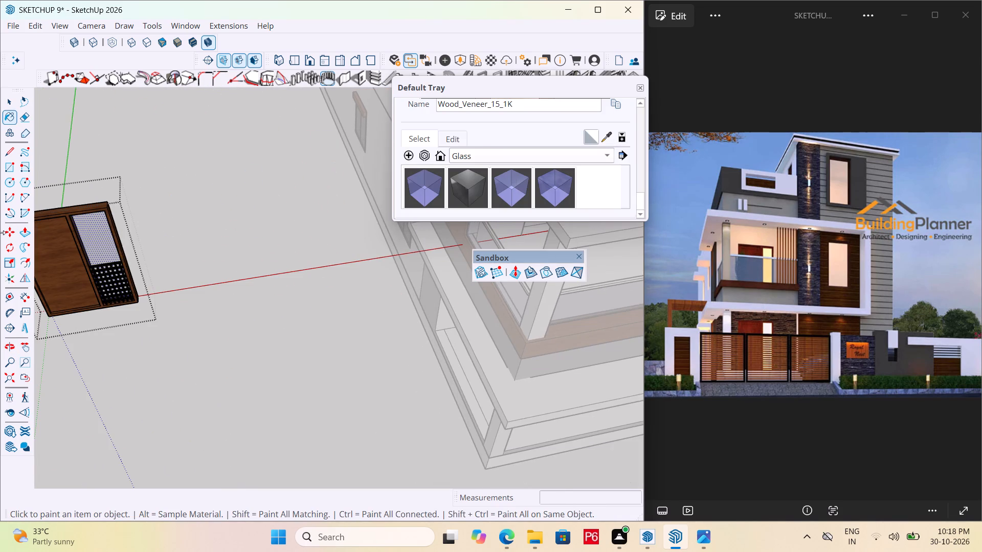
pyautogui.scroll(3, 0, 233)
pyautogui.scroll(-8, 146, 220)
pyautogui.scroll(14, 132, 249)
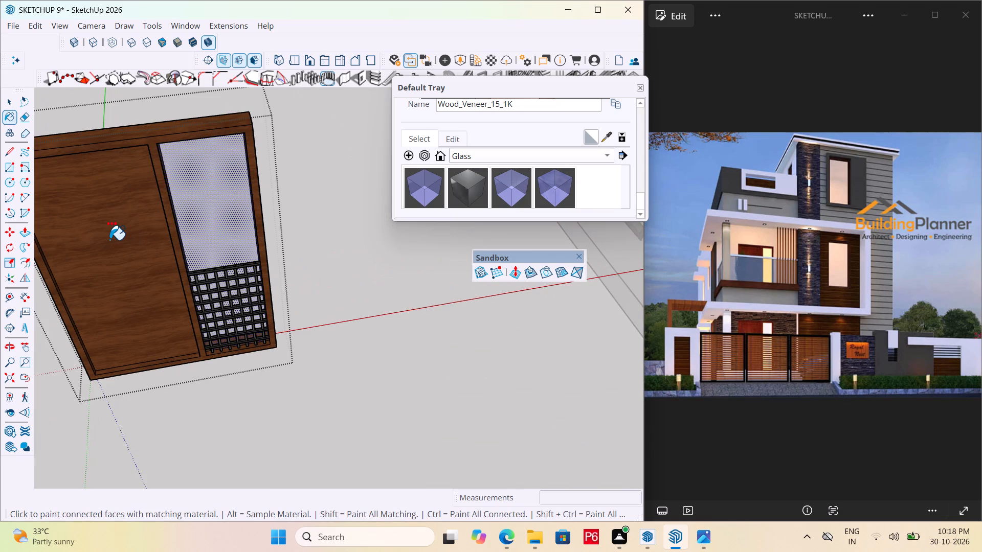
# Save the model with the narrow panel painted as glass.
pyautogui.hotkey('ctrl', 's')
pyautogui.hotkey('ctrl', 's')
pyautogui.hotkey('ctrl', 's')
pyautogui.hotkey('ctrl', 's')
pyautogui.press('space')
# Inspect the glass panel, its surrounding frame and the grille up close from several angles.
pyautogui.moveTo(188, 219); pyautogui.dragTo(149, 174, button='middle')
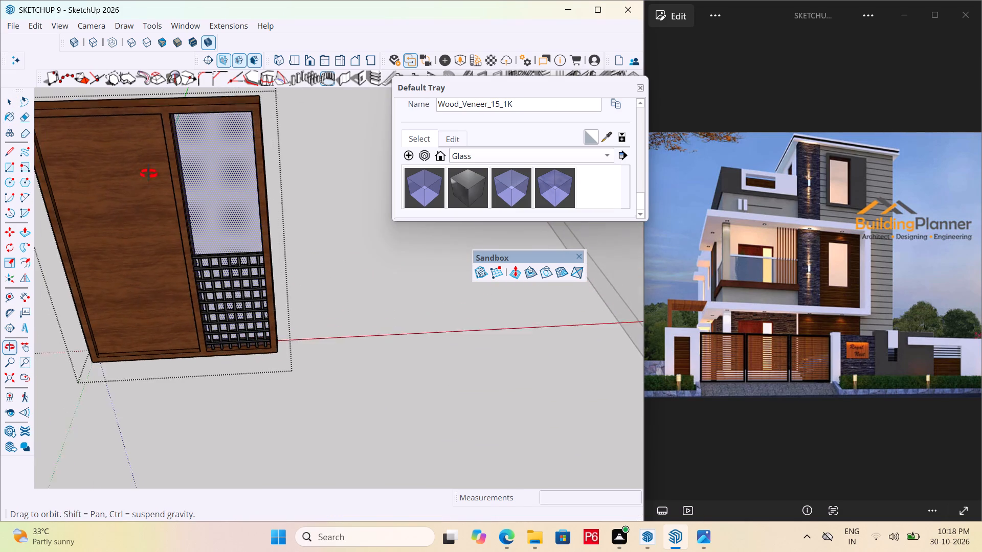
pyautogui.moveTo(149, 174); pyautogui.dragTo(125, 132, button='middle')
pyautogui.scroll(3, 157, 101)
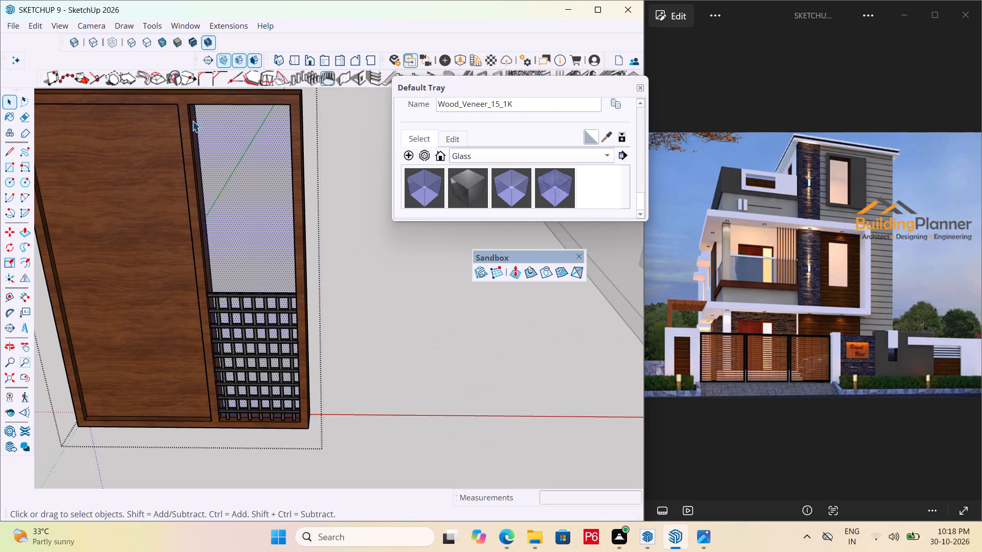
pyautogui.scroll(2, 238, 232)
pyautogui.scroll(1, 254, 346)
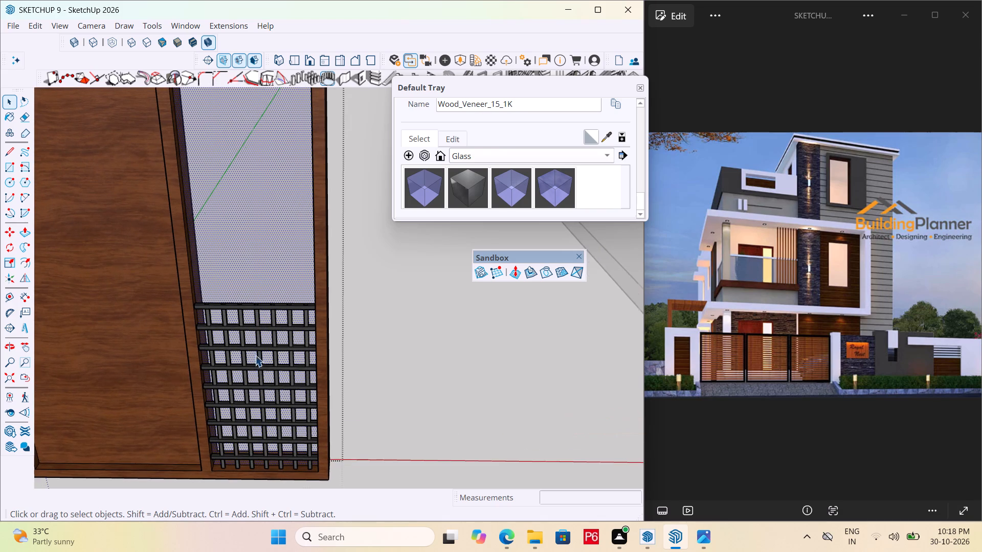
pyautogui.moveTo(273, 344); pyautogui.dragTo(461, 341, button='middle')
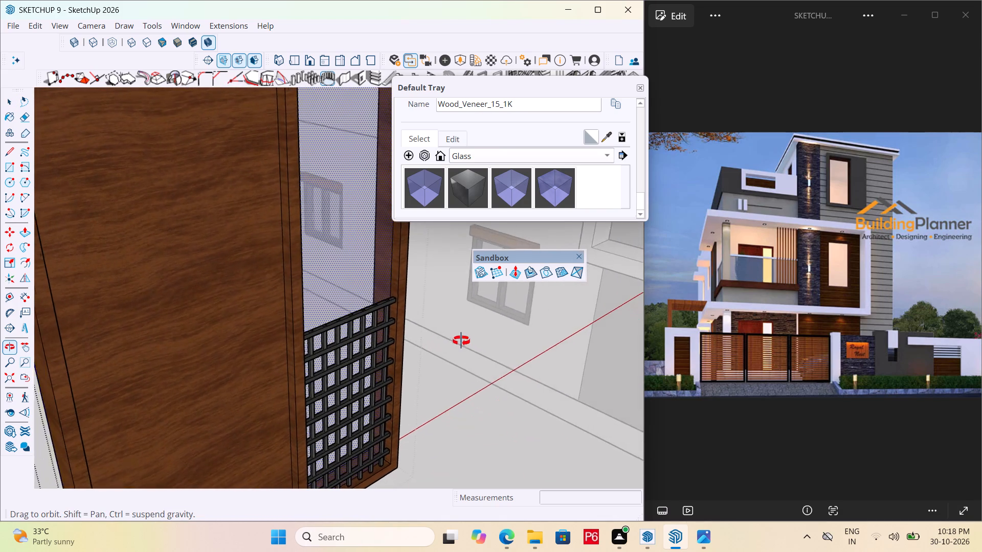
pyautogui.moveTo(461, 341); pyautogui.dragTo(478, 347, button='middle')
pyautogui.scroll(7, 384, 271)
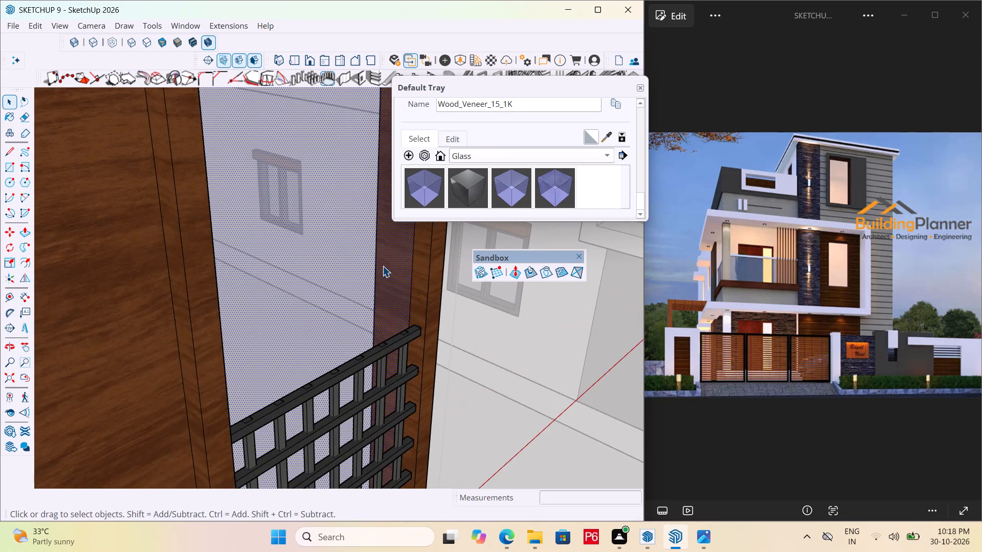
pyautogui.scroll(-13, 231, 259)
pyautogui.moveTo(286, 305); pyautogui.dragTo(274, 311, button='middle')
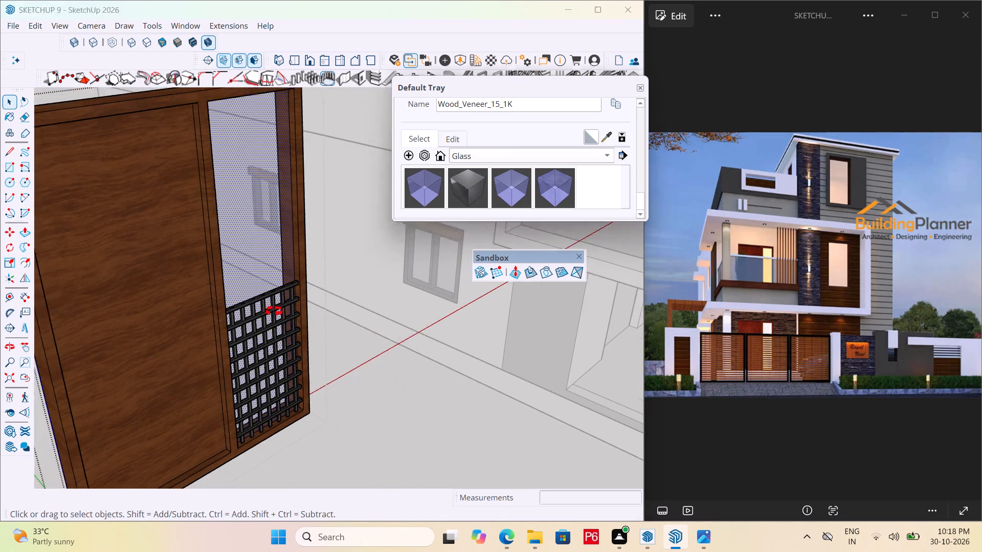
pyautogui.moveTo(274, 311); pyautogui.dragTo(207, 322, button='middle')
pyautogui.scroll(6, 267, 264)
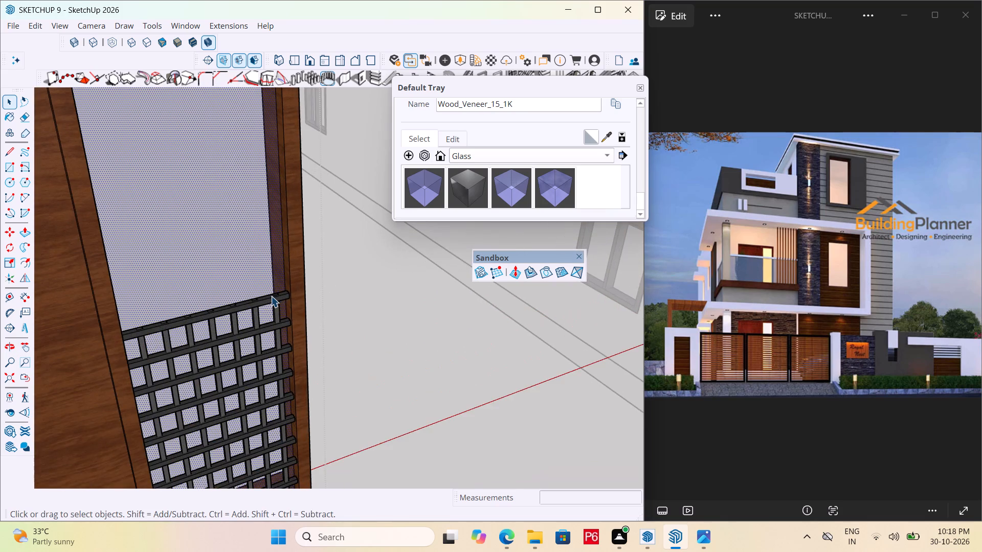
pyautogui.scroll(5, 271, 296)
pyautogui.scroll(-6, 354, 355)
pyautogui.scroll(-6, 320, 382)
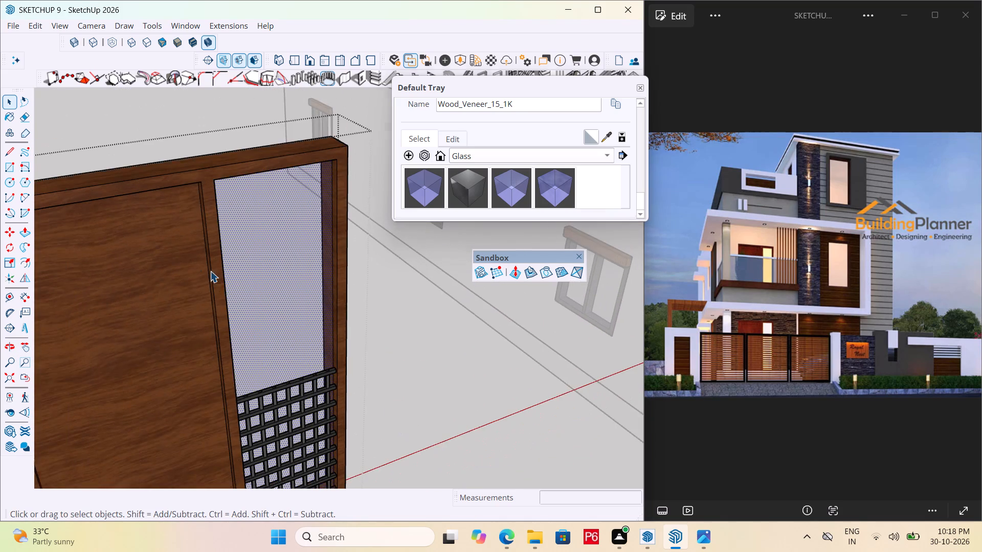
pyautogui.moveTo(206, 267); pyautogui.dragTo(102, 233, button='middle')
pyautogui.scroll(-1, 206, 267)
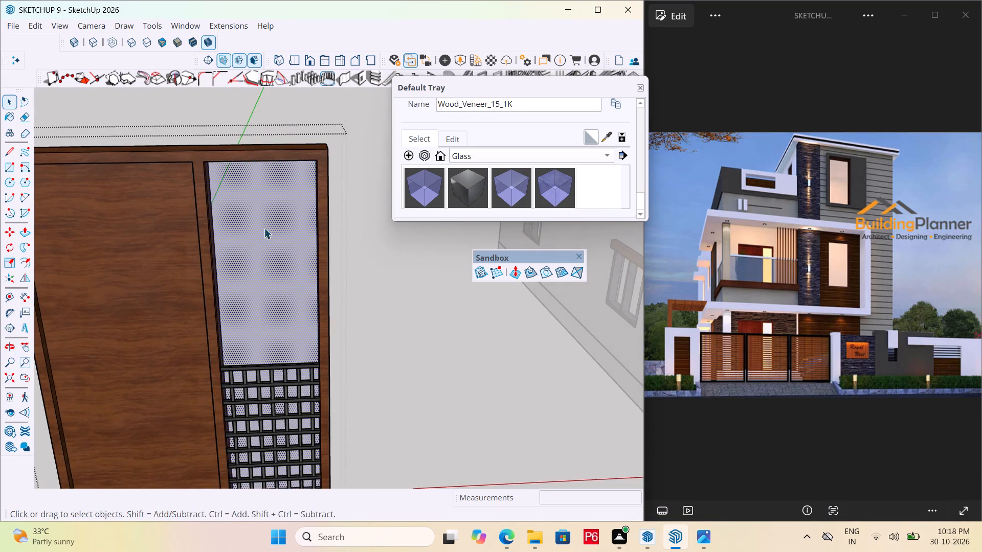
pyautogui.moveTo(261, 225); pyautogui.dragTo(158, 154, button='middle')
pyautogui.scroll(4, 271, 201)
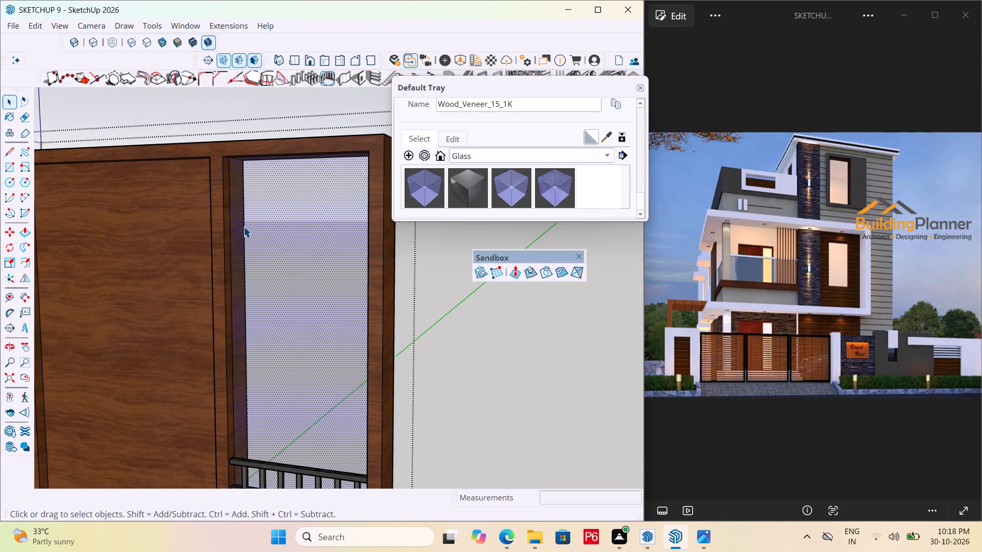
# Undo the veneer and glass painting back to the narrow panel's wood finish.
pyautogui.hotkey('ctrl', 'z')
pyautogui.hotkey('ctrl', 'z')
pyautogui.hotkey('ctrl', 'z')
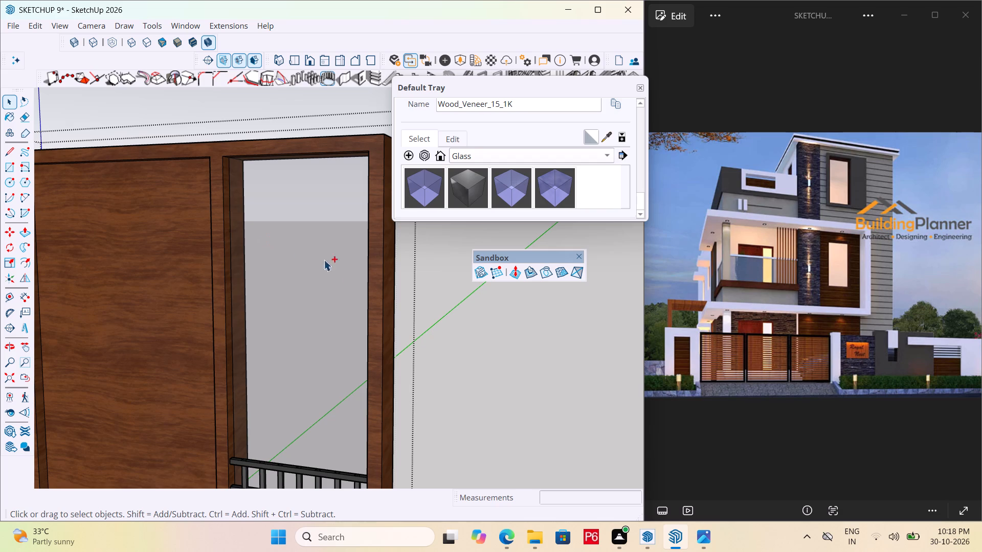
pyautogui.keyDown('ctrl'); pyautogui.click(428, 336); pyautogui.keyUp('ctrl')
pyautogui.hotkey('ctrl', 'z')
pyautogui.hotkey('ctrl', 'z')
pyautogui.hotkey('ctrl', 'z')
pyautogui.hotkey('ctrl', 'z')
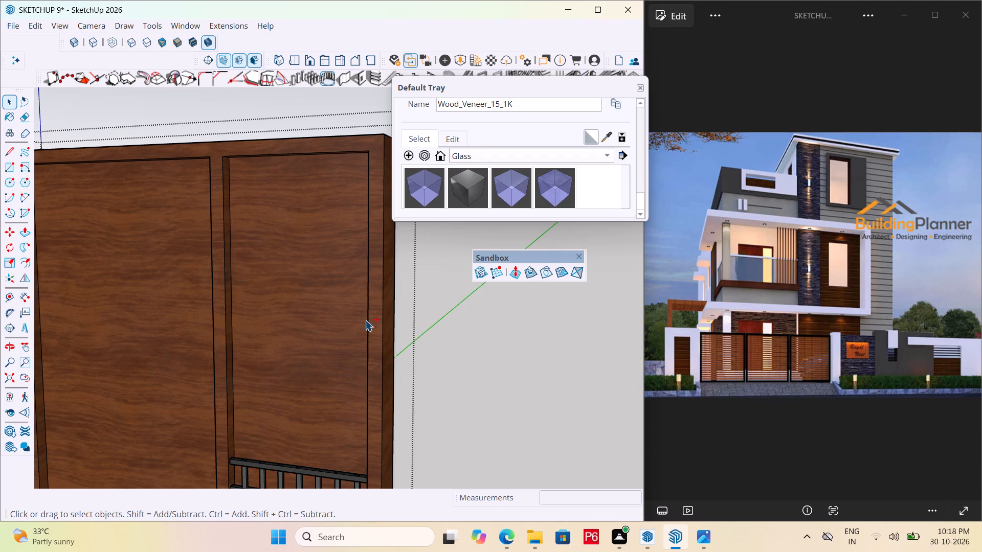
# Offset the narrow panel's outline inward to form a smaller rectangle within the wood face.
pyautogui.click(277, 295)
pyautogui.doubleClick(277, 281)
pyautogui.click(273, 233)
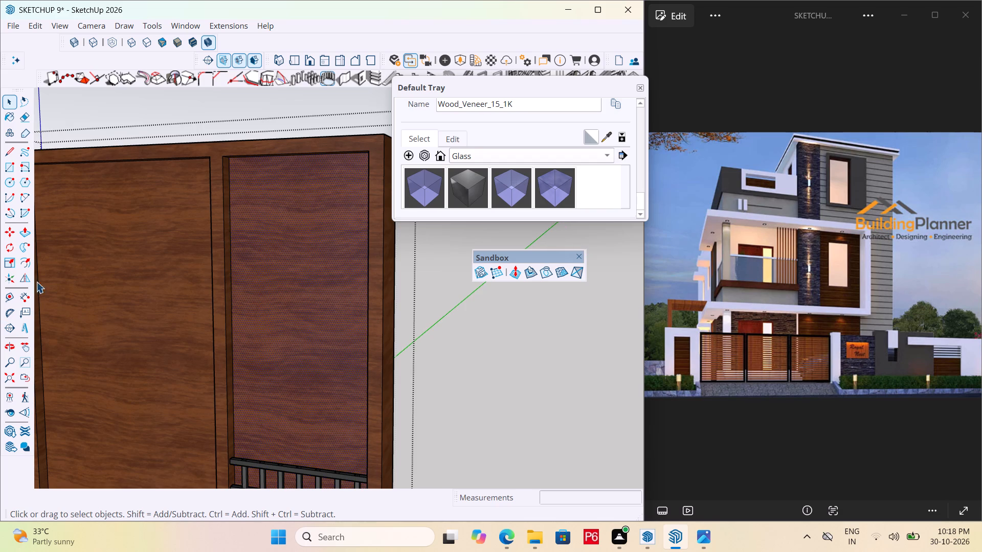
pyautogui.click(25, 259)
pyautogui.click(248, 273)
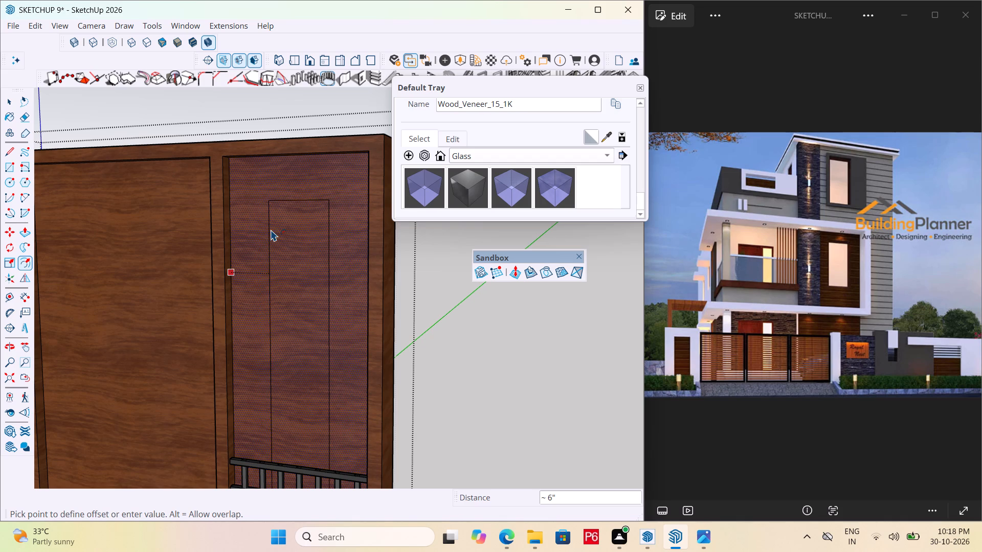
pyautogui.click(262, 218)
pyautogui.press('space')
# Paint the inner rectangle of the narrow panel with Glass_Basic_01.
pyautogui.click(296, 253)
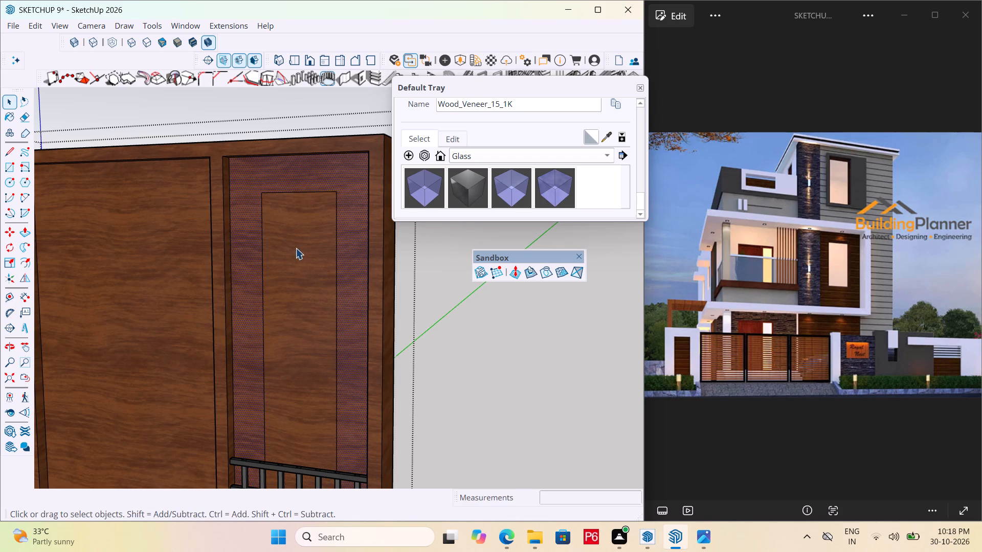
pyautogui.click(412, 182)
pyautogui.click(285, 243)
pyautogui.scroll(-6, 254, 177)
pyautogui.moveTo(245, 240); pyautogui.dragTo(289, 266, button='middle')
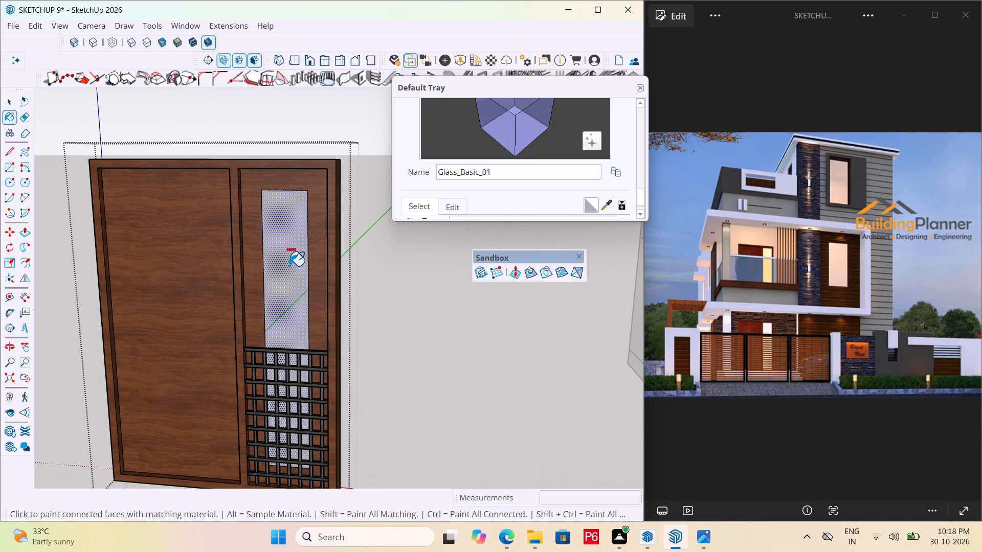
# Save the model with the inset glass strip.
pyautogui.hotkey('ctrl', 's')
pyautogui.hotkey('ctrl', 's')
pyautogui.hotkey('ctrl', 's')
# Move the floating materials window clear of the tools it covers.
pyautogui.scroll(5, 277, 356)
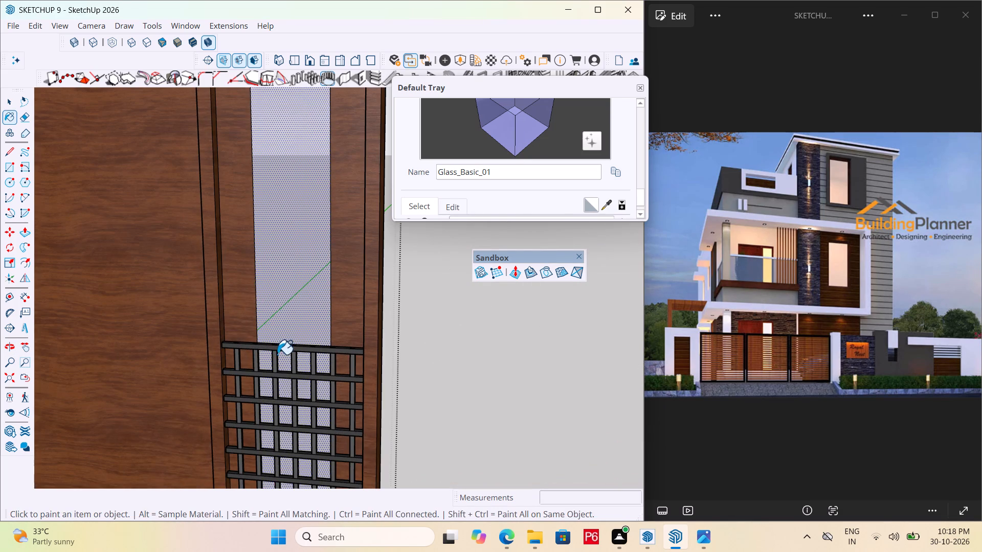
pyautogui.scroll(-2, 228, 320)
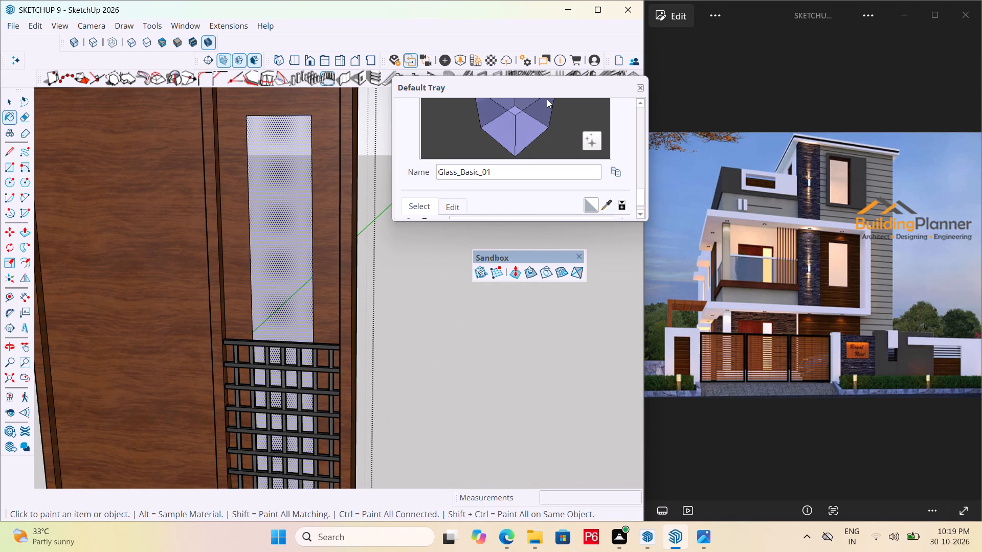
pyautogui.moveTo(511, 86); pyautogui.dragTo(525, 117)
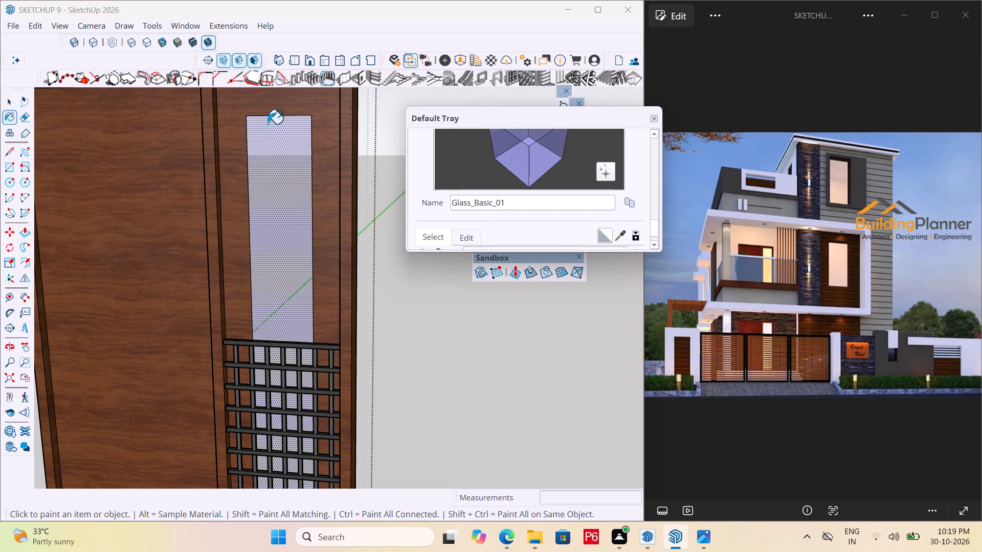
# Undock the 1001bit - tools toolbar and close it.
pyautogui.scroll(6, 267, 123)
pyautogui.moveTo(259, 133); pyautogui.dragTo(178, 126, button='middle')
pyautogui.scroll(-5, 248, 188)
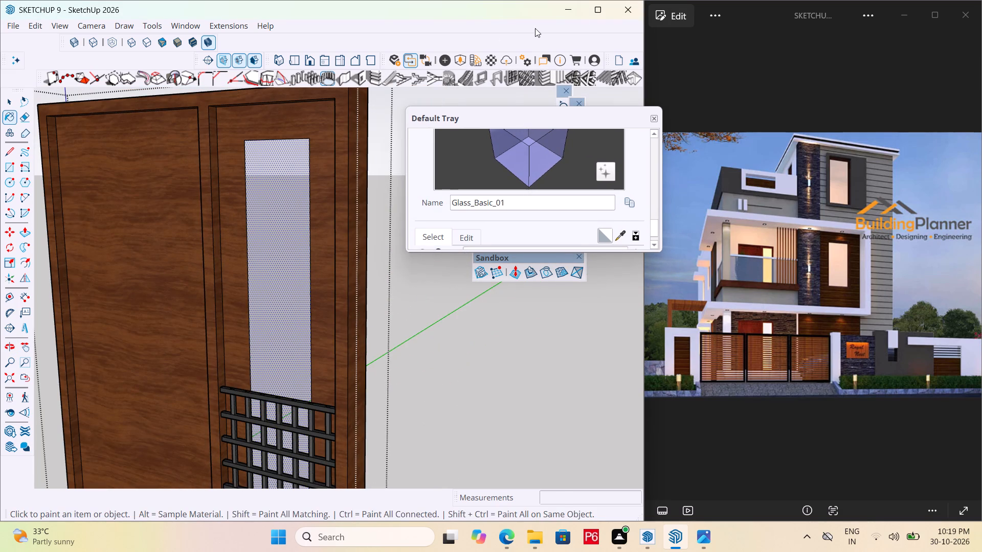
pyautogui.moveTo(34, 76); pyautogui.dragTo(23, 82)
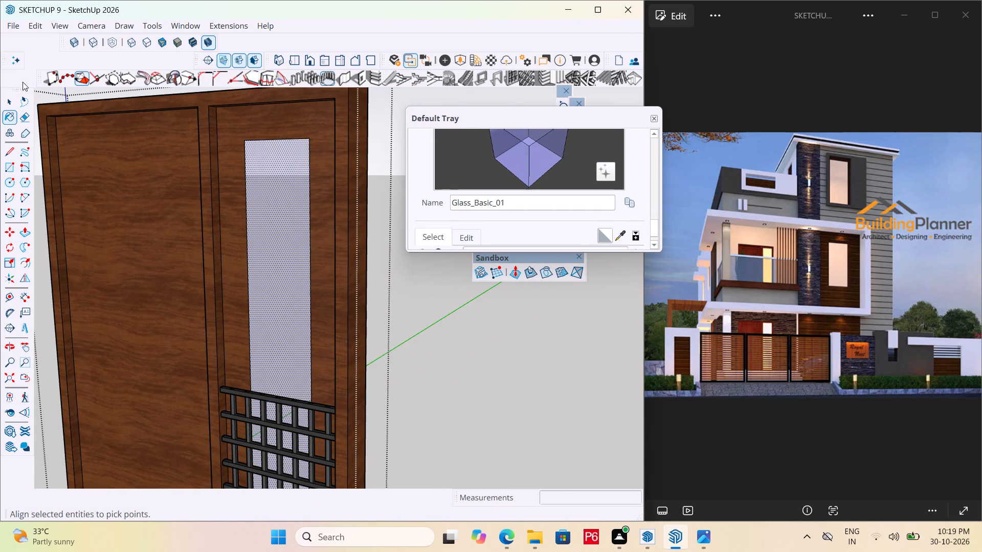
pyautogui.moveTo(23, 82); pyautogui.dragTo(21, 83)
pyautogui.moveTo(39, 77); pyautogui.dragTo(1, 82)
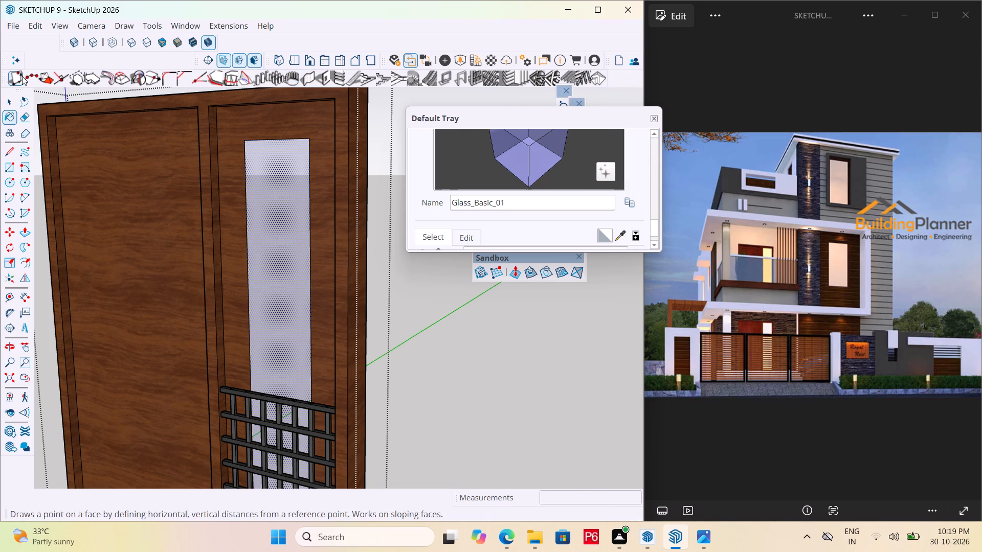
pyautogui.scroll(4, 21, 76)
pyautogui.moveTo(46, 76); pyautogui.dragTo(125, 139)
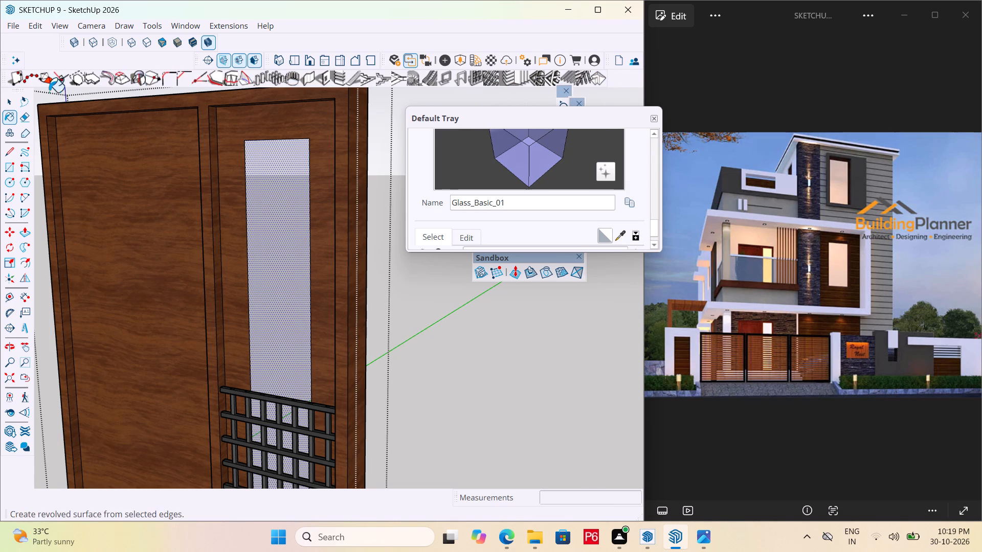
pyautogui.moveTo(4, 77); pyautogui.dragTo(99, 183)
pyautogui.click(99, 183)
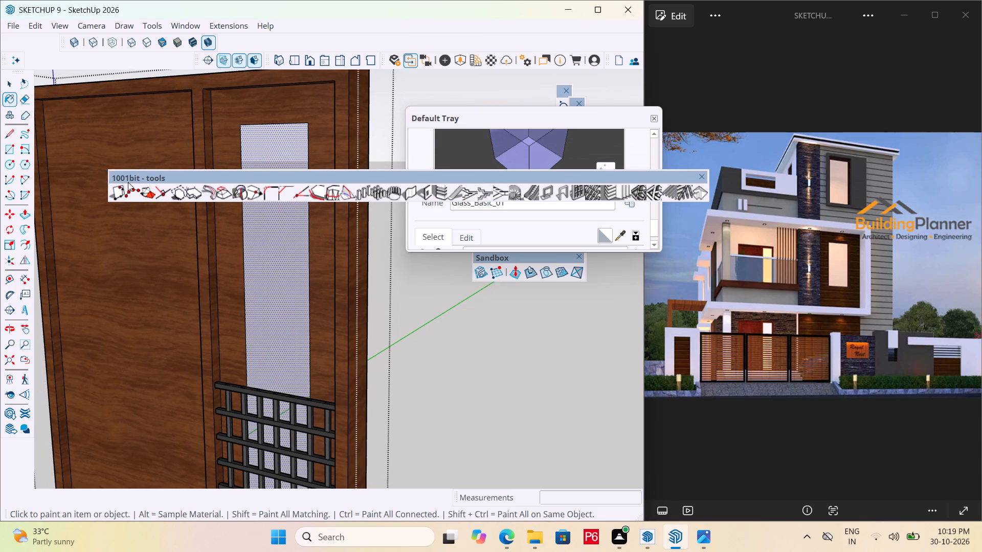
pyautogui.click(703, 174)
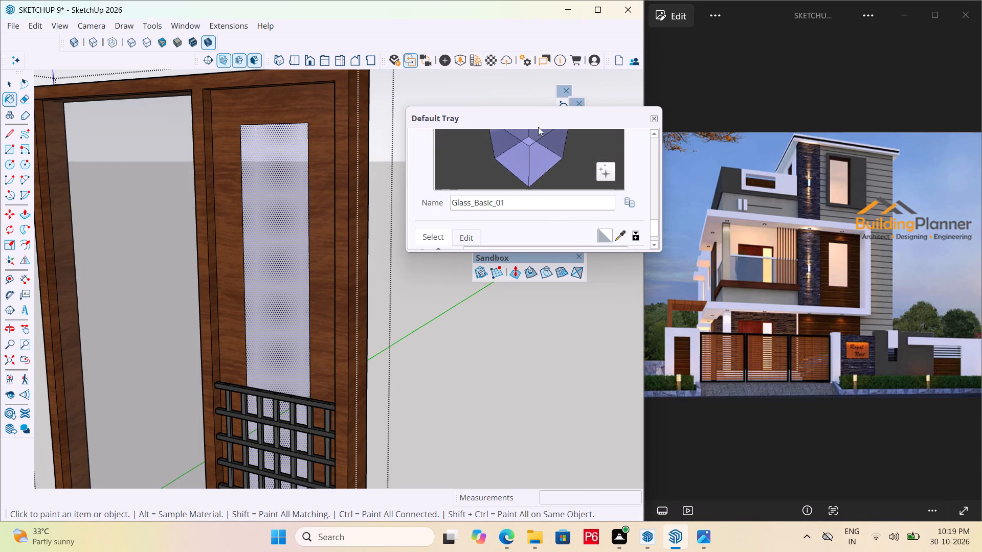
# Move the floating Default Tray clear of the Sandbox toolbar, close that toolbar and bring the material swatches into view.
pyautogui.moveTo(538, 126); pyautogui.dragTo(523, 67, button='middle')
pyautogui.moveTo(519, 117); pyautogui.dragTo(504, 80)
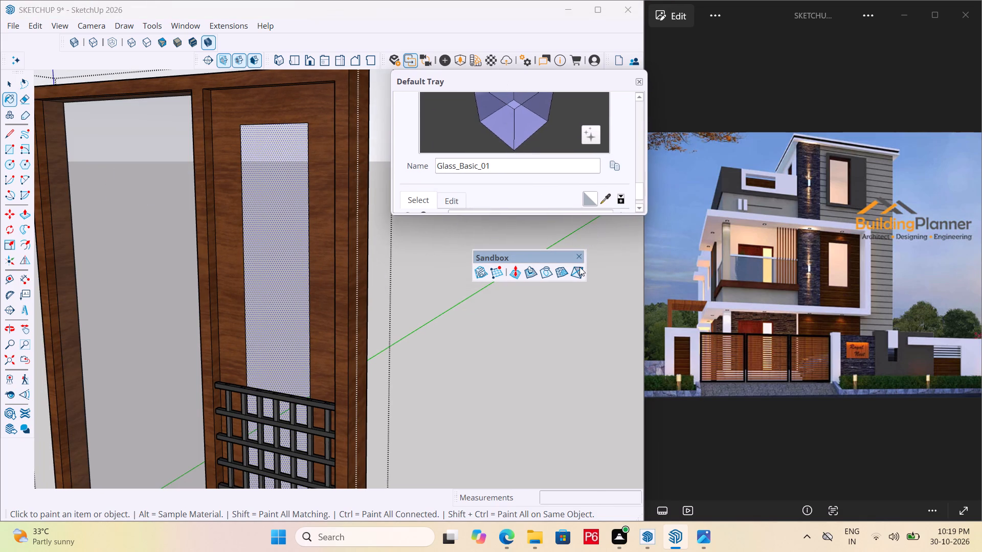
pyautogui.click(577, 259)
pyautogui.scroll(-5, 537, 118)
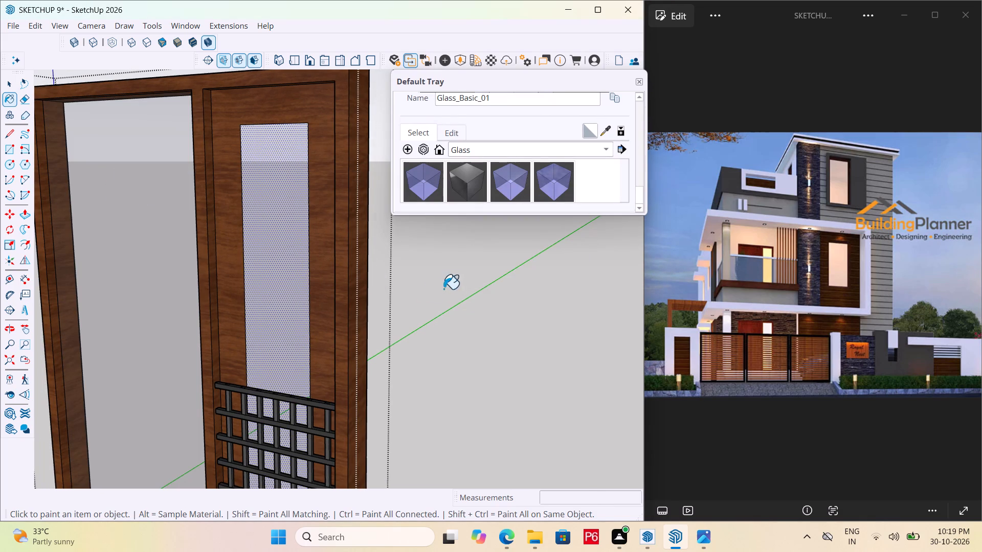
# Repaint the wide door panel with Wood_Veneer_15_1K from the Wood material collection.
pyautogui.scroll(-6, 386, 308)
pyautogui.moveTo(282, 353); pyautogui.dragTo(282, 342, button='middle')
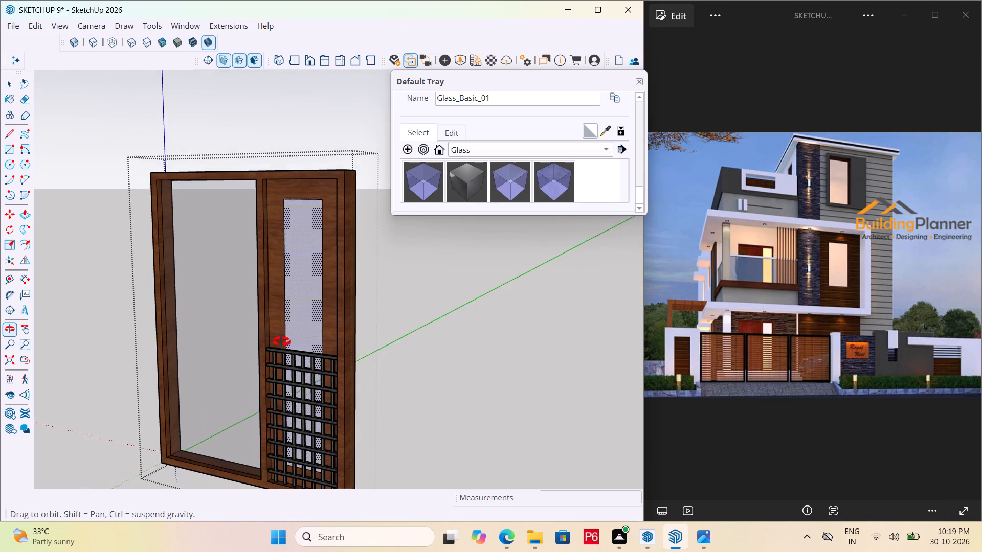
pyautogui.moveTo(282, 342); pyautogui.dragTo(259, 295, button='middle')
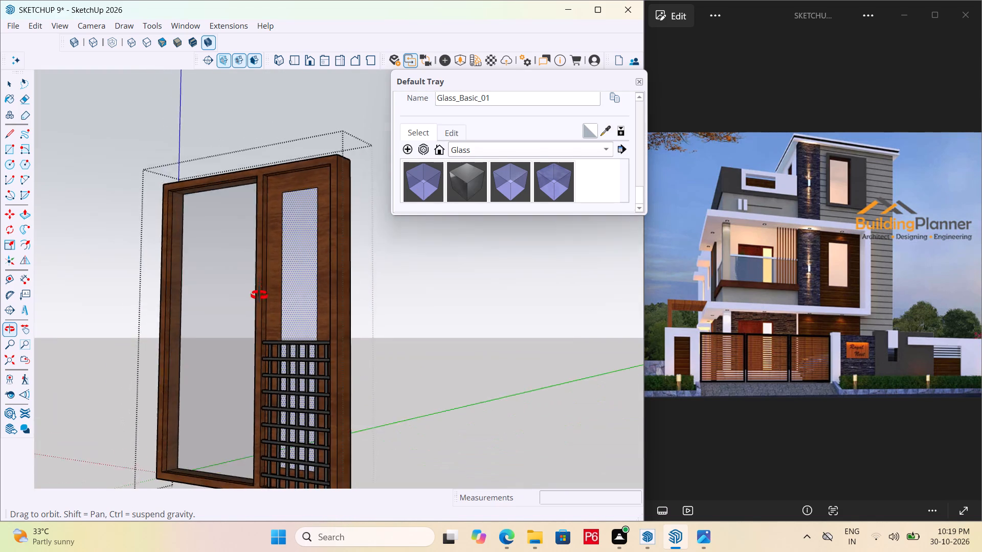
pyautogui.moveTo(259, 295); pyautogui.dragTo(275, 338, button='middle')
pyautogui.press('space')
pyautogui.click(228, 276)
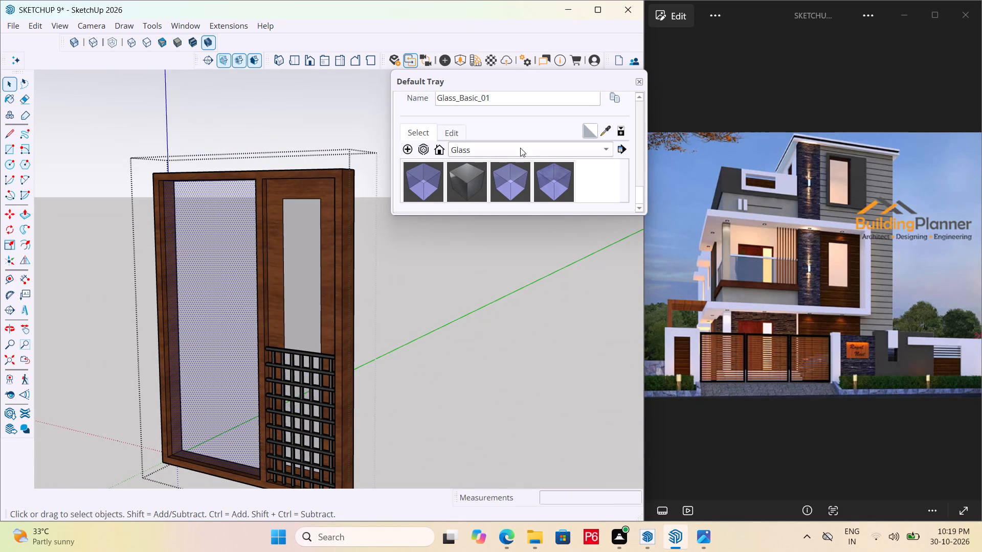
pyautogui.doubleClick(495, 150)
pyautogui.click(485, 255)
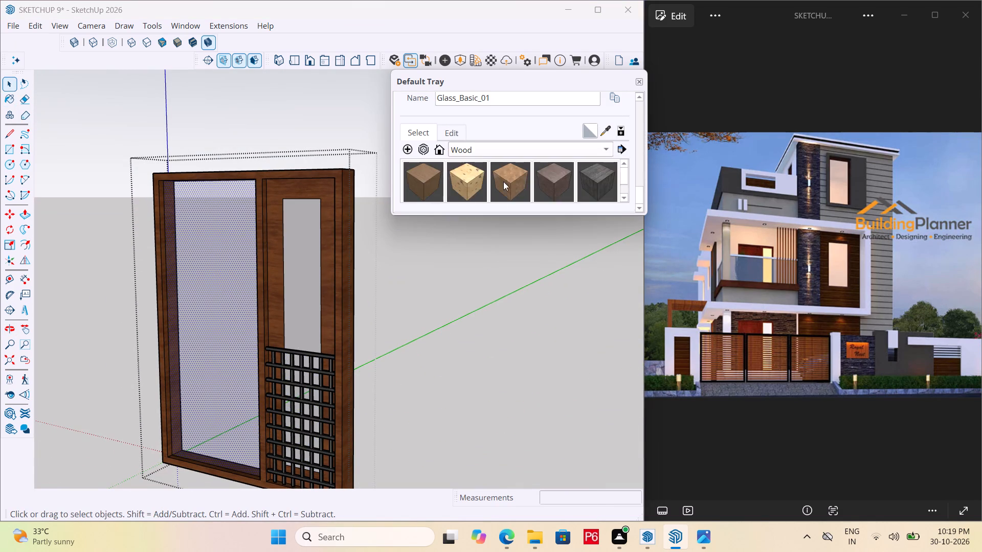
pyautogui.scroll(-4, 503, 181)
pyautogui.click(432, 183)
pyautogui.click(230, 218)
# Draw a small circle of about 7/16" radius on the underside of the frame's top rail, near the narrow panel's inner corner.
pyautogui.moveTo(164, 331); pyautogui.dragTo(183, 337, button='middle')
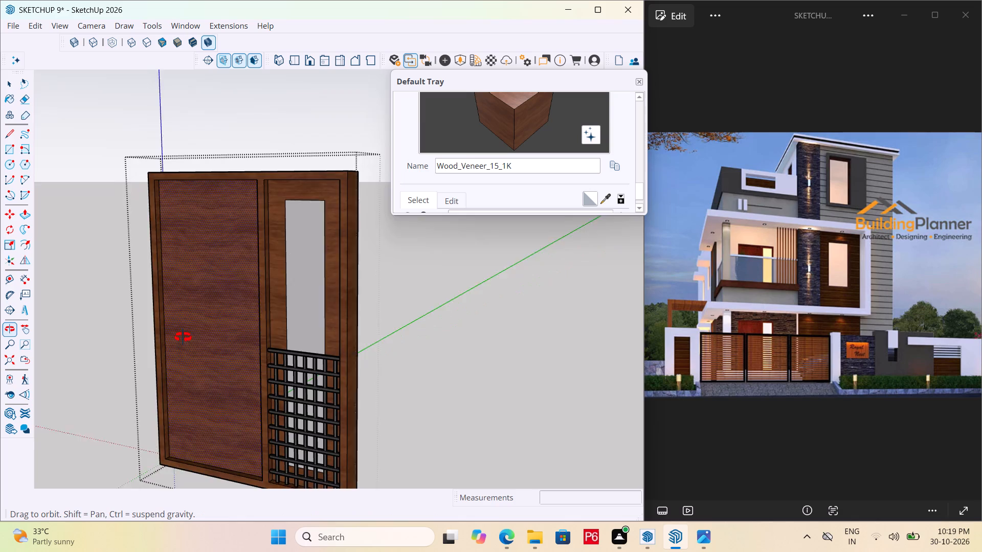
pyautogui.moveTo(183, 337); pyautogui.dragTo(255, 400, button='middle')
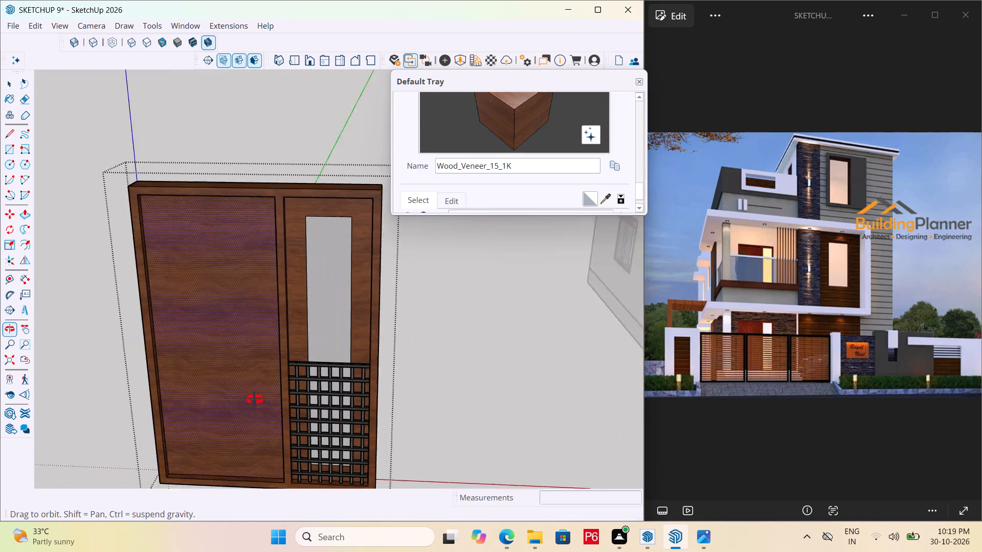
pyautogui.moveTo(255, 400); pyautogui.dragTo(255, 392, button='middle')
pyautogui.scroll(4, 349, 183)
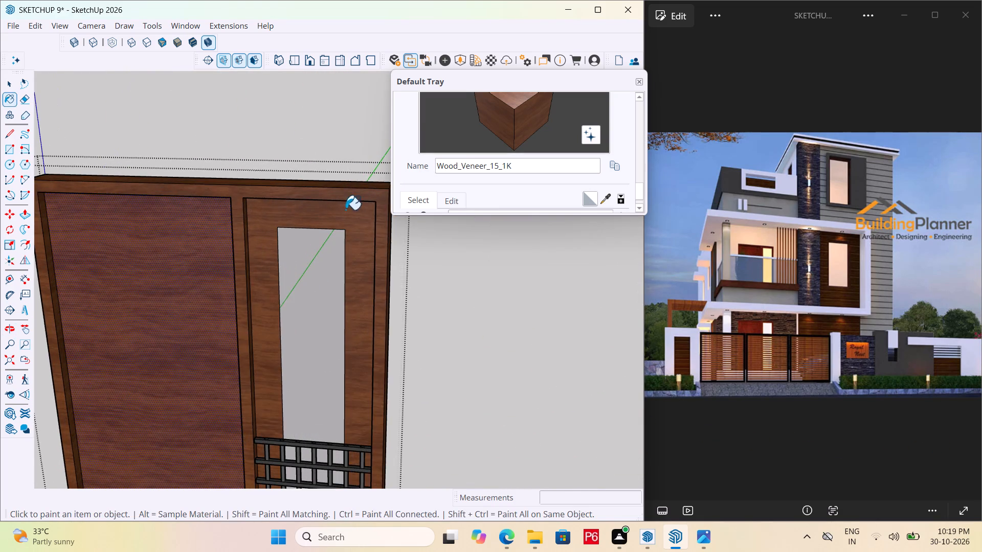
pyautogui.moveTo(344, 219); pyautogui.dragTo(341, 86, button='middle')
pyautogui.scroll(6, 304, 266)
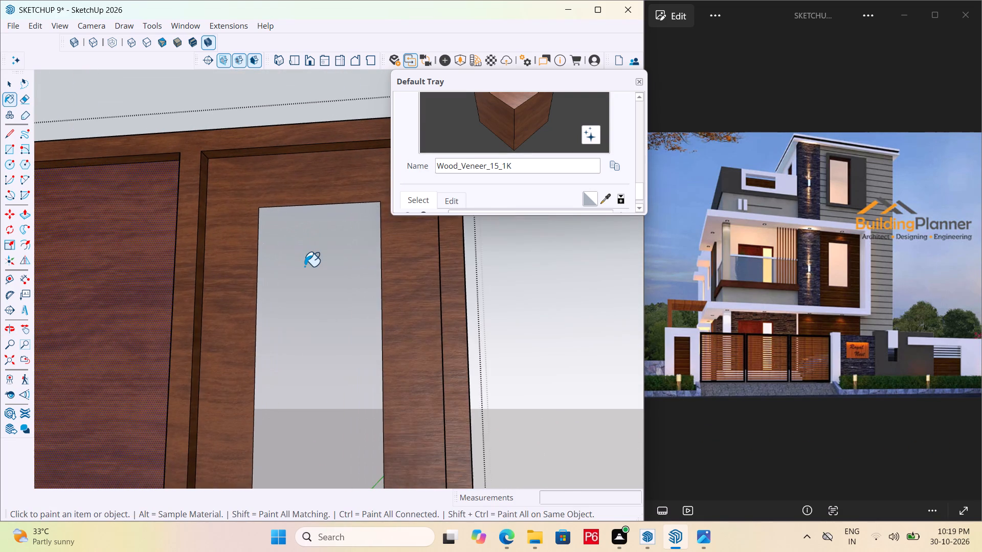
pyautogui.scroll(-5, 234, 209)
pyautogui.scroll(7, 240, 168)
pyautogui.moveTo(244, 175); pyautogui.dragTo(253, 119, button='middle')
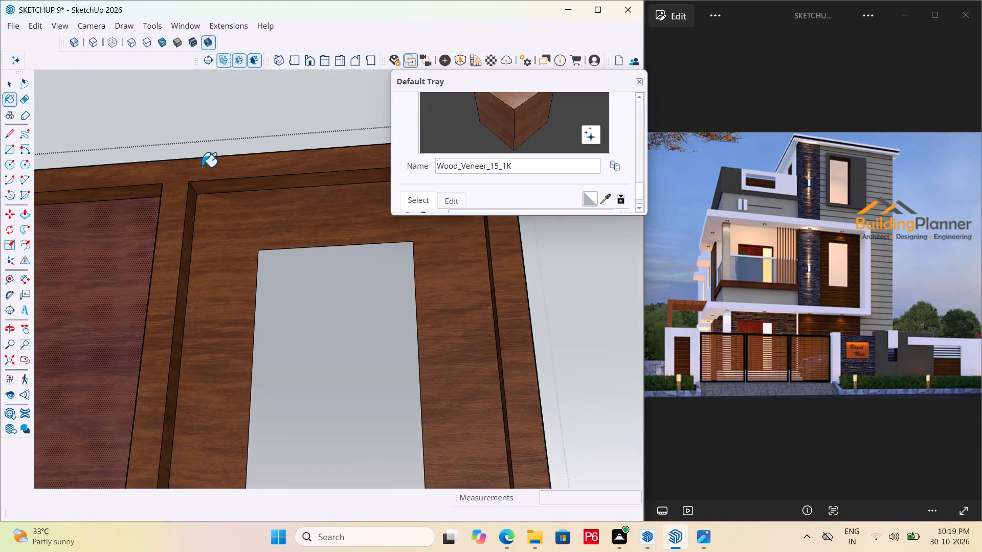
pyautogui.scroll(6, 202, 168)
pyautogui.press('r')
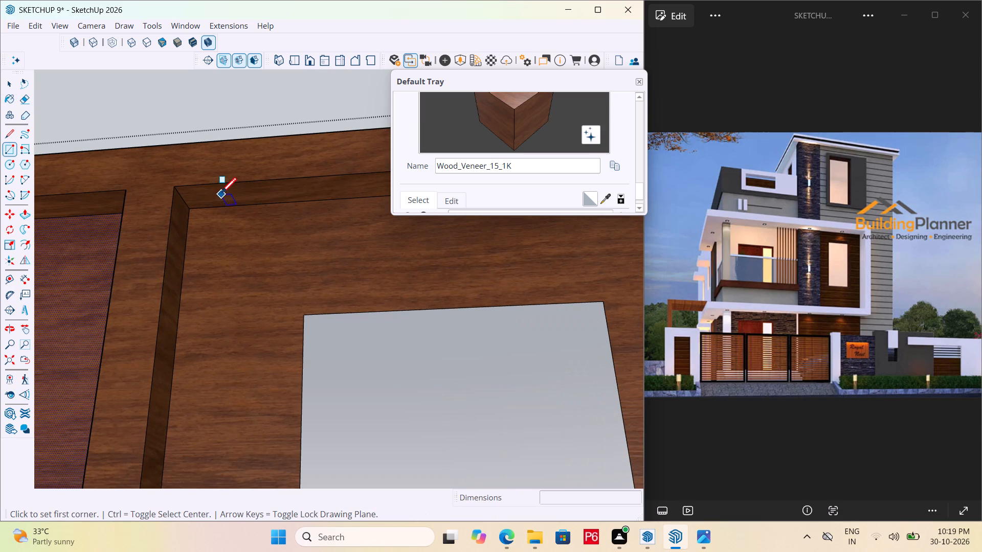
pyautogui.press('c')
pyautogui.scroll(6, 237, 208)
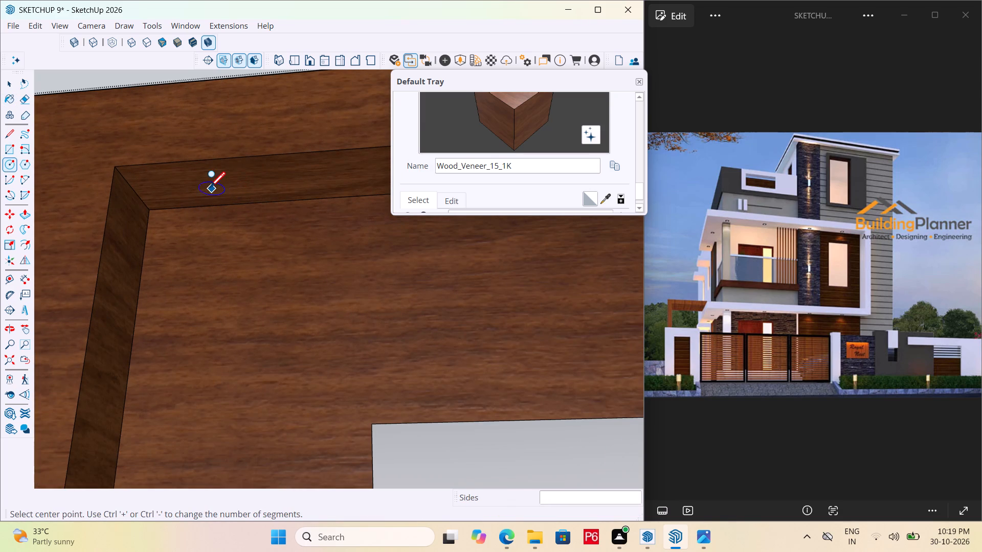
pyautogui.click(215, 186)
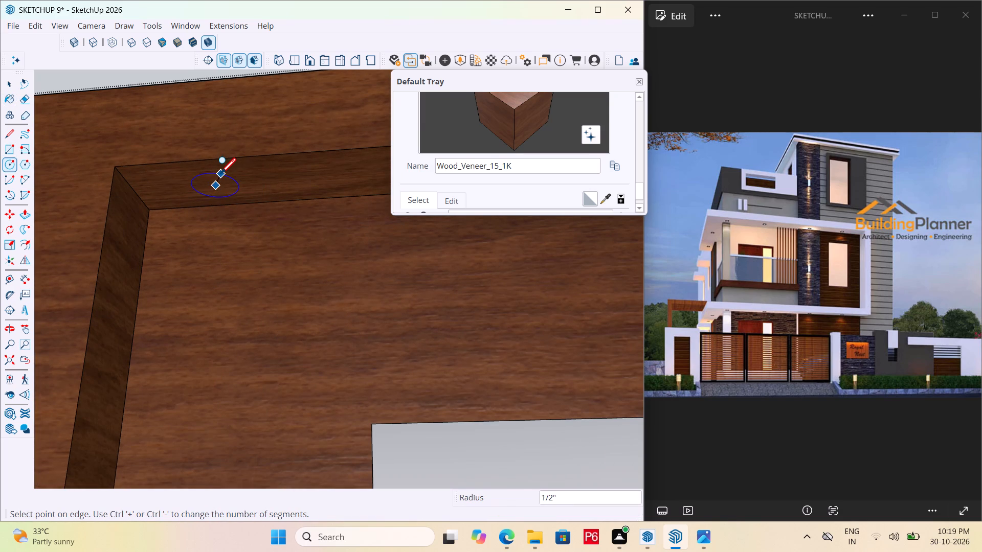
pyautogui.scroll(5, 220, 176)
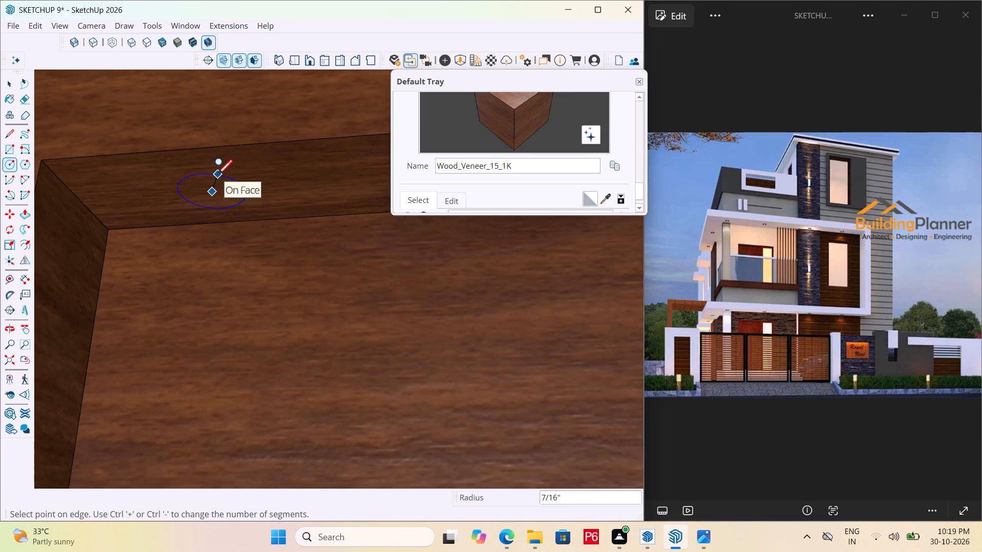
pyautogui.click(216, 178)
# Make the circle's face and edge into a group.
pyautogui.press('space')
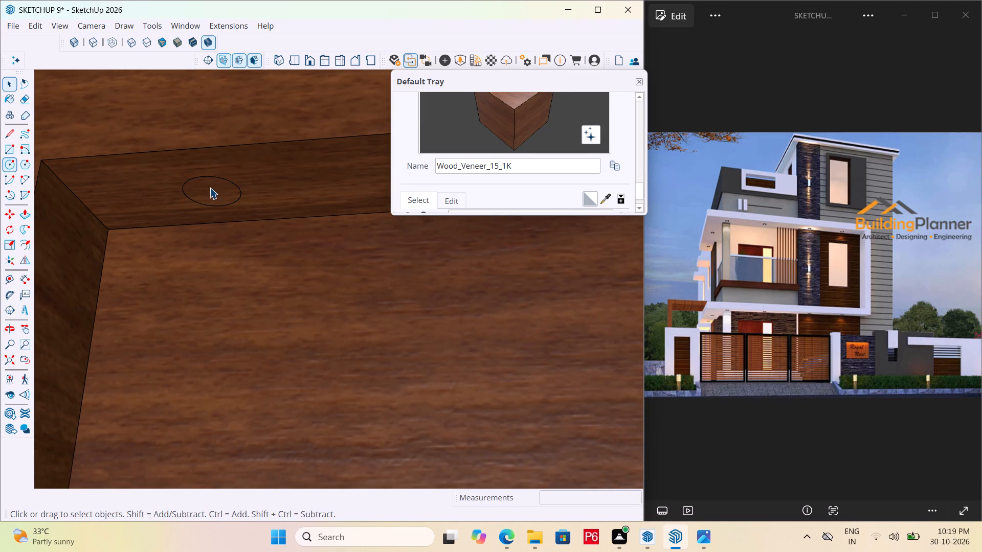
pyautogui.doubleClick(210, 188)
pyautogui.rightClick(210, 188)
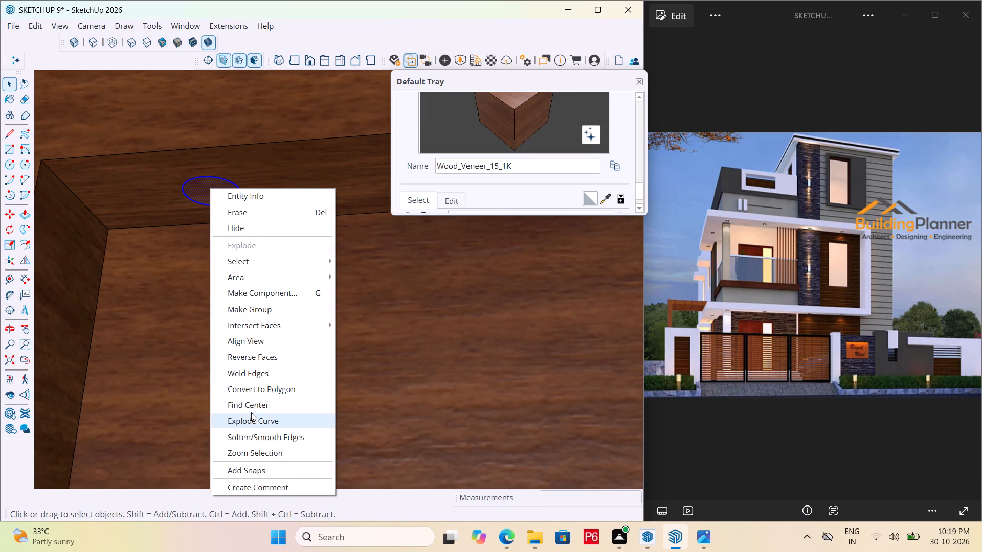
pyautogui.click(280, 311)
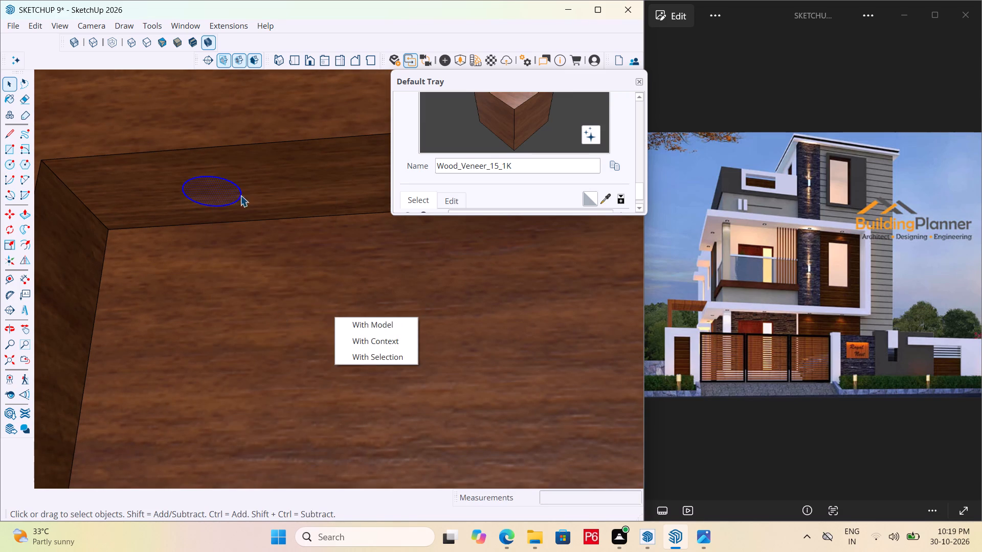
# Open the circle group for editing and paint its face with M09_Shadow_Night from Solid Colors.
pyautogui.doubleClick(215, 192)
pyautogui.click(213, 189)
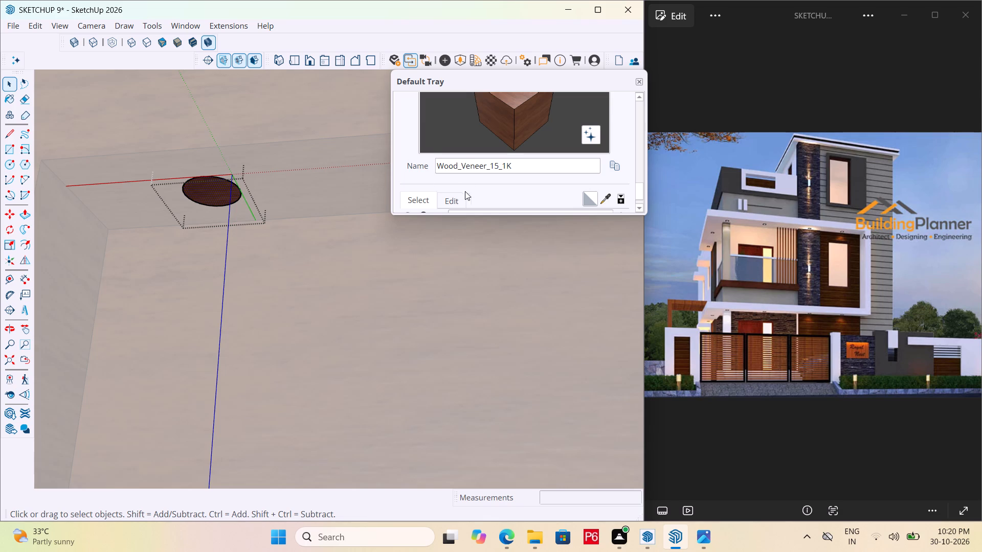
pyautogui.scroll(-2, 471, 191)
pyautogui.click(420, 130)
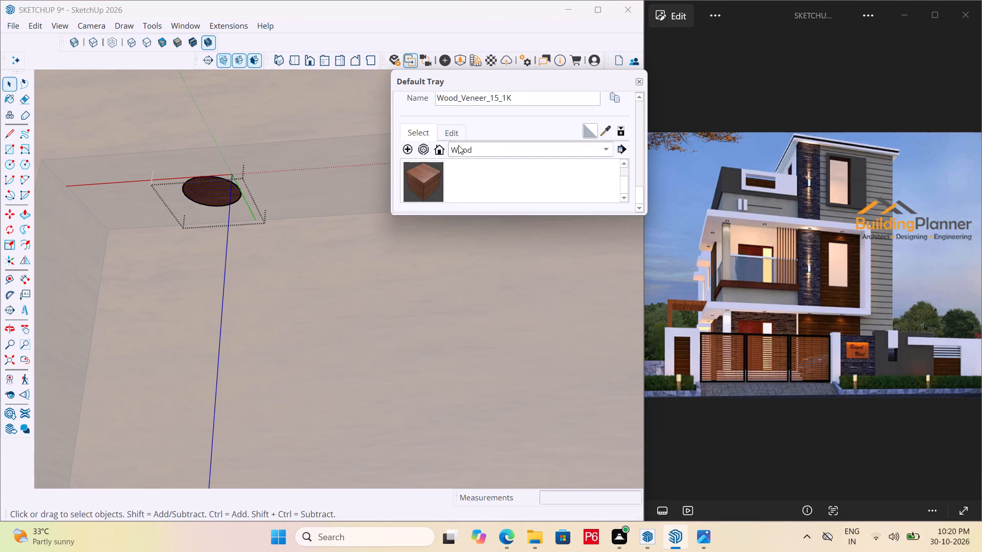
pyautogui.click(460, 147)
pyautogui.click(489, 140)
pyautogui.scroll(-11, 496, 155)
pyautogui.scroll(-6, 547, 189)
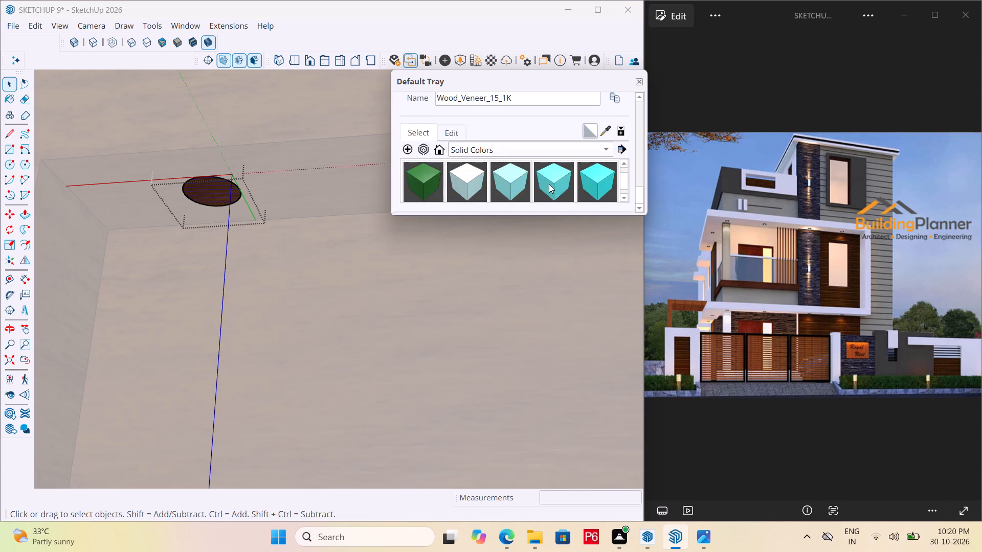
pyautogui.scroll(-13, 549, 184)
pyautogui.click(427, 180)
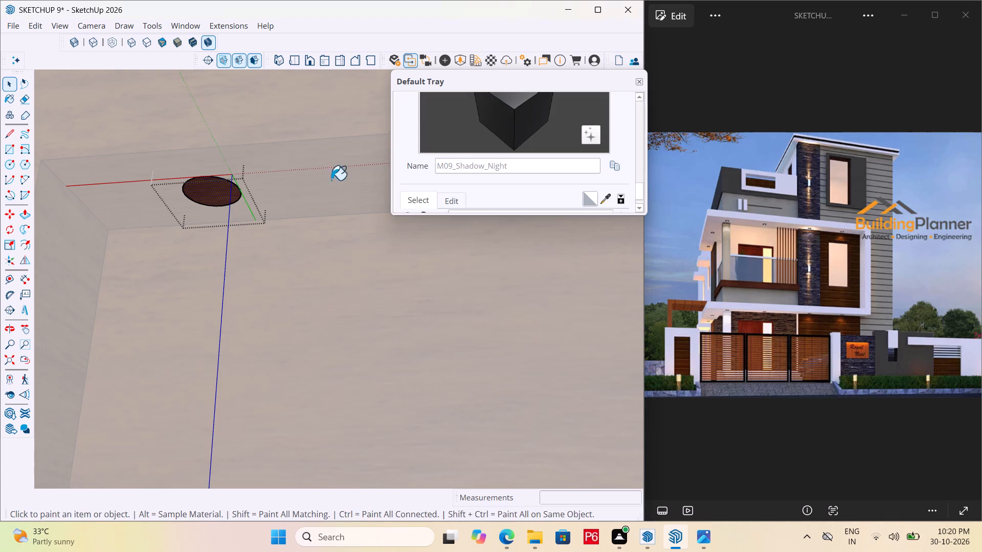
pyautogui.click(214, 192)
# Push/Pull the circle downward about 3' 7 7/16" to the grille's top bar, forming a vertical round rod.
pyautogui.press('p')
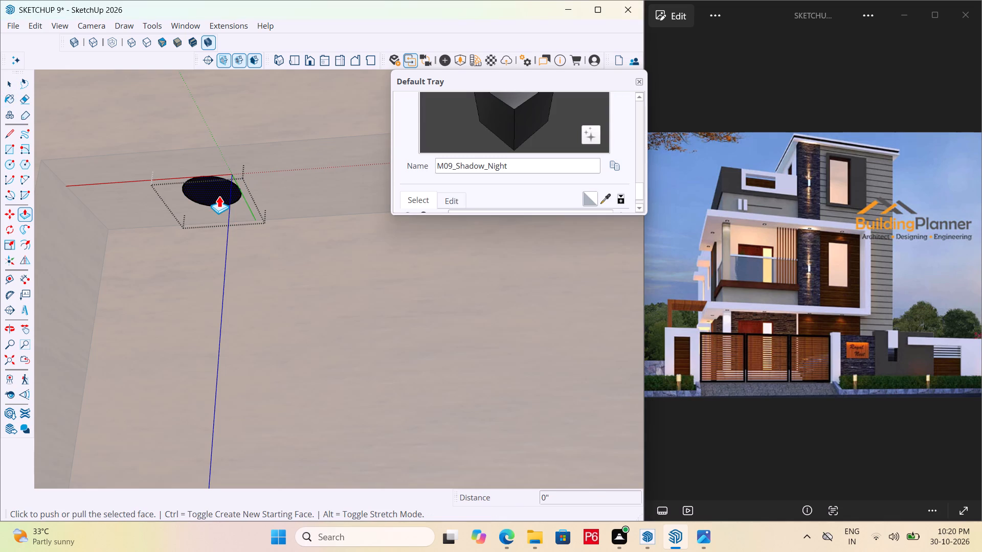
pyautogui.click(219, 196)
pyautogui.scroll(-16, 195, 237)
pyautogui.scroll(-9, 169, 240)
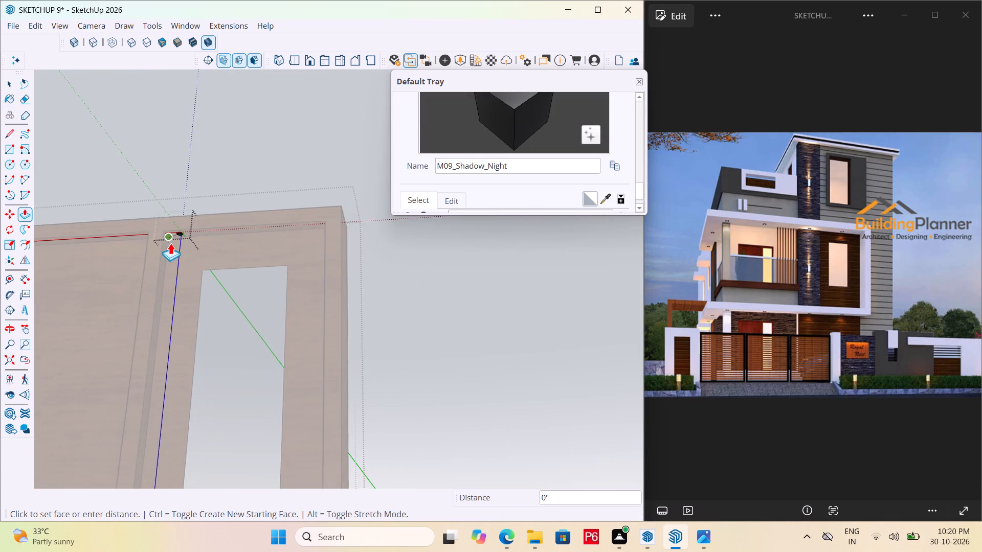
pyautogui.scroll(-6, 170, 243)
pyautogui.scroll(1, 195, 434)
pyautogui.moveTo(195, 434); pyautogui.dragTo(35, 532, button='middle')
pyautogui.scroll(2, 170, 443)
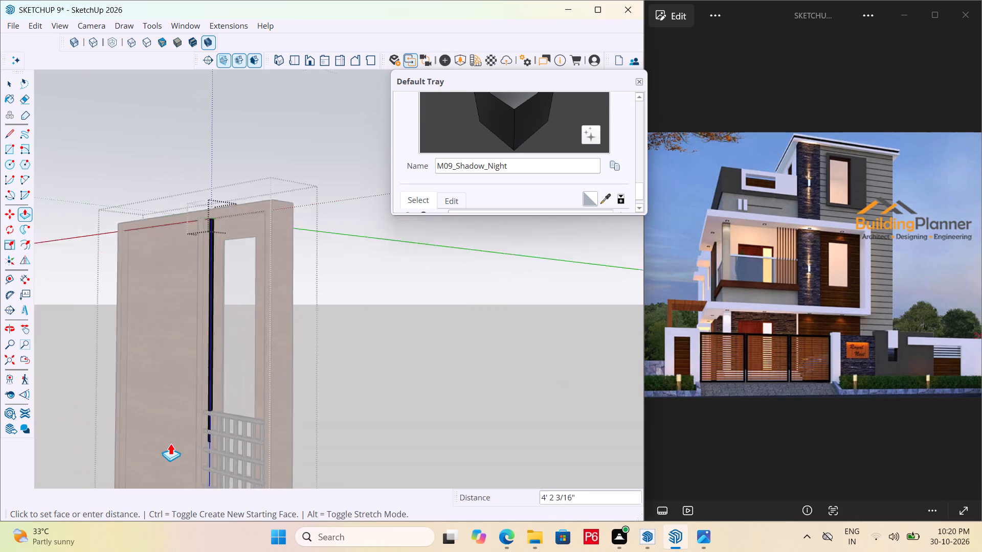
pyautogui.scroll(20, 170, 443)
pyautogui.scroll(3, 170, 443)
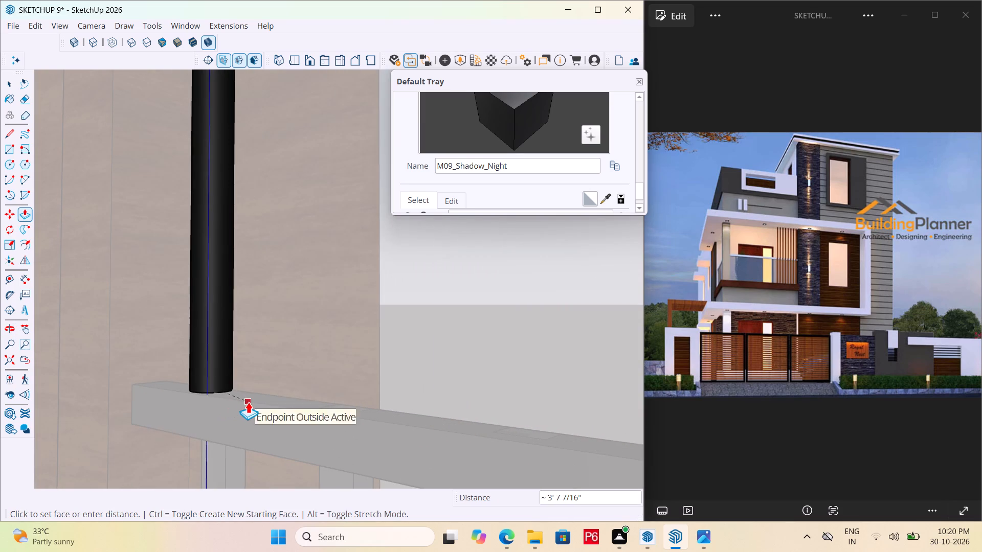
pyautogui.click(248, 402)
# Save the model with the new vertical rod.
pyautogui.scroll(-20, 232, 364)
pyautogui.scroll(-2, 232, 364)
pyautogui.moveTo(241, 332); pyautogui.dragTo(287, 352, button='middle')
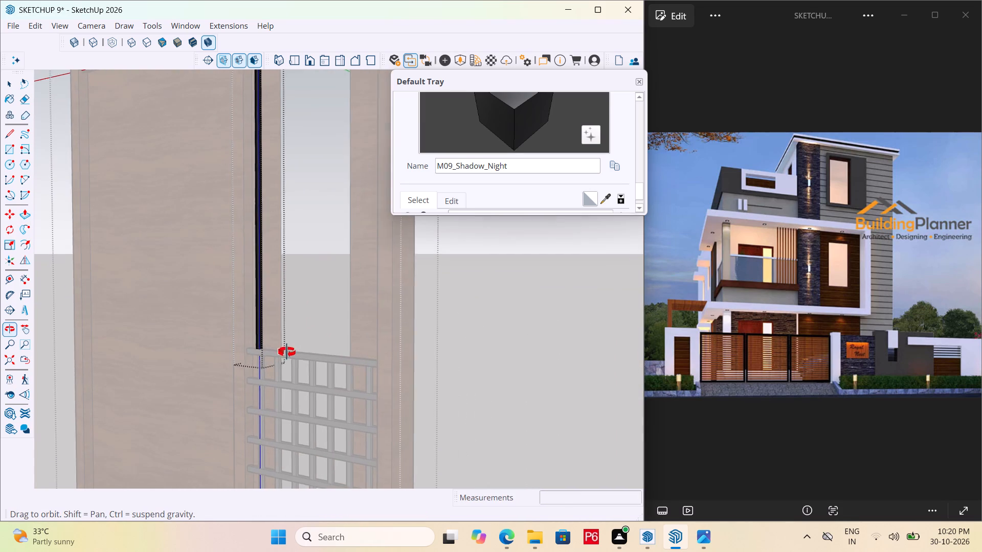
pyautogui.moveTo(287, 352); pyautogui.dragTo(288, 355, button='middle')
pyautogui.hotkey('ctrl', 's')
pyautogui.hotkey('ctrl', 's')
pyautogui.hotkey('ctrl', 's')
pyautogui.hotkey('ctrl', 's')
pyautogui.hotkey('ctrl', 's')
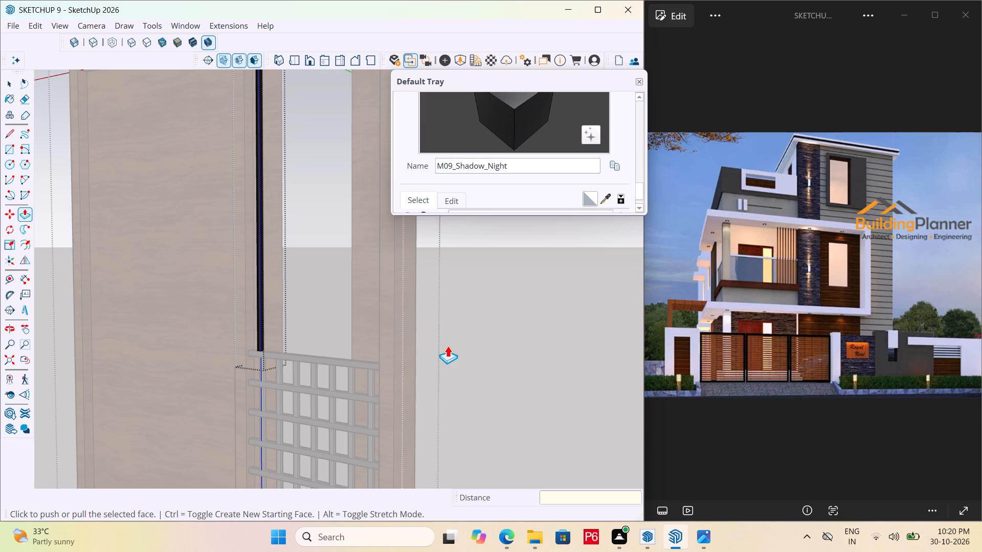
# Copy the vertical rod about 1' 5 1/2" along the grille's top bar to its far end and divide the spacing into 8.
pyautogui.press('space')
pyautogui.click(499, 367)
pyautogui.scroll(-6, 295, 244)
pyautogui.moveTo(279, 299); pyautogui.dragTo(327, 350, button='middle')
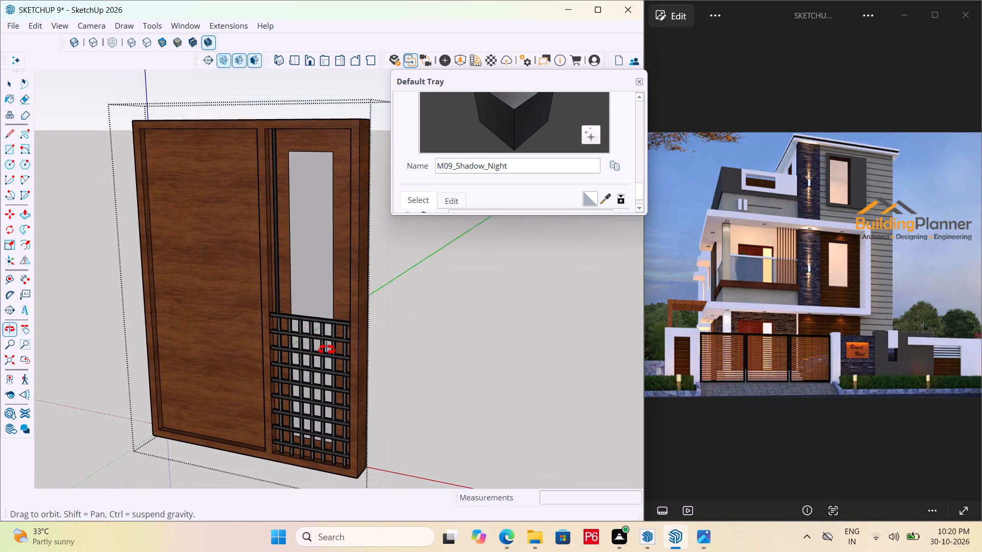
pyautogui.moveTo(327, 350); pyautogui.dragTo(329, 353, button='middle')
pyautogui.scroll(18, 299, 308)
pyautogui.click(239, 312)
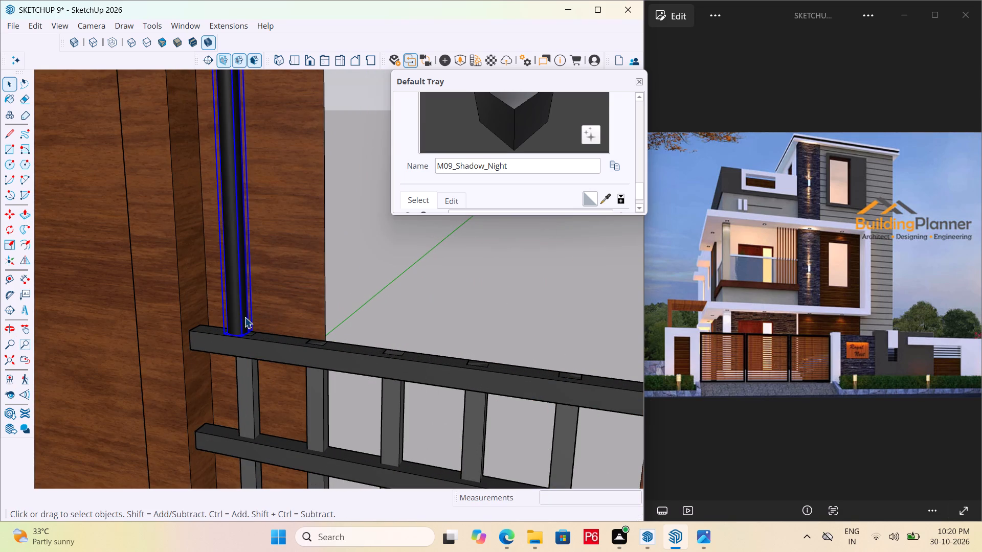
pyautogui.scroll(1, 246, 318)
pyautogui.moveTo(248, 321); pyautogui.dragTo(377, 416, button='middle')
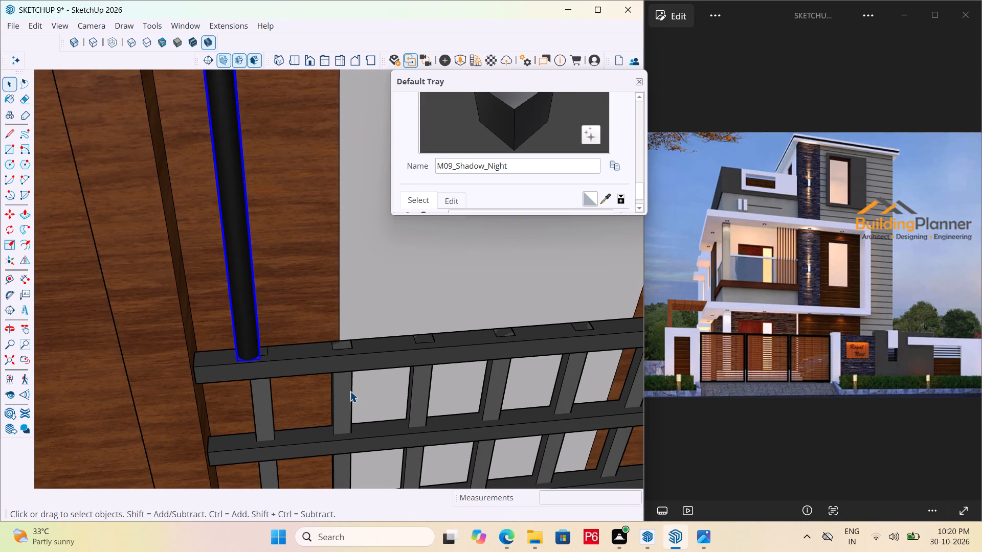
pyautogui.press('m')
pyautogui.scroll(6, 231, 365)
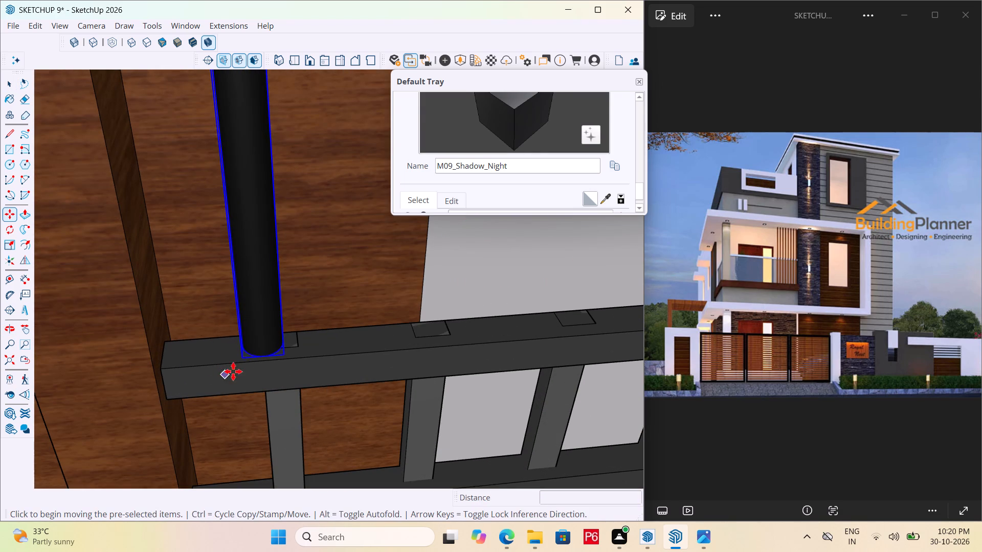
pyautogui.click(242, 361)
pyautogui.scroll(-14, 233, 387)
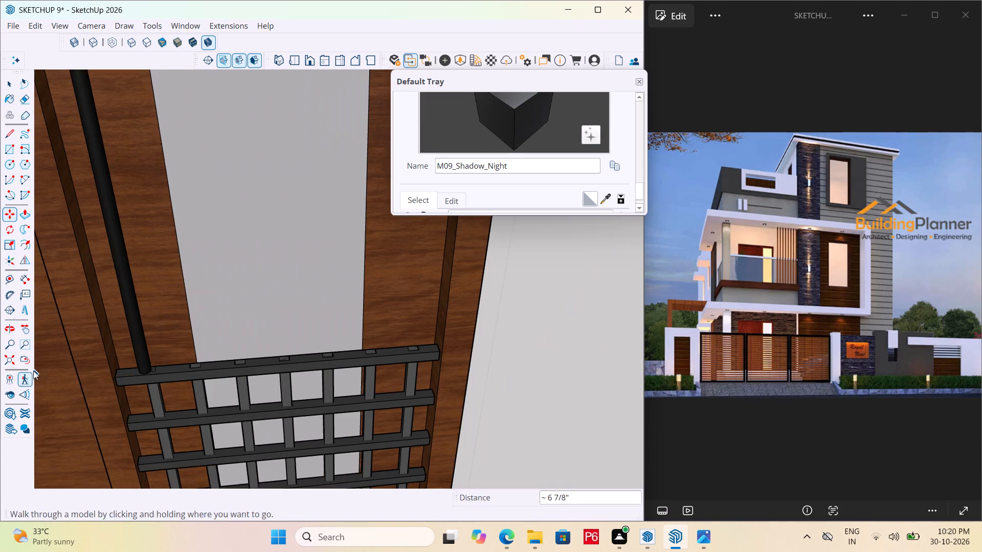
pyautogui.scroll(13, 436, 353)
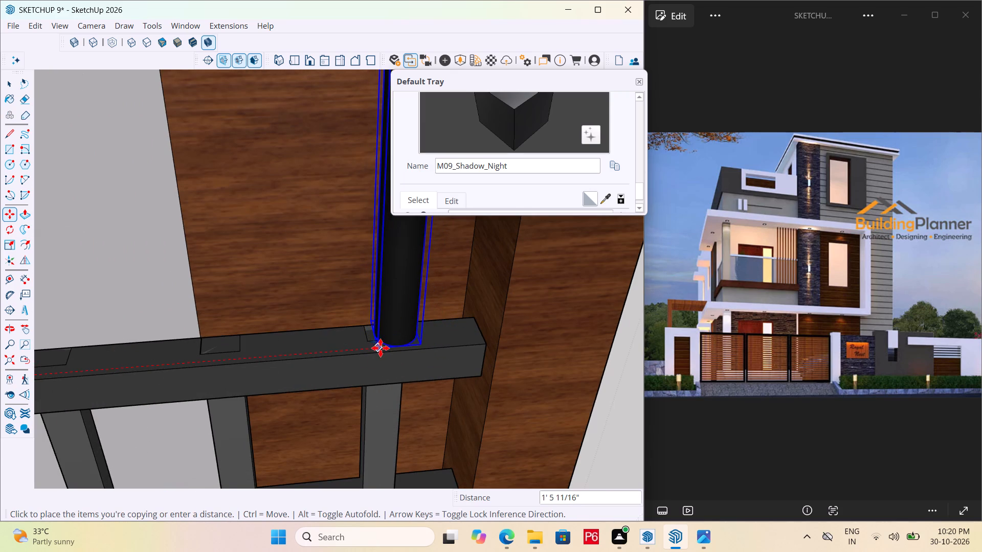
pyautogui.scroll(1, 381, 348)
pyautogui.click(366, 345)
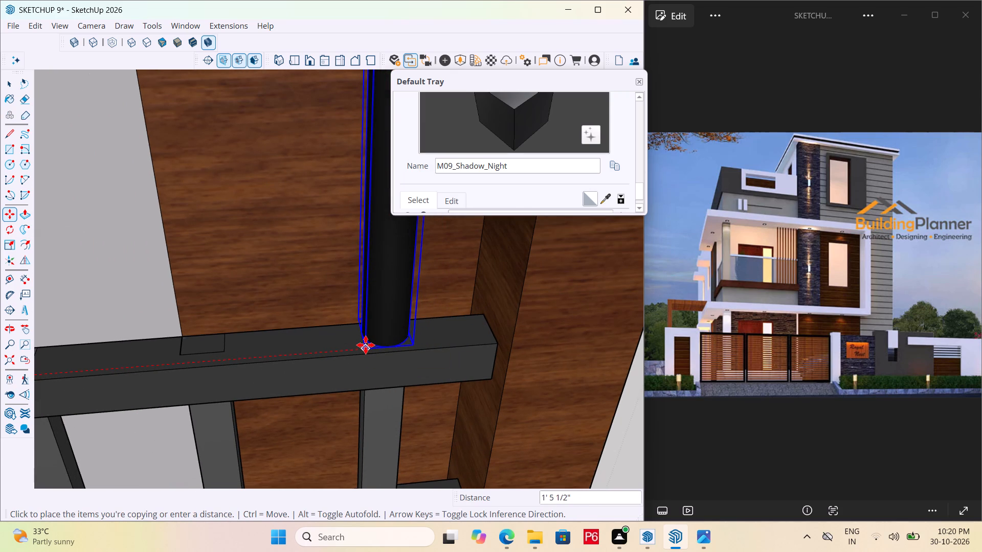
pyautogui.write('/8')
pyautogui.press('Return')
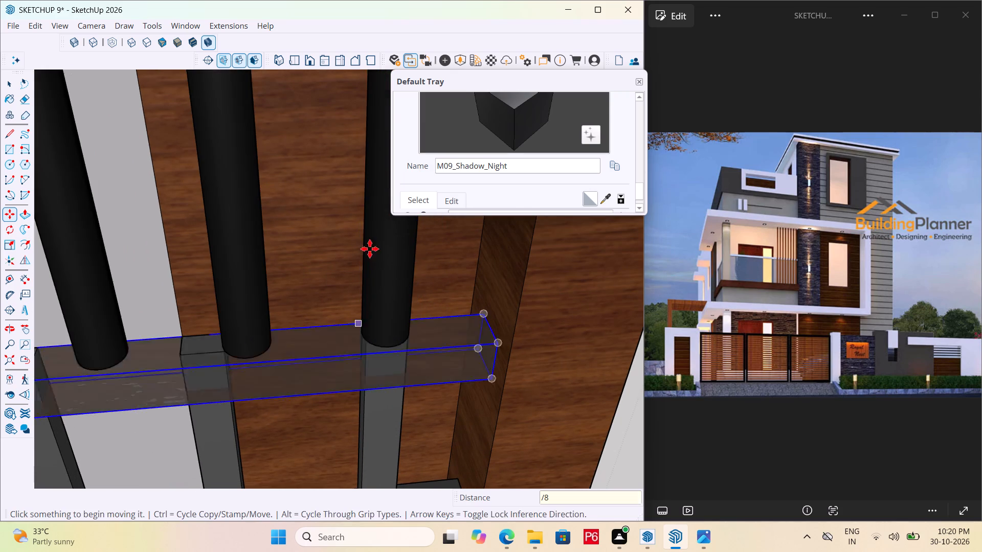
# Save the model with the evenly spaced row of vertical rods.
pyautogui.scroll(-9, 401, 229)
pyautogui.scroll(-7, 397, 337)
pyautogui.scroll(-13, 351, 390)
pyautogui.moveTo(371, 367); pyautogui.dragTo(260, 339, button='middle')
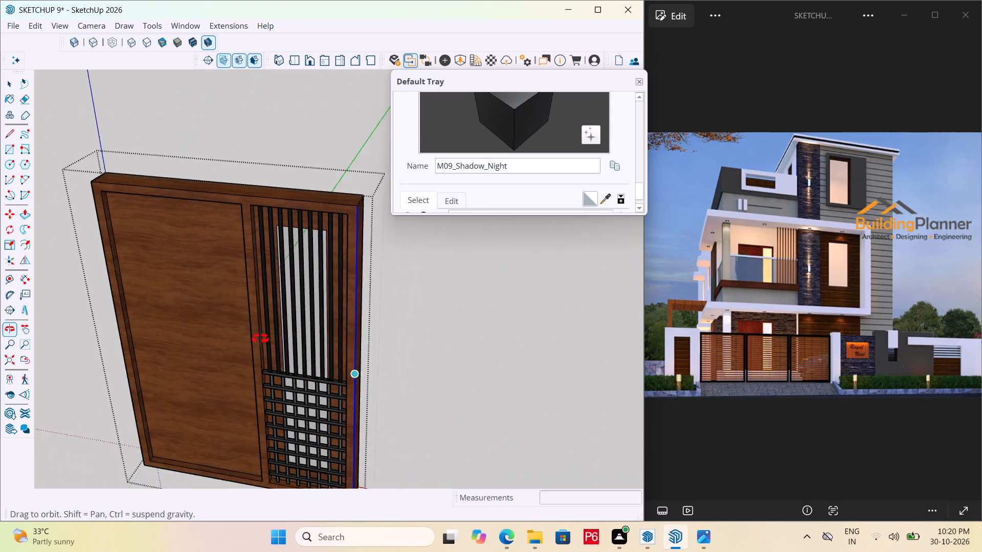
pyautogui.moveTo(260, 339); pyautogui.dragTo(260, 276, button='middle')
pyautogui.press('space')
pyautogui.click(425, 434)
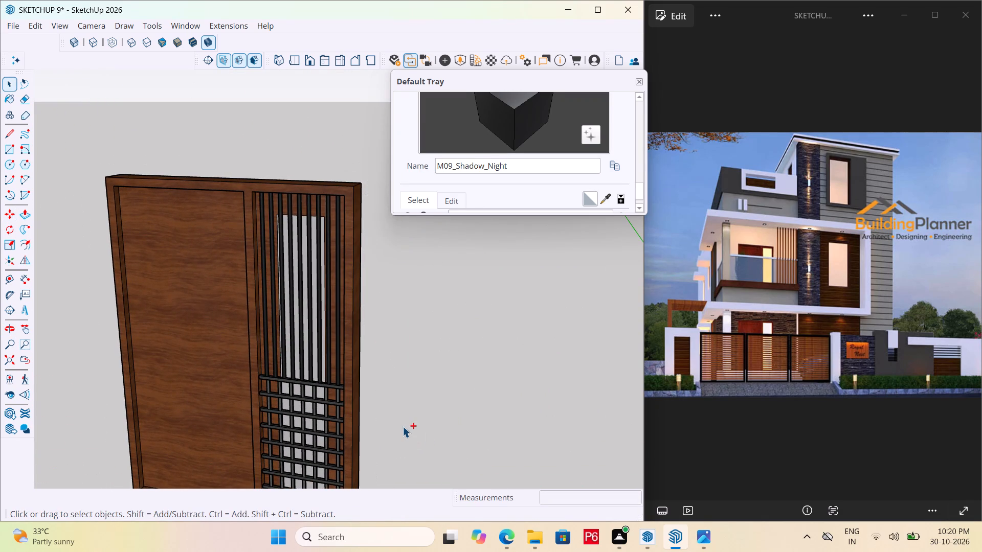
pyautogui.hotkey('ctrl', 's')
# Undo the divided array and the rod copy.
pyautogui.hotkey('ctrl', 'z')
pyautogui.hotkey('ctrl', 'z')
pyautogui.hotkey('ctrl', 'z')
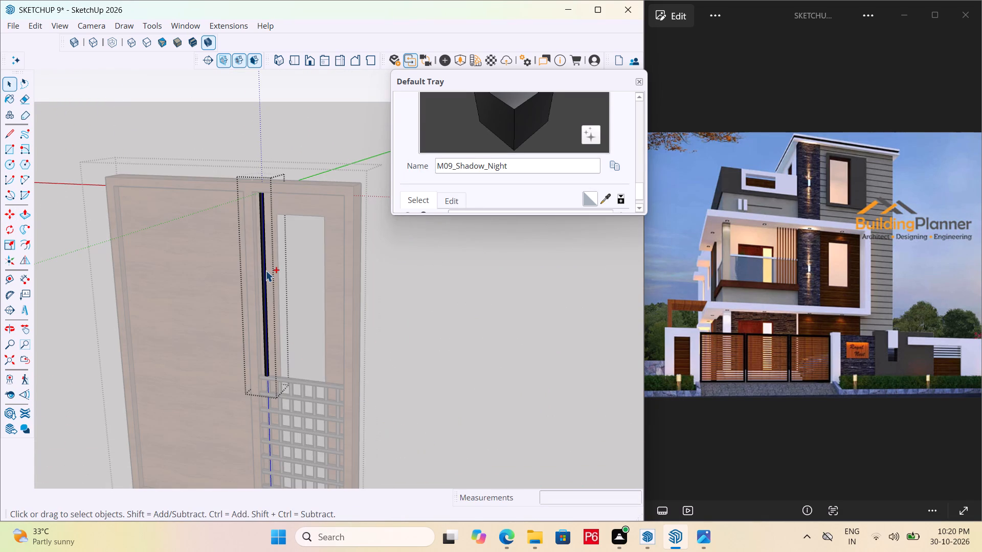
# Copy the single vertical rod about 1' 5 9/16" along the grille's top bar to its far end.
pyautogui.keyDown('ctrl'); pyautogui.scroll(9, 266, 379); pyautogui.keyUp('ctrl')
pyautogui.moveTo(266, 369); pyautogui.dragTo(306, 410, button='middle')
pyautogui.scroll(6, 303, 438)
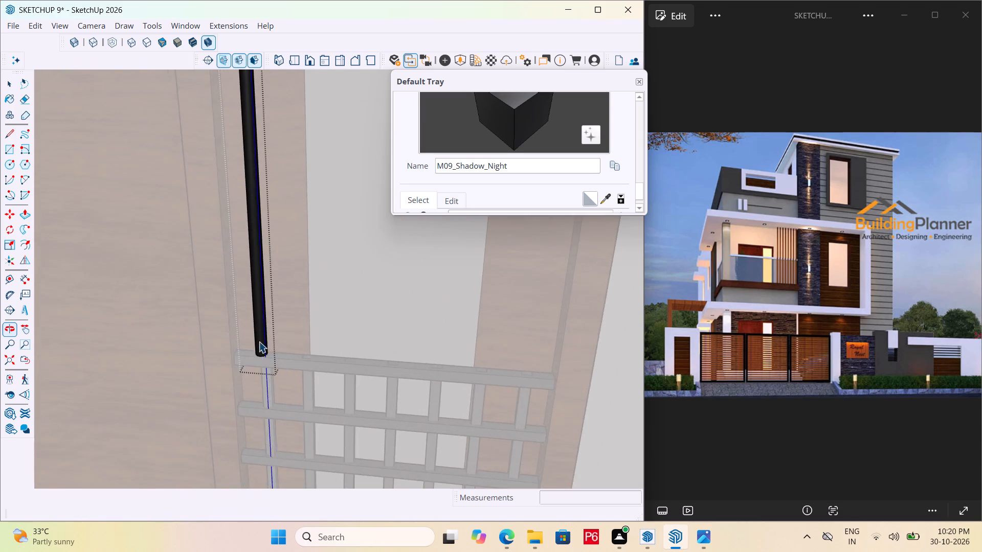
pyautogui.scroll(10, 259, 341)
pyautogui.click(258, 354)
pyautogui.scroll(-6, 204, 284)
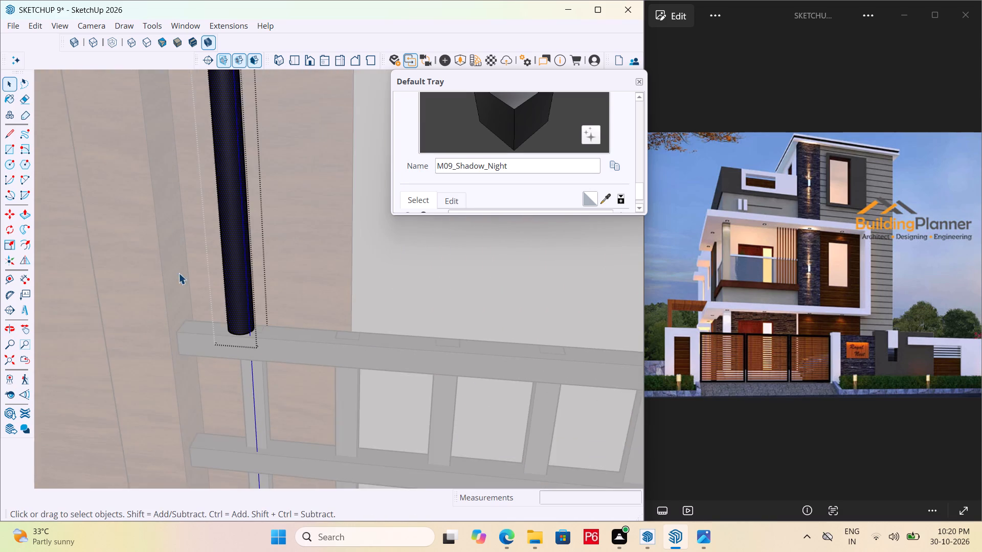
pyautogui.scroll(-9, 178, 273)
pyautogui.click(546, 361)
pyautogui.click(208, 243)
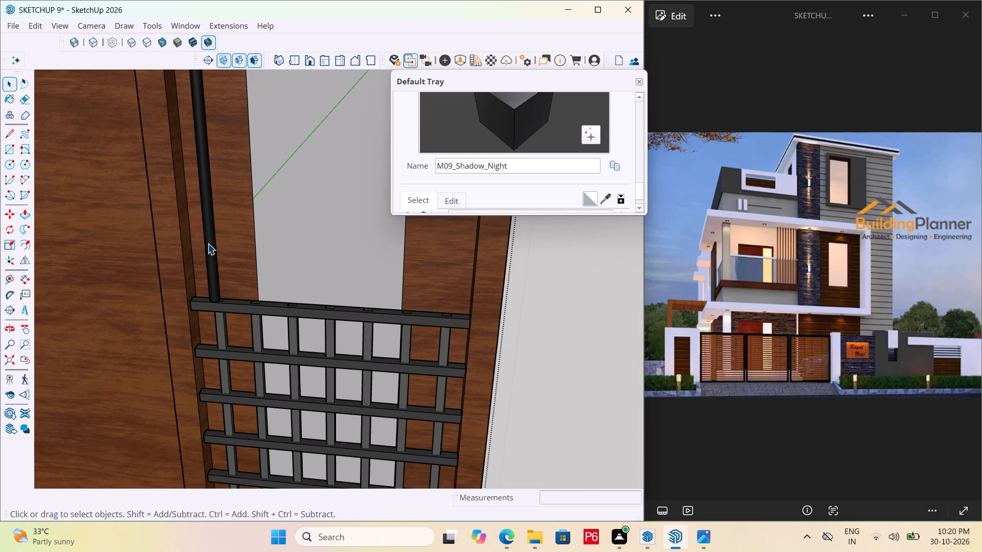
pyautogui.scroll(17, 211, 287)
pyautogui.press('m')
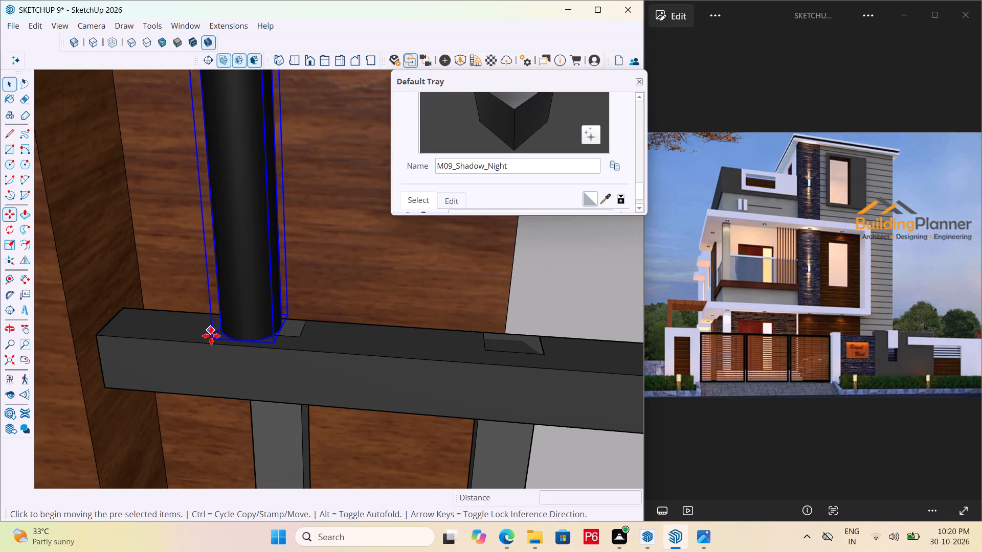
pyautogui.click(213, 339)
pyautogui.scroll(-5, 181, 312)
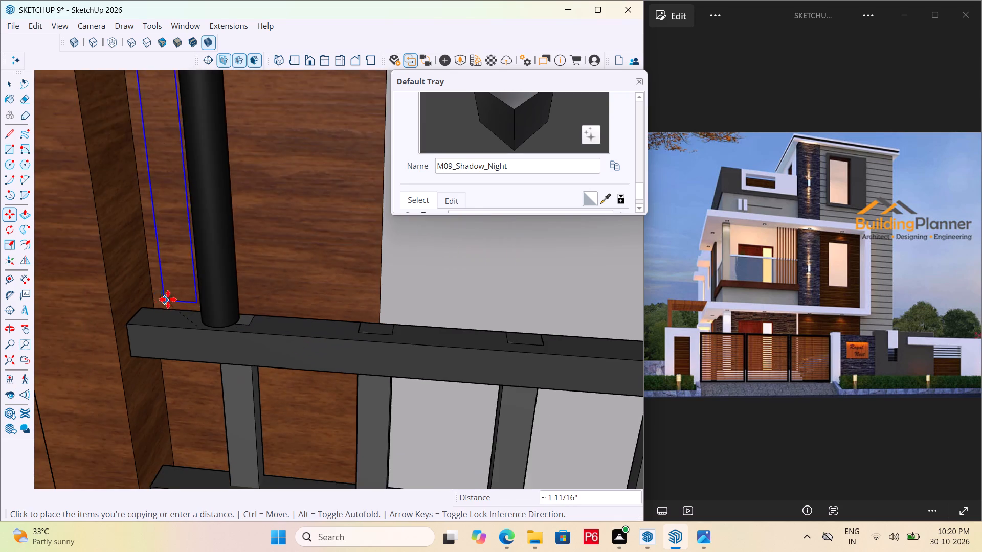
pyautogui.scroll(-14, 196, 316)
pyautogui.scroll(11, 406, 327)
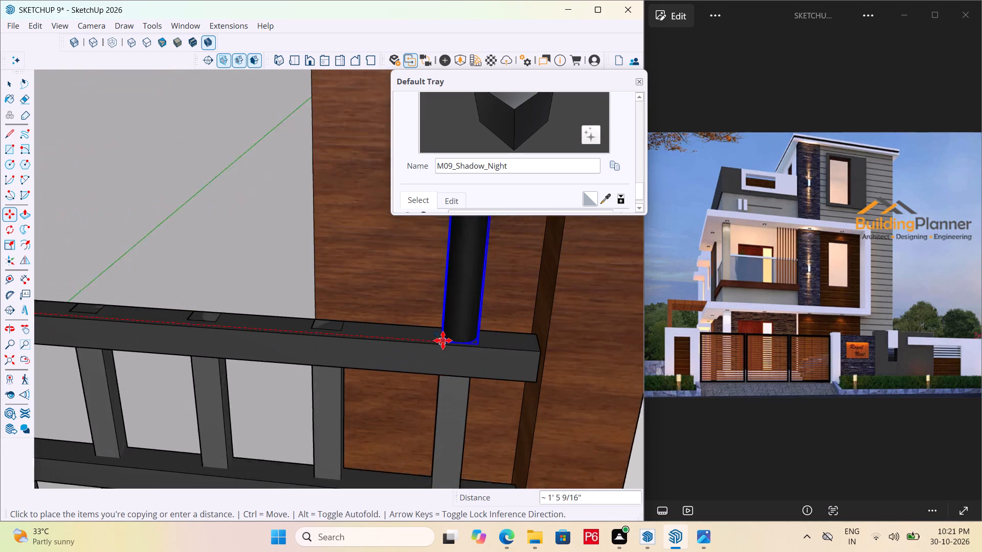
pyautogui.scroll(2, 443, 340)
pyautogui.click(442, 341)
pyautogui.scroll(-6, 432, 326)
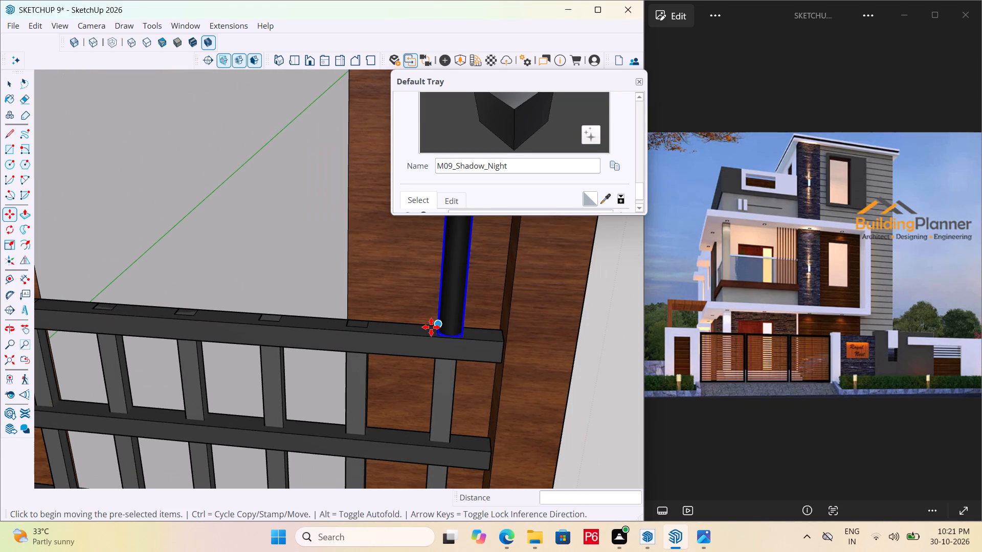
# Save the model with the second vertical rod.
pyautogui.hotkey('ctrl', 's')
pyautogui.keyDown('ctrl'); pyautogui.scroll(-3, 447, 332); pyautogui.keyUp('ctrl')
pyautogui.hotkey('ctrl', 's')
pyautogui.hotkey('ctrl', 's')
pyautogui.hotkey('ctrl', 's')
pyautogui.hotkey('ctrl', 's')
pyautogui.hotkey('ctrl', 's')
pyautogui.press('space')
# Draw a circle of about 1/4" radius on the frame recess's inner side face, near the top beside the first rod.
pyautogui.scroll(-5, 448, 334)
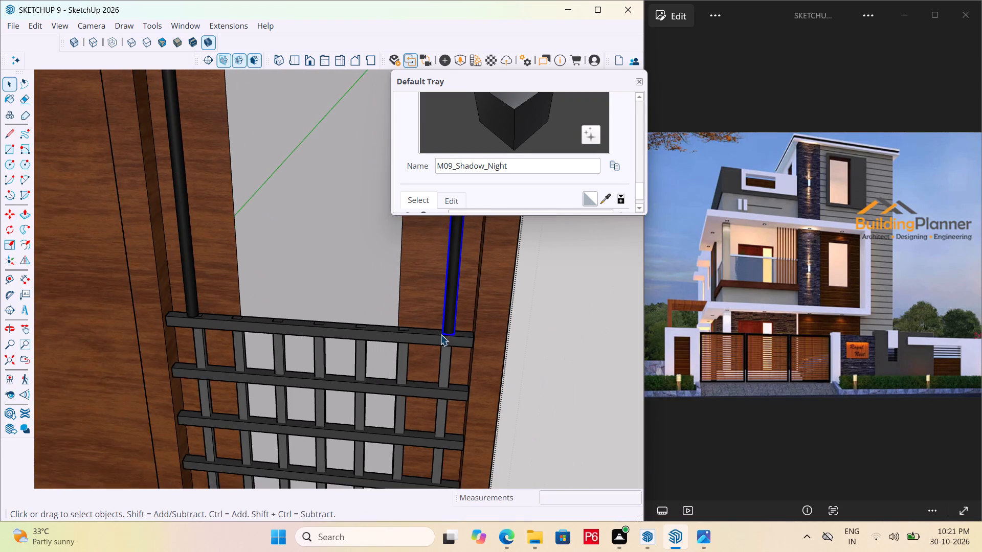
pyautogui.scroll(-6, 351, 313)
pyautogui.scroll(-8, 225, 324)
pyautogui.moveTo(285, 294); pyautogui.dragTo(387, 282, button='middle')
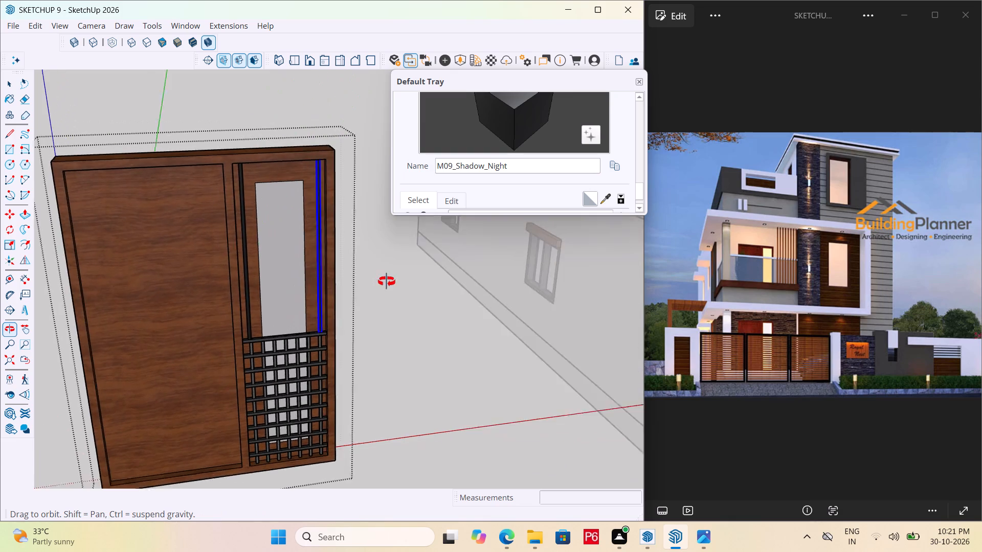
pyautogui.moveTo(387, 282); pyautogui.dragTo(270, 240, button='middle')
pyautogui.scroll(11, 257, 181)
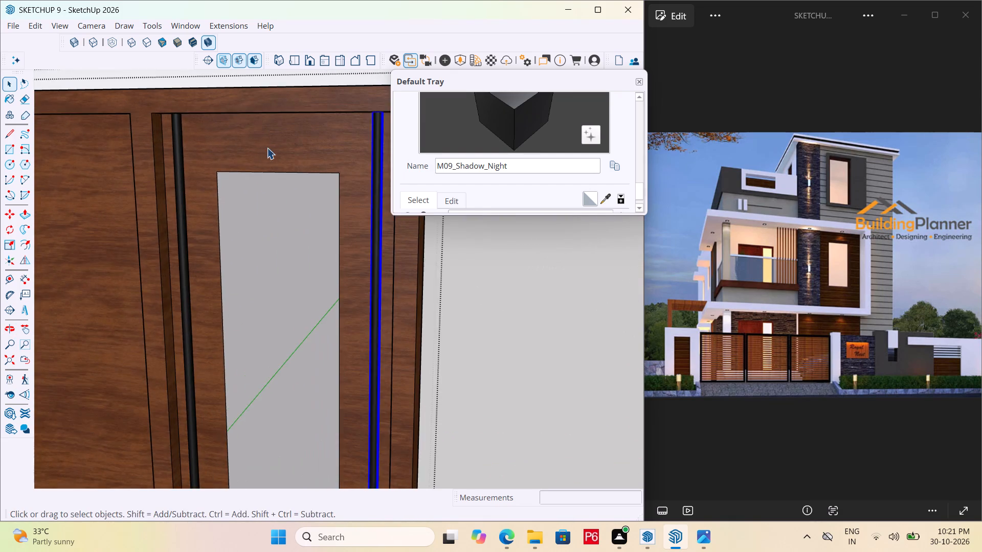
pyautogui.moveTo(242, 146); pyautogui.dragTo(189, 133, button='middle')
pyautogui.scroll(5, 194, 135)
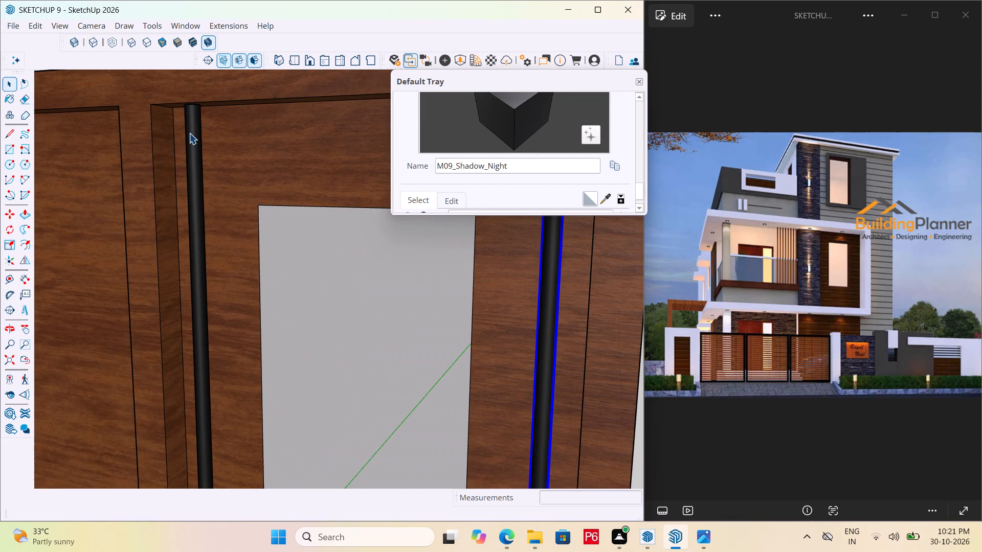
pyautogui.scroll(5, 194, 117)
pyautogui.moveTo(209, 138); pyautogui.dragTo(202, 73, button='middle')
pyautogui.moveTo(364, 144); pyautogui.dragTo(227, 152, button='middle')
pyautogui.scroll(1, 227, 152)
pyautogui.scroll(4, 259, 115)
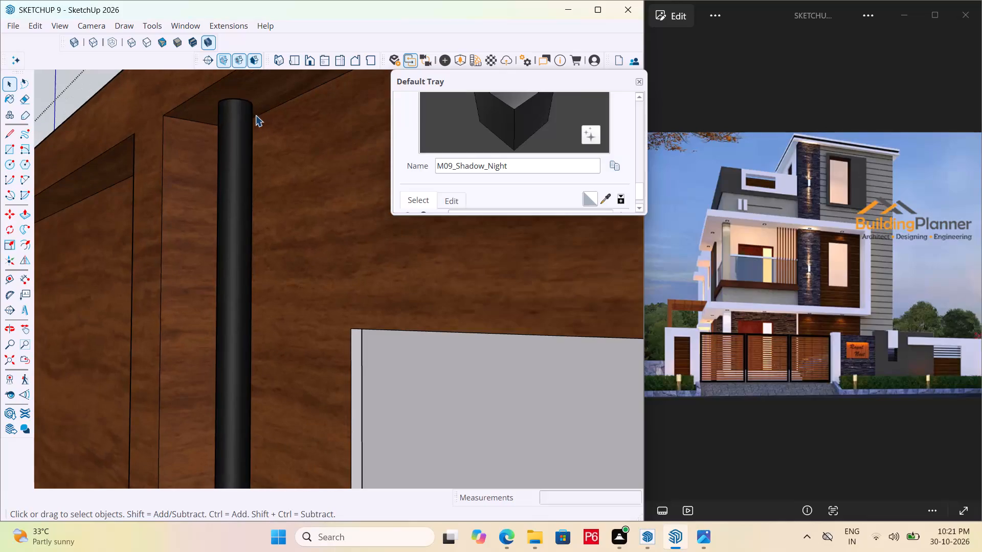
pyautogui.scroll(3, 194, 99)
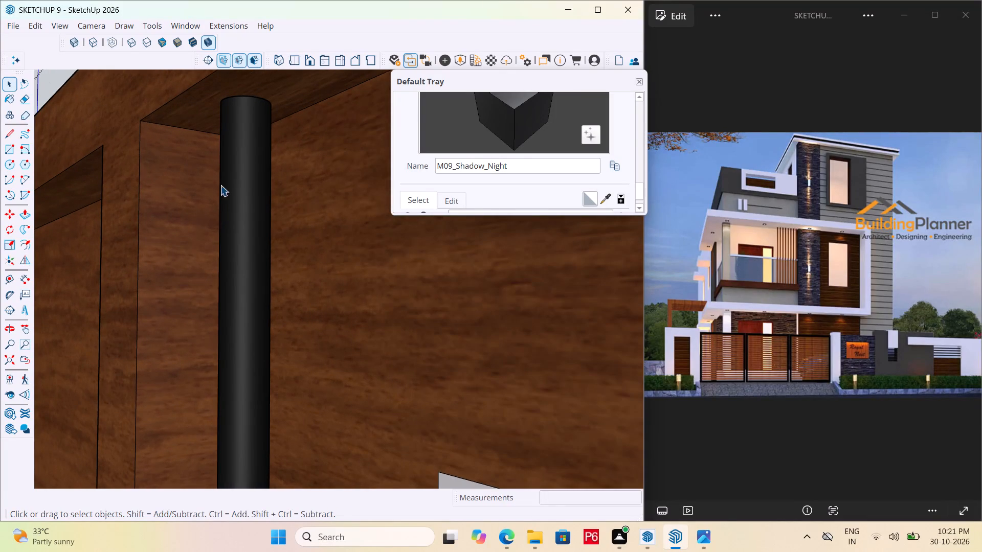
pyautogui.press('r')
pyautogui.press('c')
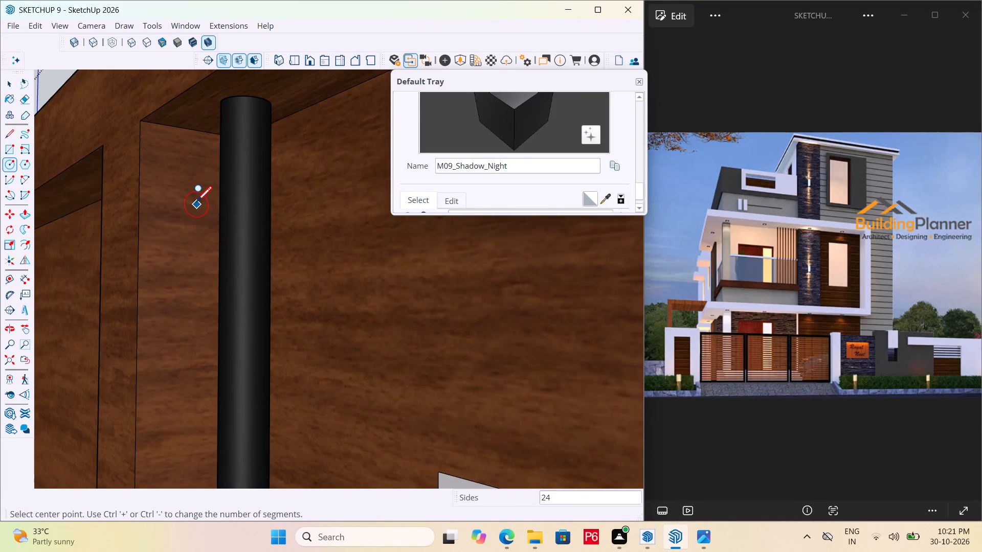
pyautogui.scroll(4, 196, 202)
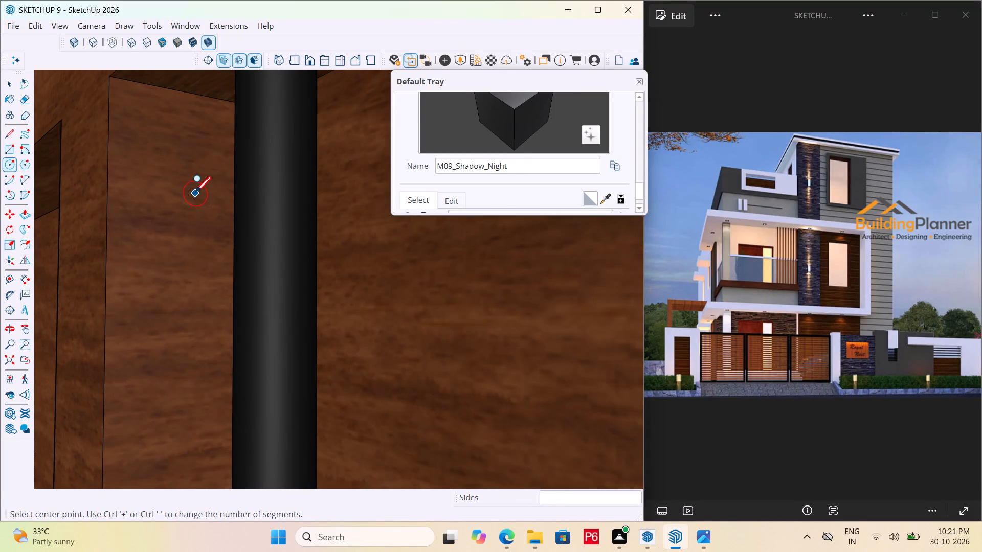
pyautogui.click(195, 194)
pyautogui.click(187, 216)
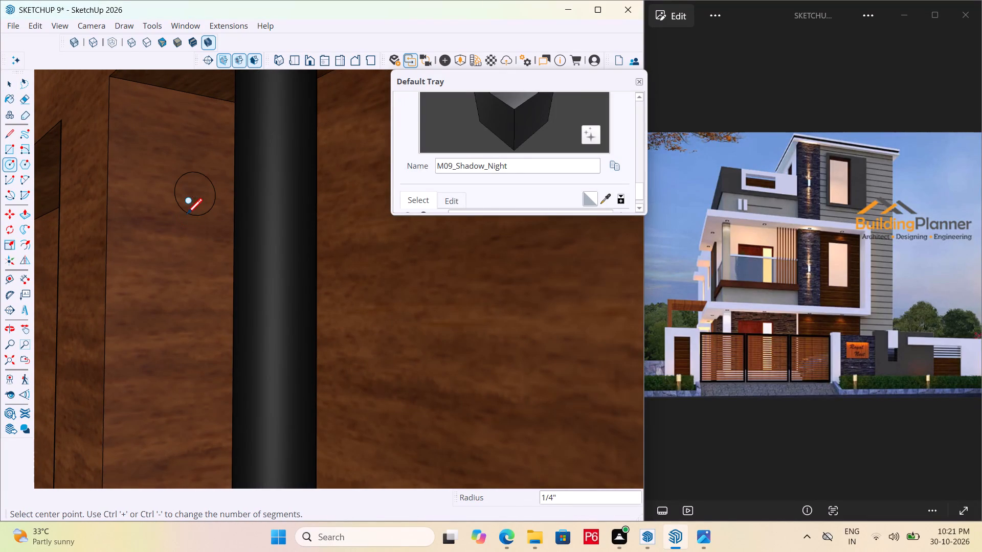
# Make the small circle's face and edge into a group.
pyautogui.press('space')
pyautogui.doubleClick(198, 201)
pyautogui.rightClick(198, 201)
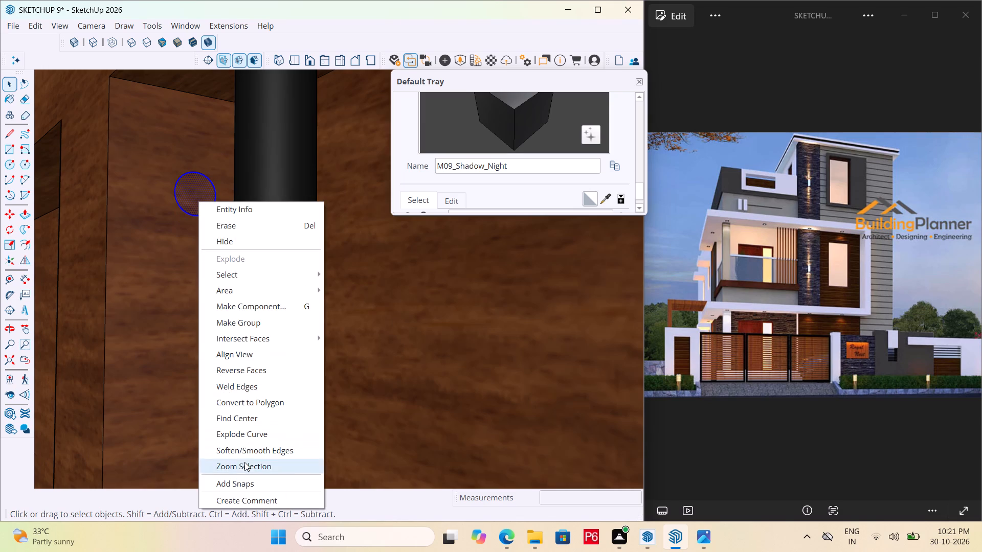
pyautogui.click(255, 324)
# Open the small circle's group for editing and paint its face with M09_Shadow_Night from Solid Colors.
pyautogui.click(210, 197)
pyautogui.doubleClick(206, 195)
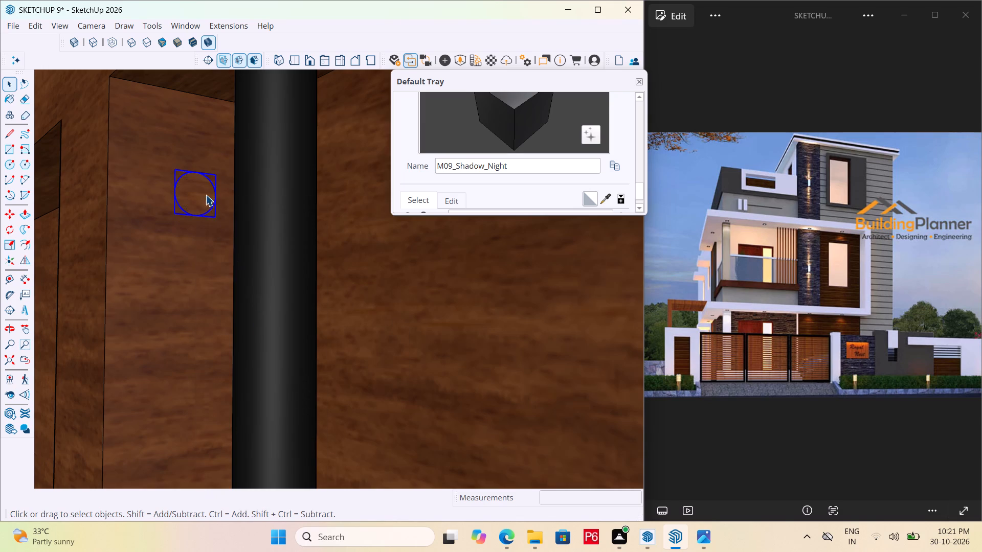
pyautogui.click(191, 190)
pyautogui.moveTo(191, 190); pyautogui.dragTo(200, 188)
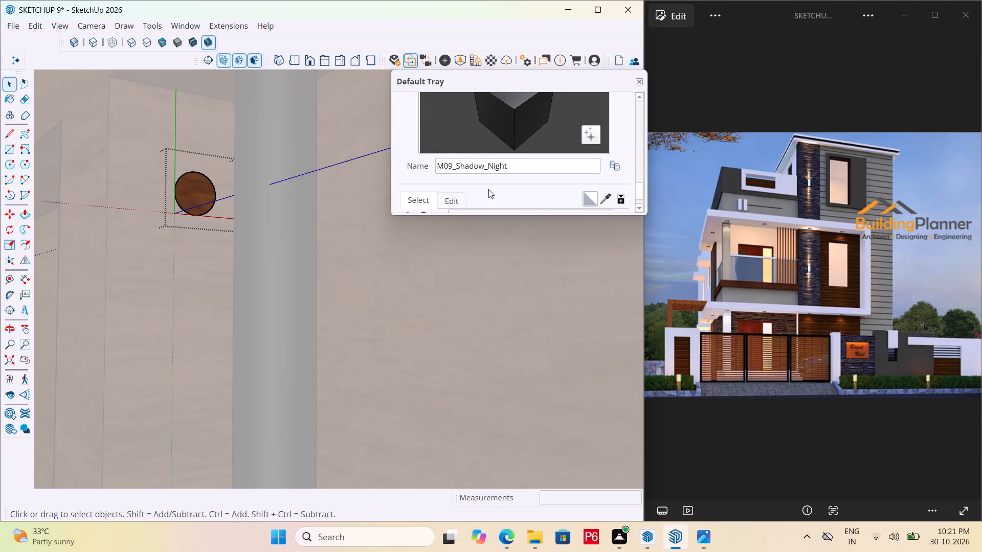
pyautogui.scroll(-1, 488, 189)
pyautogui.click(197, 192)
pyautogui.scroll(-1, 466, 180)
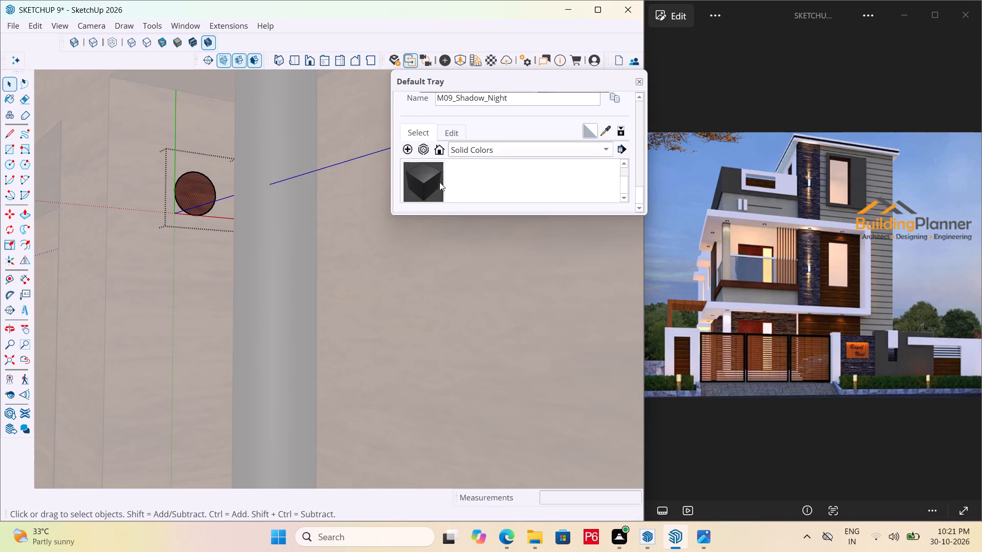
pyautogui.click(431, 182)
pyautogui.click(191, 190)
# Save the model with the painted circle.
pyautogui.hotkey('ctrl', 's')
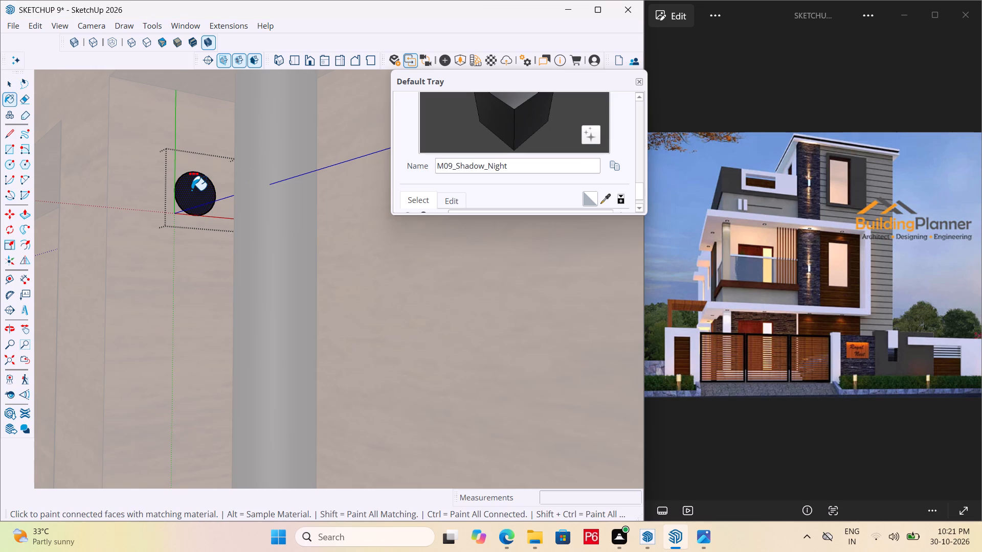
pyautogui.hotkey('ctrl', 's')
pyautogui.hotkey('ctrl', 's')
# Extrude the dark circle's face across the frame recess to the opposite inner side face, forming a horizontal round rod.
pyautogui.press('p')
pyautogui.click(196, 196)
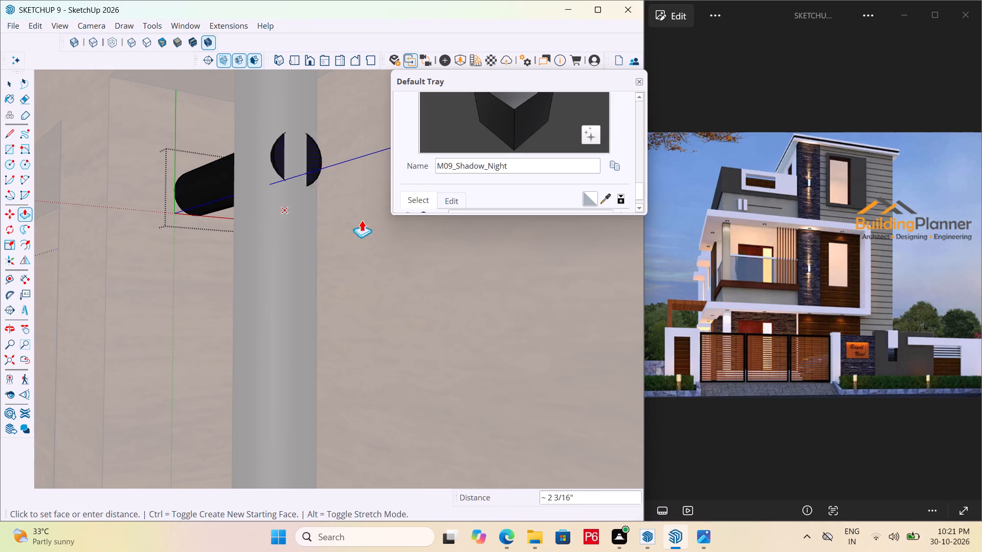
pyautogui.scroll(-20, 296, 216)
pyautogui.scroll(-3, 296, 216)
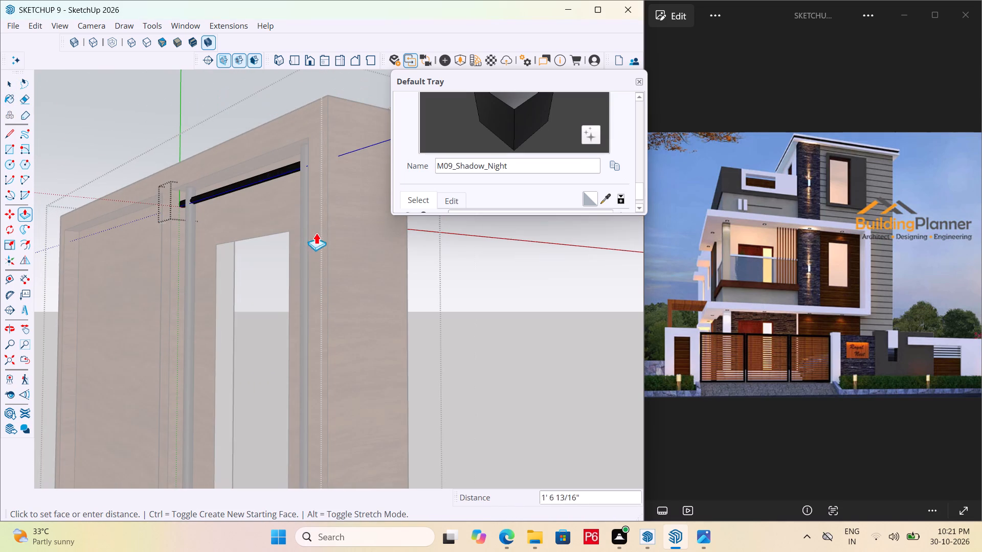
pyautogui.moveTo(338, 234); pyautogui.dragTo(646, 316, button='middle')
pyautogui.scroll(9, 340, 164)
pyautogui.moveTo(315, 167); pyautogui.dragTo(321, 168, button='middle')
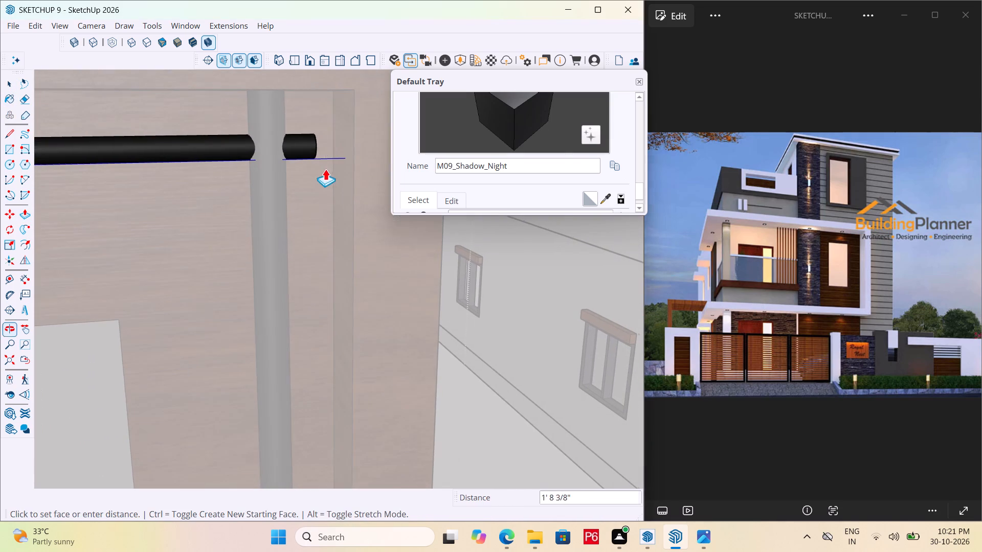
pyautogui.click(340, 171)
pyautogui.scroll(-20, 290, 140)
pyautogui.moveTo(252, 163); pyautogui.dragTo(312, 176, button='middle')
pyautogui.press('space')
pyautogui.scroll(5, 195, 146)
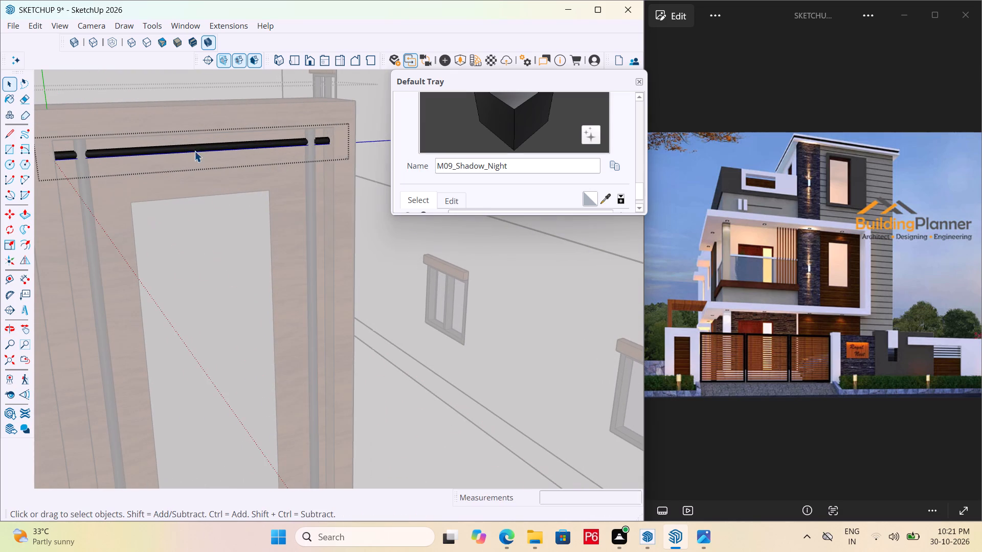
pyautogui.click(197, 151)
pyautogui.click(367, 313)
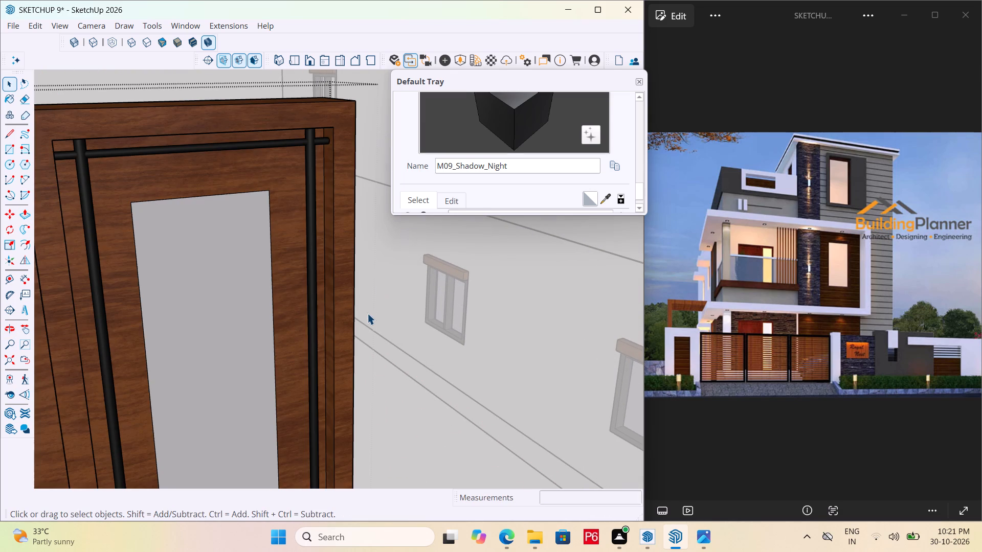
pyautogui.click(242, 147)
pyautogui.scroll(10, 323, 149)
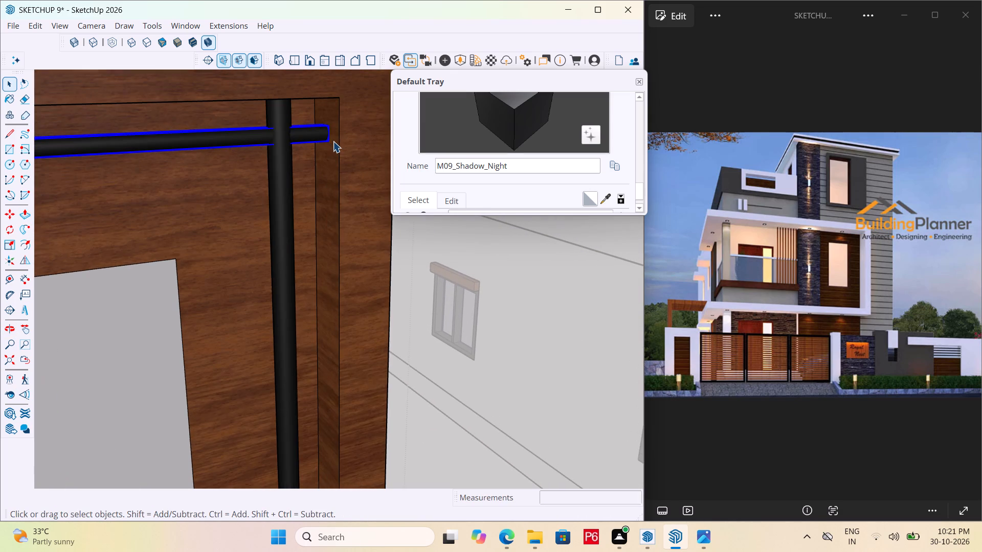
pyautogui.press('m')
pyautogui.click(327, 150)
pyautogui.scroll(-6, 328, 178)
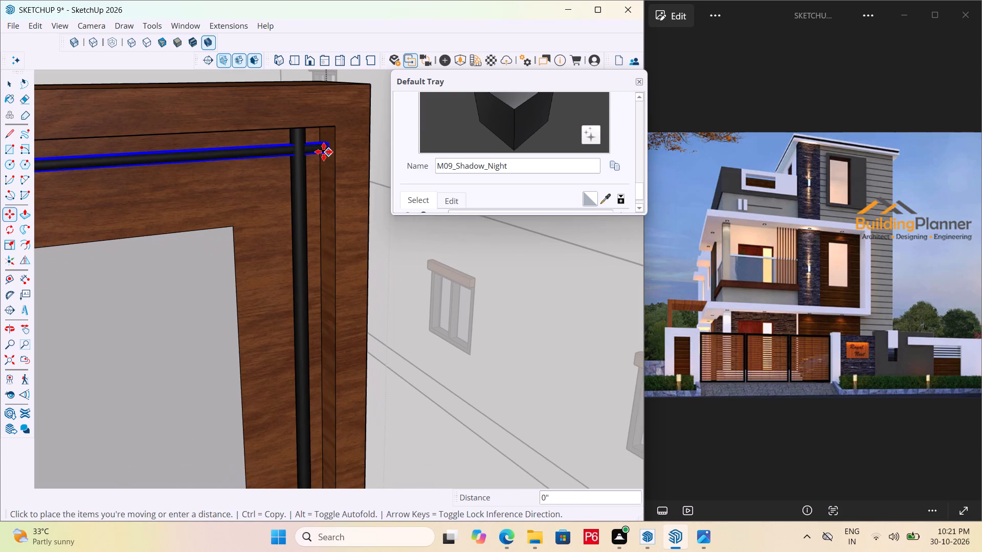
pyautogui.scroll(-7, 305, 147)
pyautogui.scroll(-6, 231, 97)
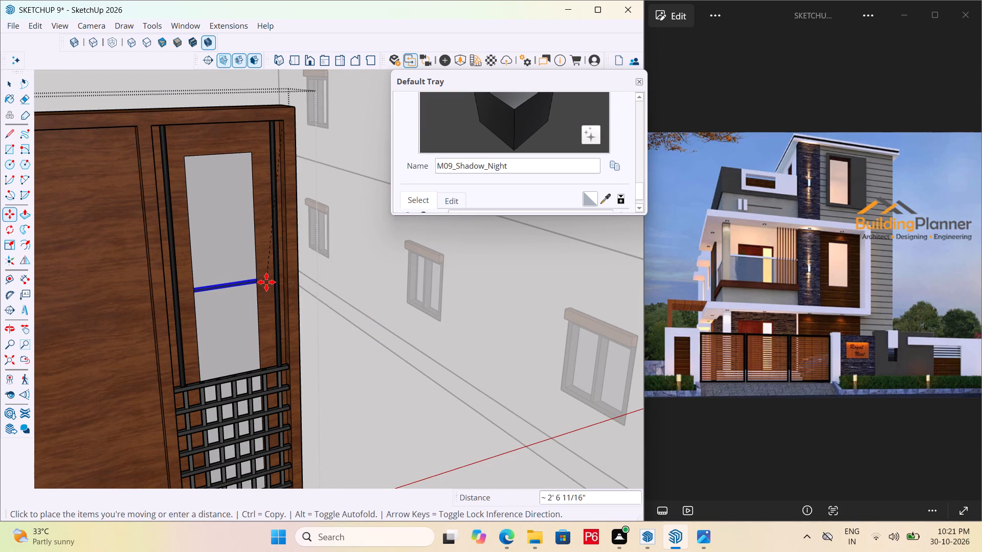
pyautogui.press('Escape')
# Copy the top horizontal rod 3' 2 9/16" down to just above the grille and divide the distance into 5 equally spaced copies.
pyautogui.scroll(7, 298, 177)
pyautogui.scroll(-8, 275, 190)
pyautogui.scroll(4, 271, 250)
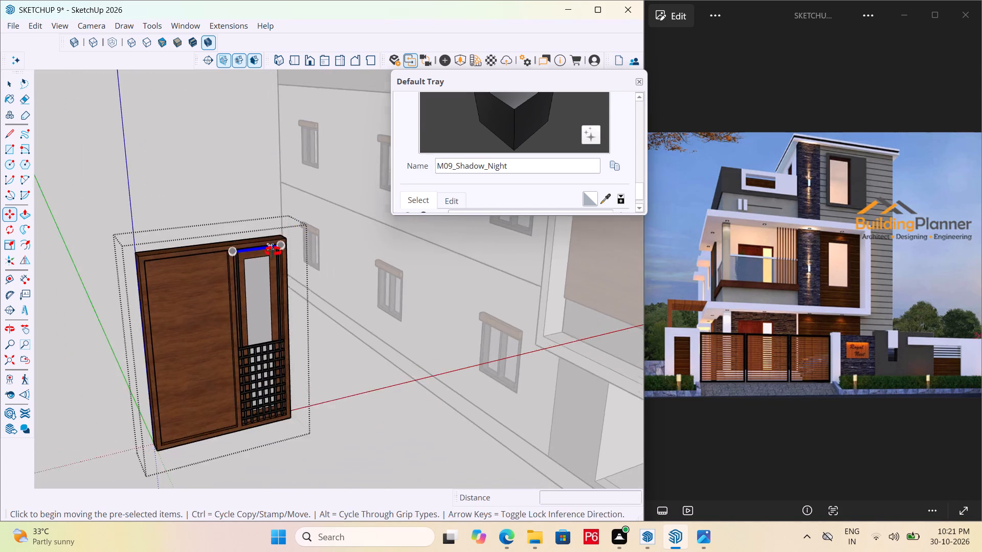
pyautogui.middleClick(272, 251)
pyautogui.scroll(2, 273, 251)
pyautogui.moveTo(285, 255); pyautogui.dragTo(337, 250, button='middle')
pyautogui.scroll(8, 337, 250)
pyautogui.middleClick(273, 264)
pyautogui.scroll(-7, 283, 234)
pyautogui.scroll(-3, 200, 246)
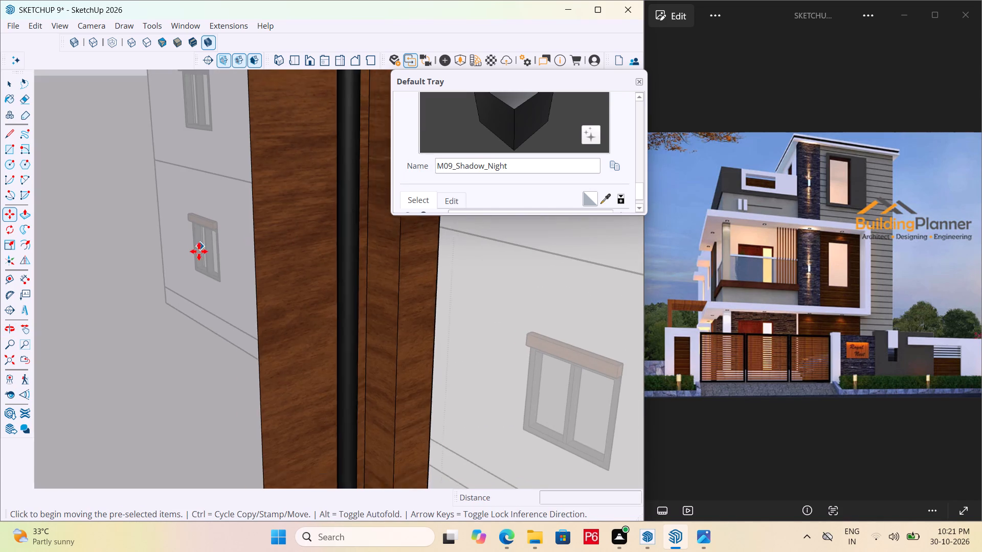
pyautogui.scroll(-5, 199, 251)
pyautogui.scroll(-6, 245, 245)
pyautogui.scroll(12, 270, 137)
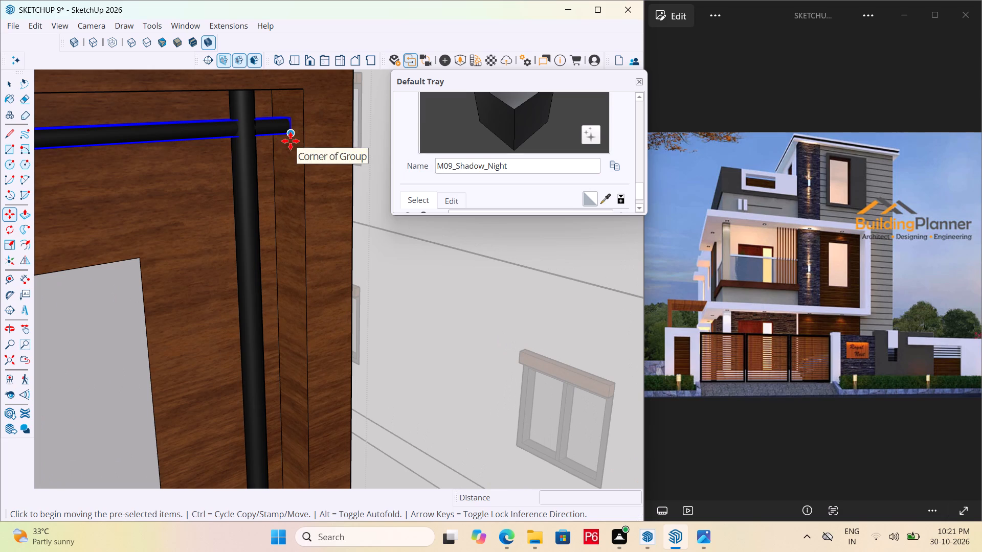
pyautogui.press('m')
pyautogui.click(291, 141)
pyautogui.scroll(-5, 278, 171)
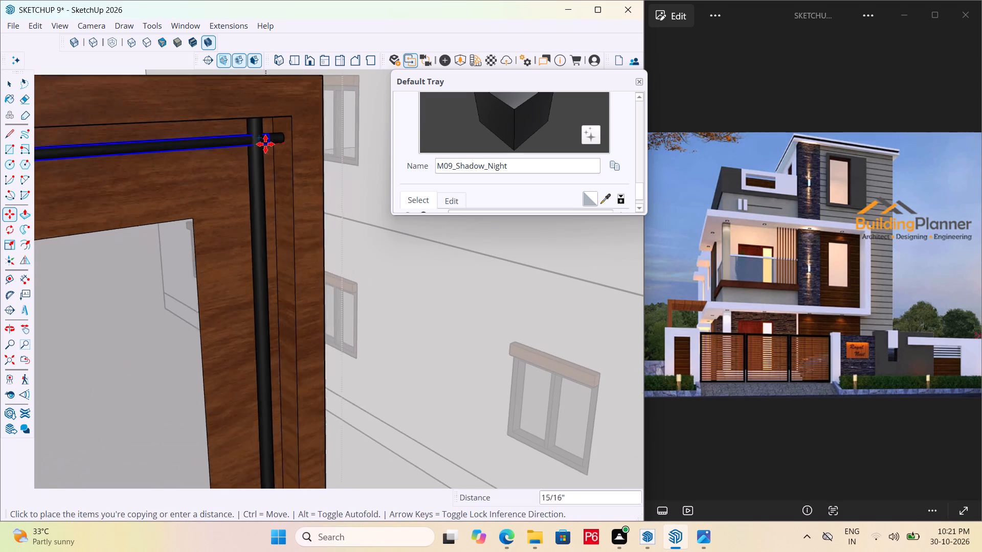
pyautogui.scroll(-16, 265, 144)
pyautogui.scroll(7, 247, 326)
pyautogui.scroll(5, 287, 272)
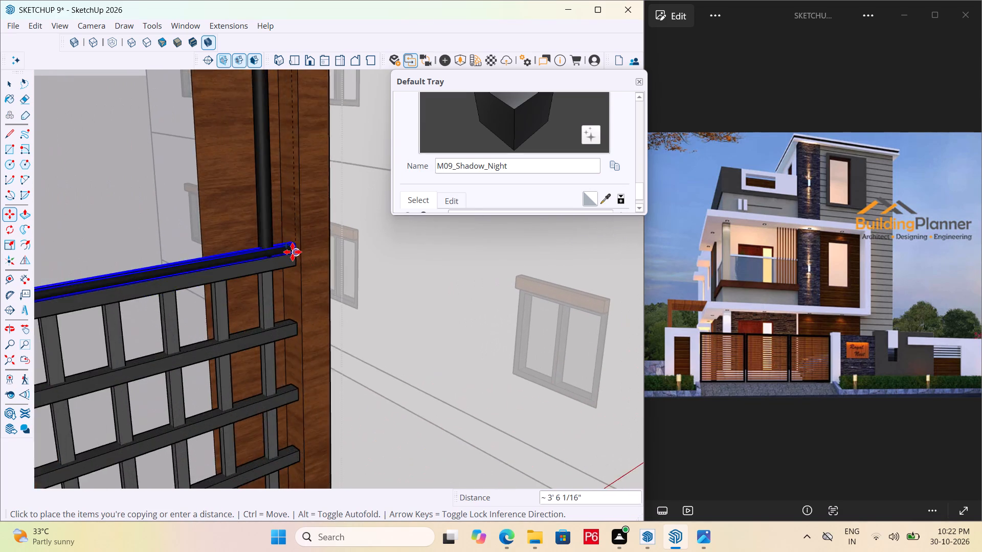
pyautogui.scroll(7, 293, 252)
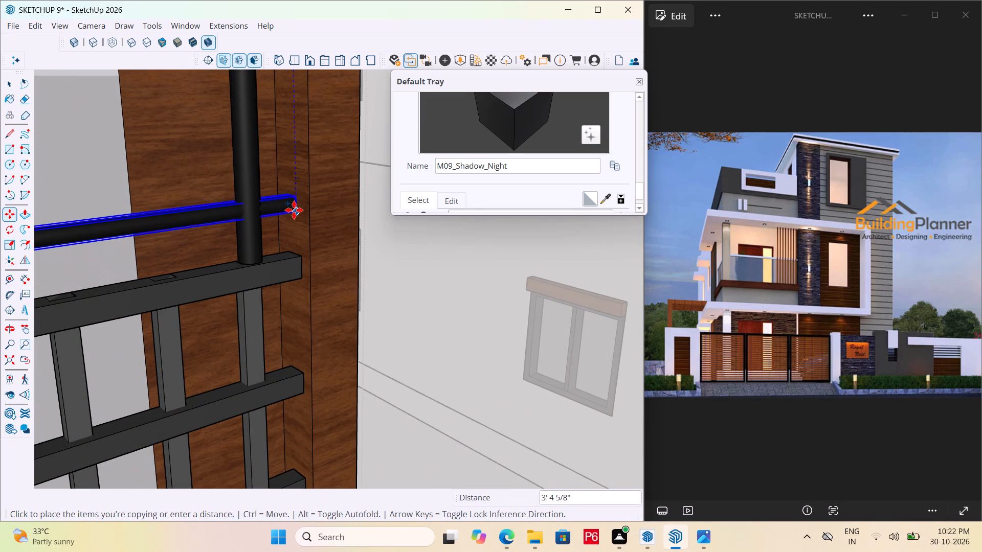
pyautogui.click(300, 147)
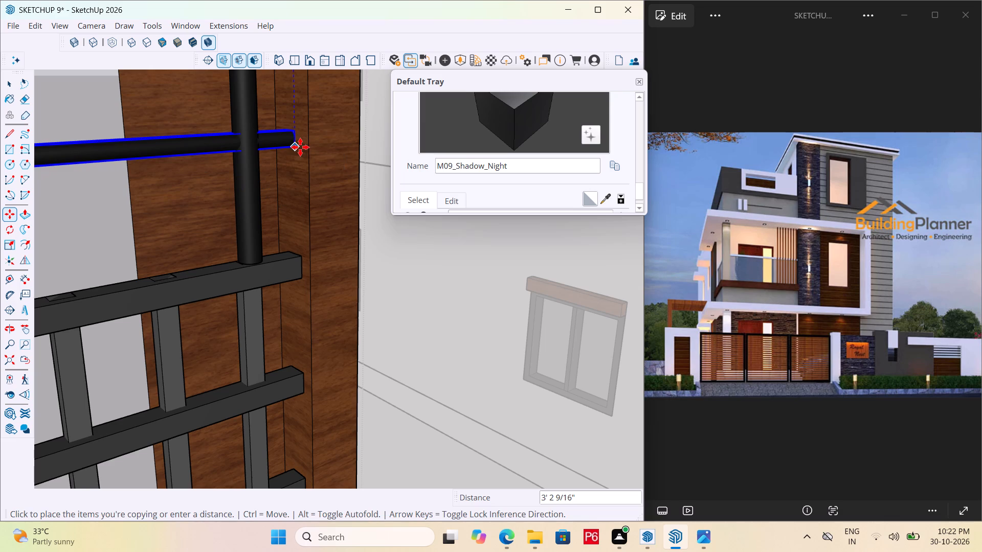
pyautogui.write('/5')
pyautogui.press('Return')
# Save the model with the row of horizontal rods.
pyautogui.scroll(-3, 234, 313)
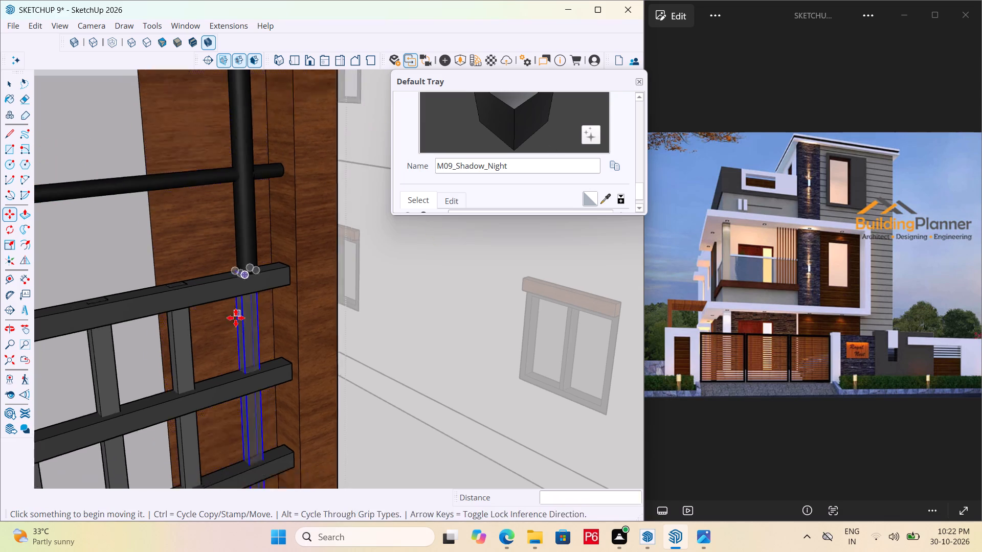
pyautogui.scroll(-13, 236, 318)
pyautogui.moveTo(313, 367); pyautogui.dragTo(170, 337, button='middle')
pyautogui.scroll(2, 130, 331)
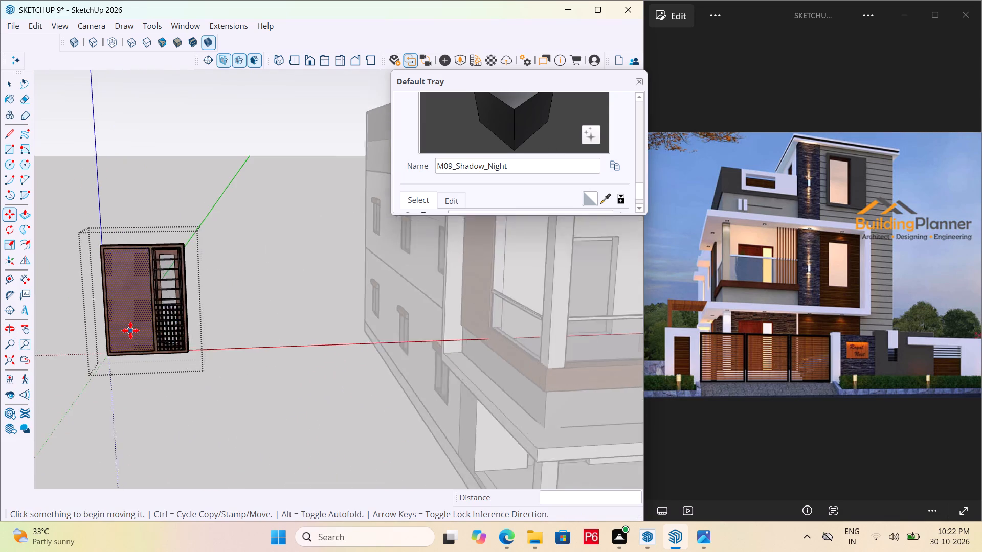
pyautogui.scroll(4, 130, 331)
pyautogui.scroll(-5, 264, 316)
pyautogui.moveTo(234, 330); pyautogui.dragTo(161, 338, button='middle')
pyautogui.hotkey('ctrl', 's')
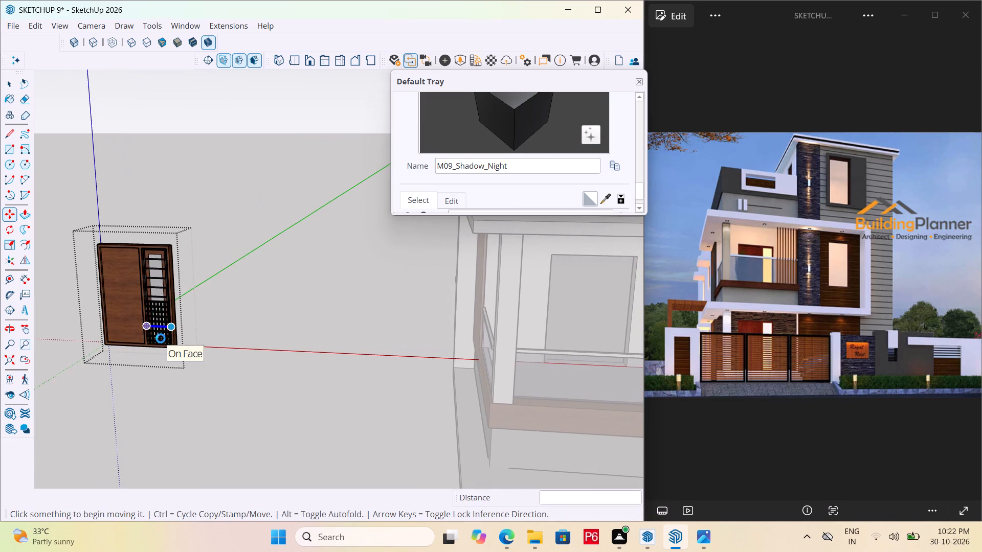
pyautogui.hotkey('ctrl', 's')
pyautogui.hotkey('ctrl', 's')
pyautogui.hotkey('ctrl', 's')
pyautogui.hotkey('ctrl', 's')
pyautogui.hotkey('ctrl', 's')
pyautogui.hotkey('ctrl', 's')
pyautogui.press('space')
# Examine the door from several angles, then the horizontal rods where they meet the vertical rods and the grille.
pyautogui.scroll(-4, 318, 368)
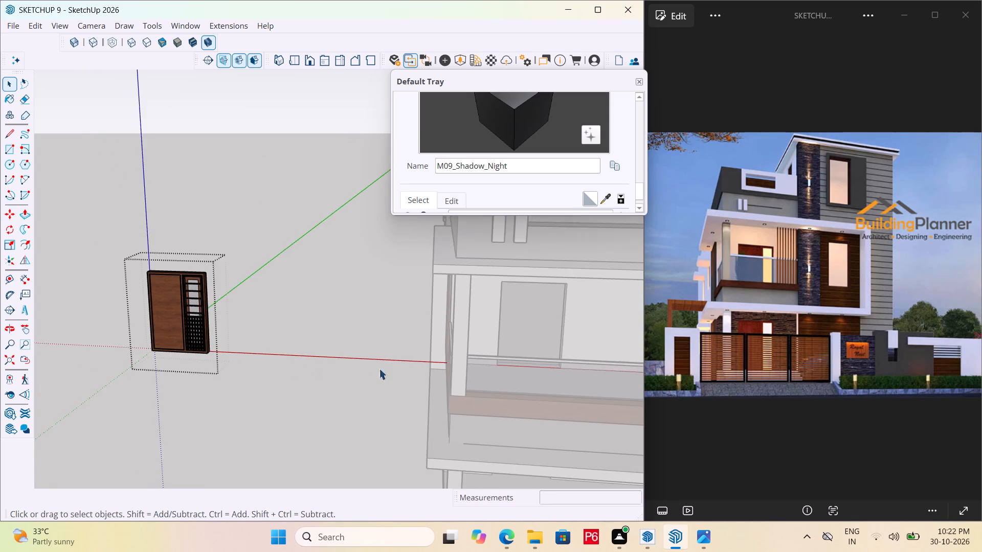
pyautogui.scroll(-2, 379, 369)
pyautogui.scroll(6, 121, 315)
pyautogui.moveTo(121, 314); pyautogui.dragTo(215, 305, button='middle')
pyautogui.scroll(6, 305, 304)
pyautogui.moveTo(321, 317); pyautogui.dragTo(120, 319, button='middle')
pyautogui.scroll(6, 263, 367)
pyautogui.scroll(-6, 189, 291)
pyautogui.moveTo(308, 351); pyautogui.dragTo(449, 314, button='middle')
pyautogui.moveTo(367, 244); pyautogui.dragTo(213, 287, button='middle')
pyautogui.scroll(6, 213, 287)
pyautogui.scroll(-2, 88, 371)
pyautogui.scroll(5, 386, 352)
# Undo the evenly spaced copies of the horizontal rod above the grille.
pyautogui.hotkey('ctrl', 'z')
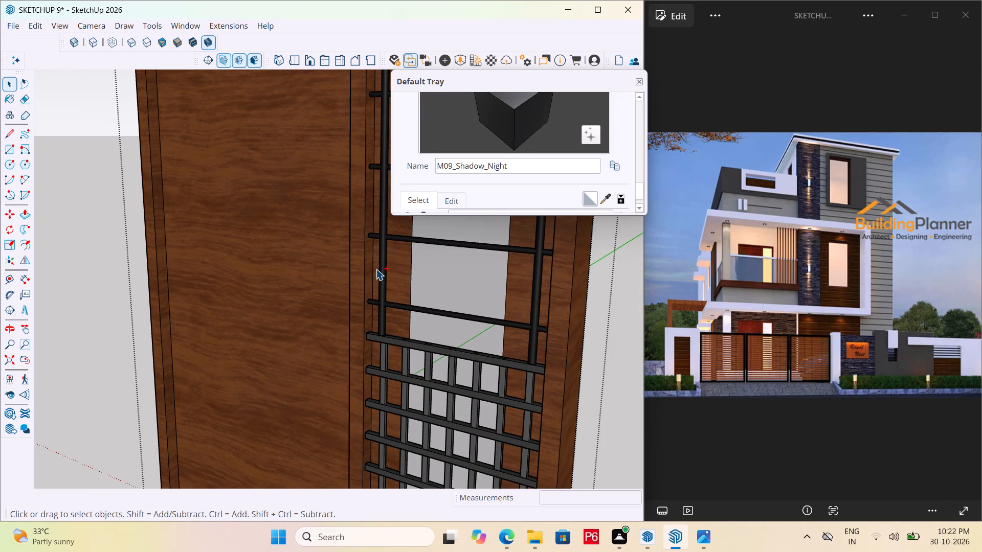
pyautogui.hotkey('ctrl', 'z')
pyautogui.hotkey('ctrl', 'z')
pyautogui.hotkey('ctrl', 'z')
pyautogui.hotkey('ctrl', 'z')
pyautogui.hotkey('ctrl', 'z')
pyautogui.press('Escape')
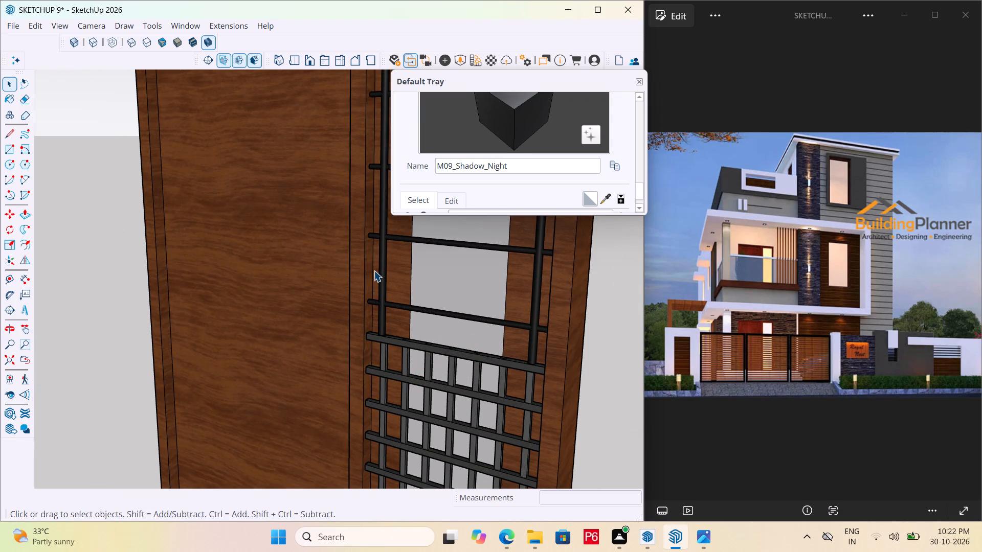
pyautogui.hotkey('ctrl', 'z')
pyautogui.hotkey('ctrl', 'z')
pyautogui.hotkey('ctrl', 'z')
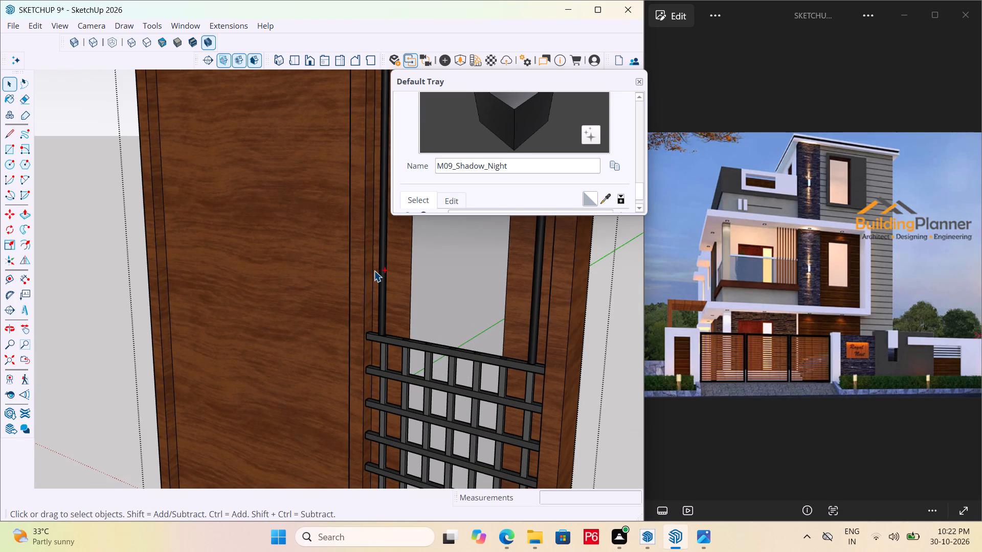
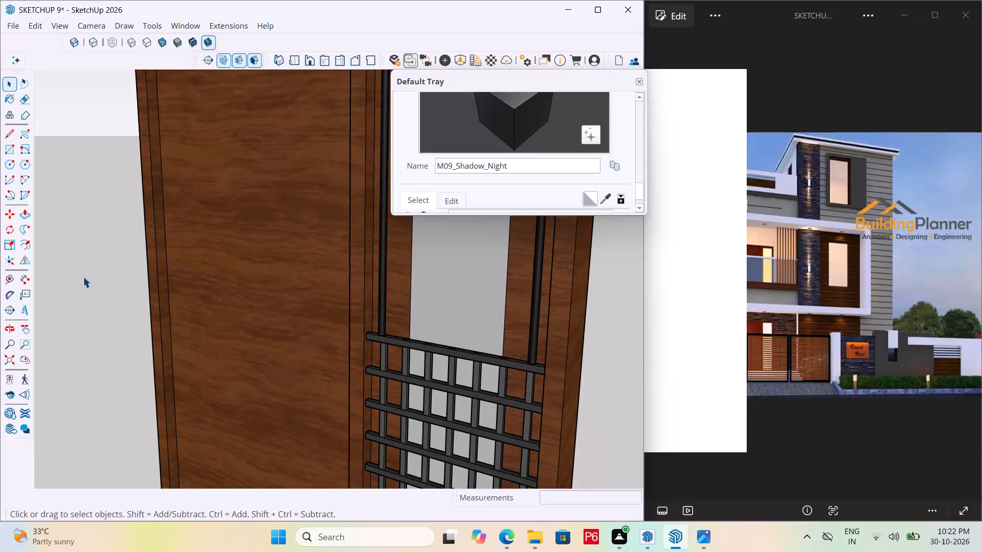
# Examine the whole door, then the area where the vertical rods meet the top of the grille.
pyautogui.click(92, 243)
pyautogui.moveTo(85, 252); pyautogui.dragTo(78, 269)
pyautogui.click(72, 309)
pyautogui.click(106, 240)
pyautogui.scroll(-6, 165, 246)
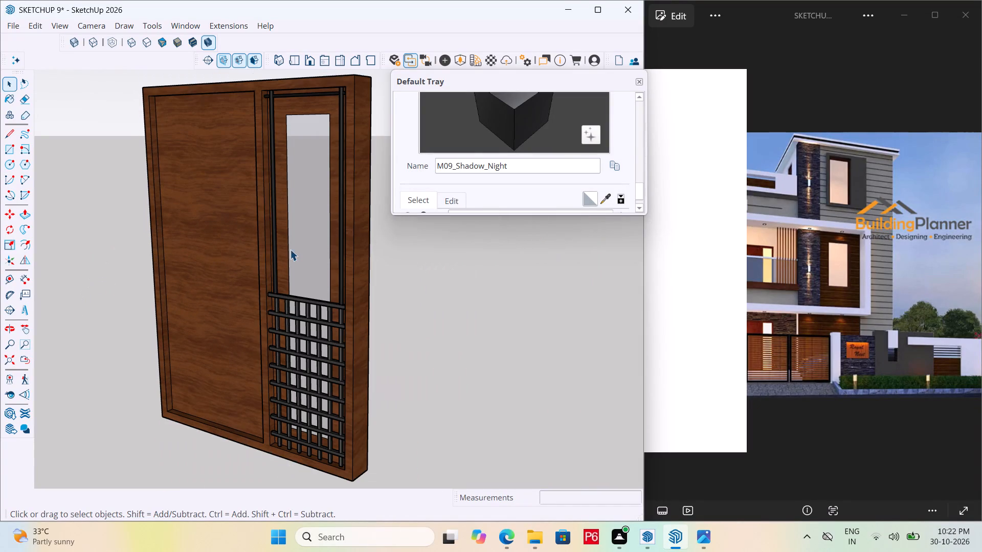
pyautogui.moveTo(290, 249); pyautogui.dragTo(274, 259, button='middle')
pyautogui.press('l')
pyautogui.press('space')
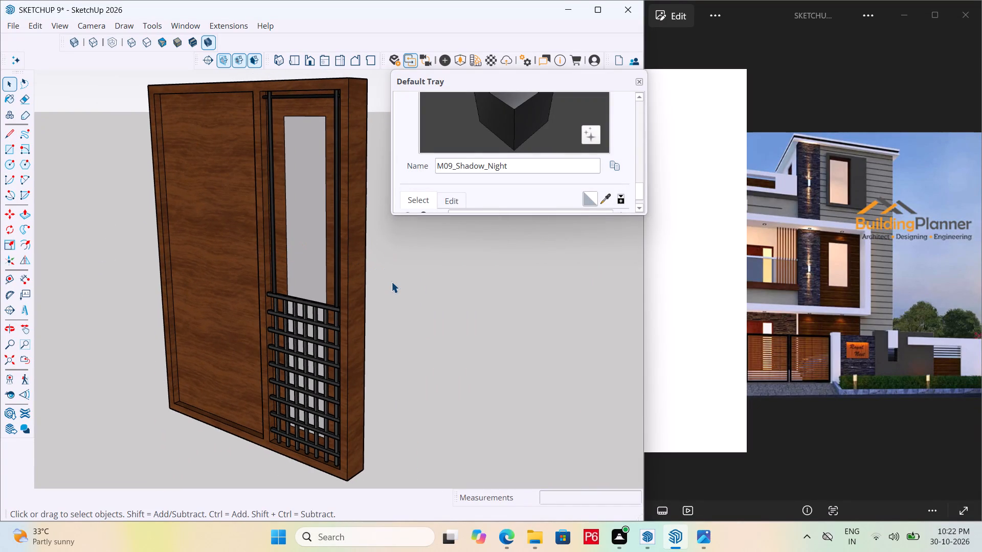
pyautogui.scroll(7, 267, 287)
pyautogui.moveTo(318, 308); pyautogui.dragTo(348, 317, button='middle')
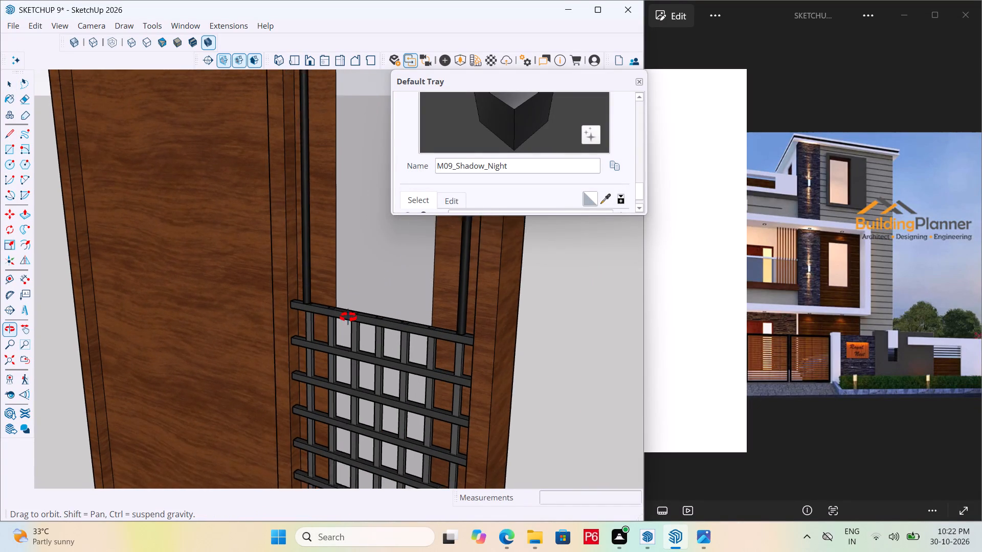
pyautogui.moveTo(348, 317); pyautogui.dragTo(342, 320, button='middle')
pyautogui.middleClick(320, 317)
pyautogui.middleClick(319, 316)
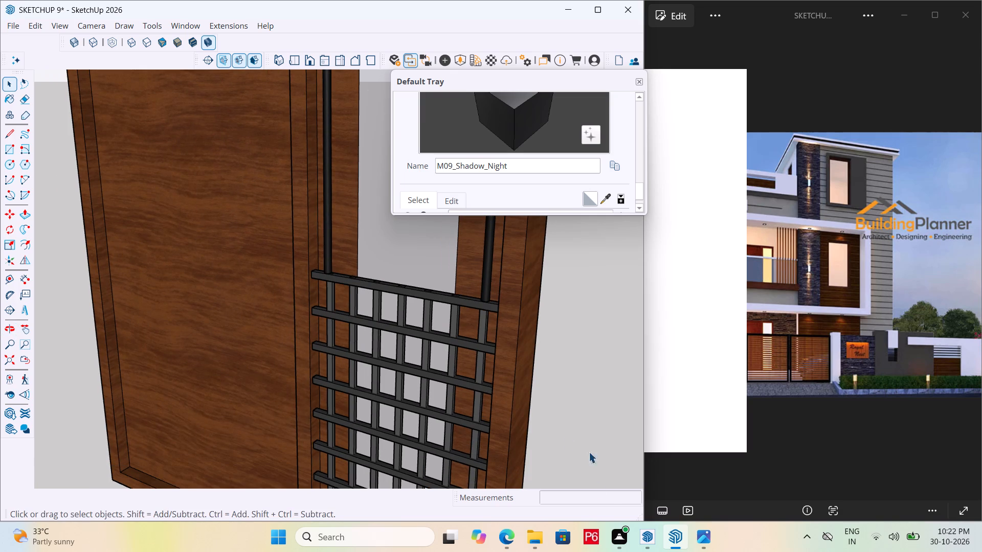
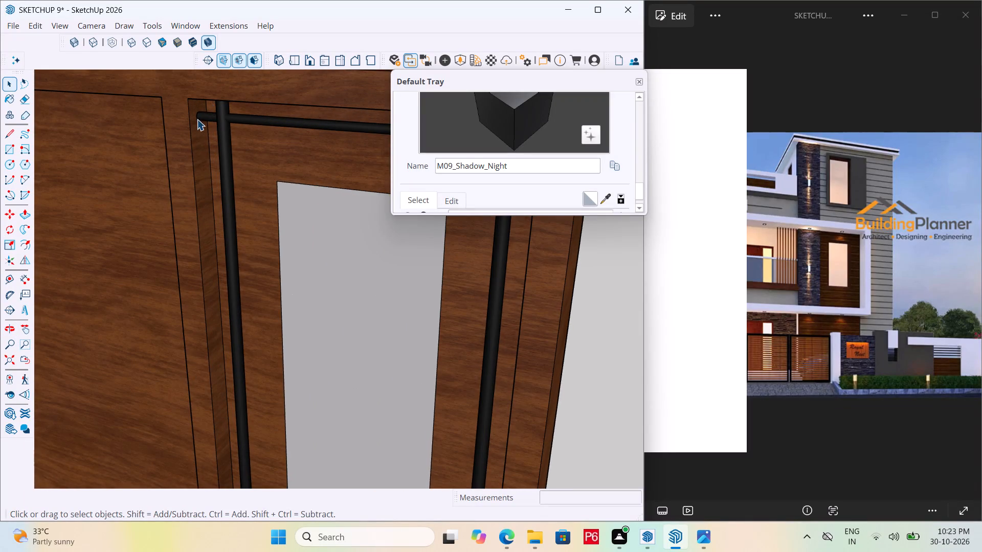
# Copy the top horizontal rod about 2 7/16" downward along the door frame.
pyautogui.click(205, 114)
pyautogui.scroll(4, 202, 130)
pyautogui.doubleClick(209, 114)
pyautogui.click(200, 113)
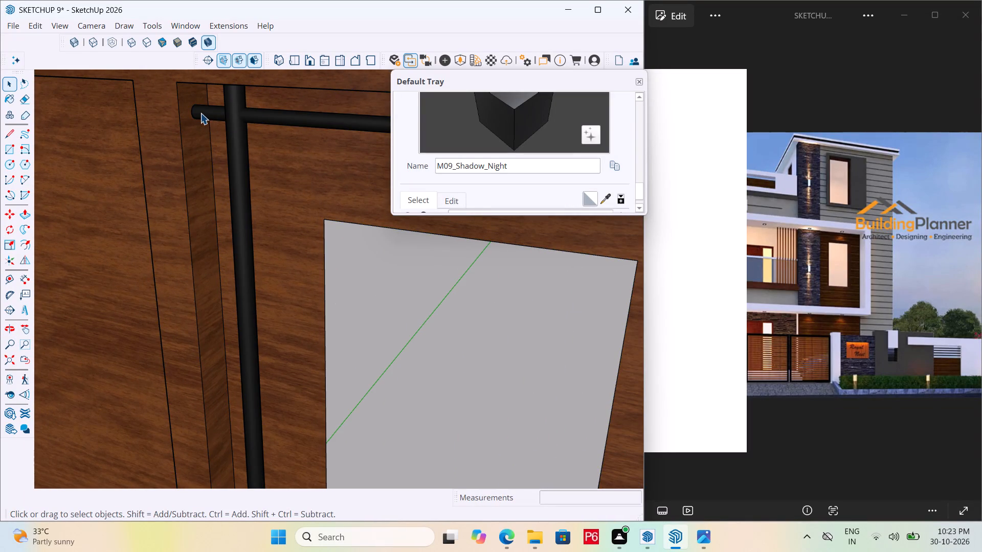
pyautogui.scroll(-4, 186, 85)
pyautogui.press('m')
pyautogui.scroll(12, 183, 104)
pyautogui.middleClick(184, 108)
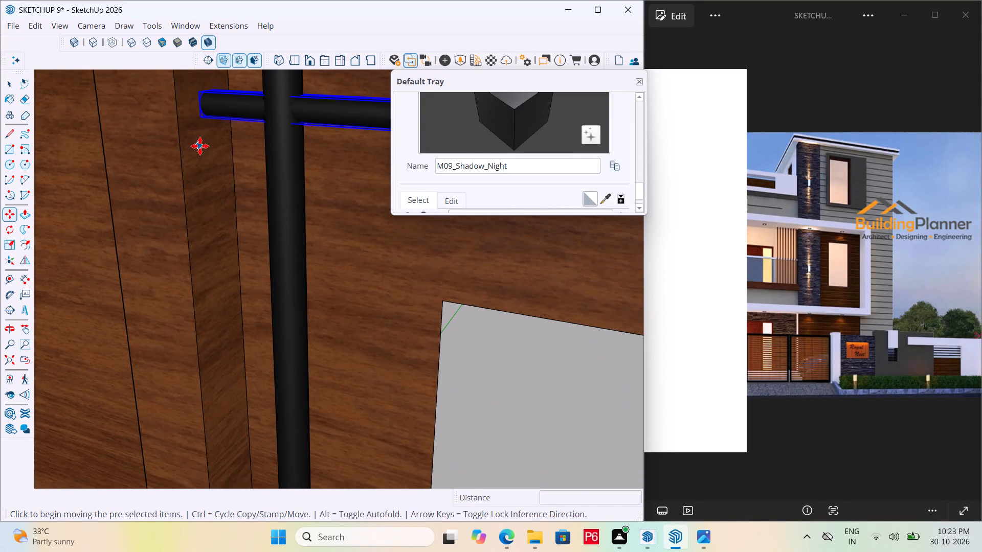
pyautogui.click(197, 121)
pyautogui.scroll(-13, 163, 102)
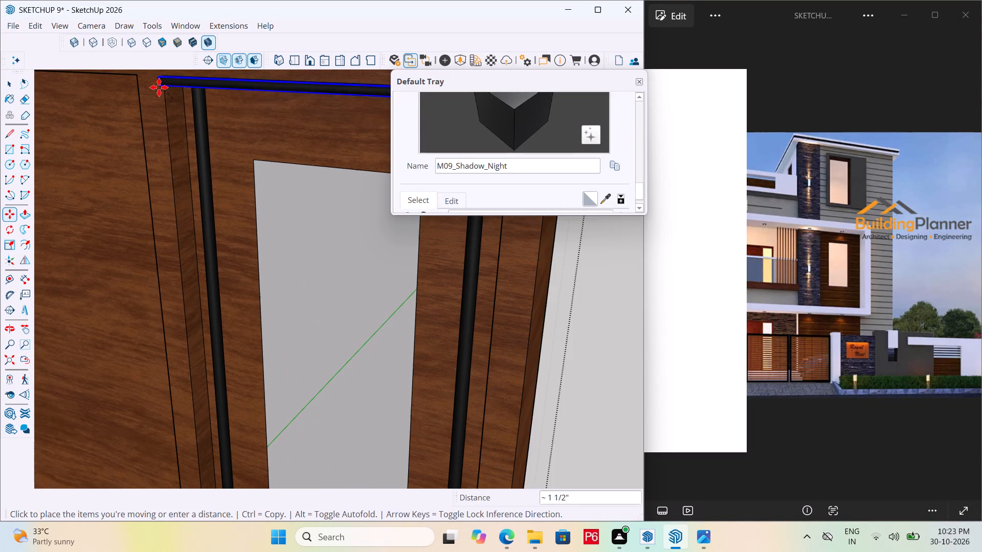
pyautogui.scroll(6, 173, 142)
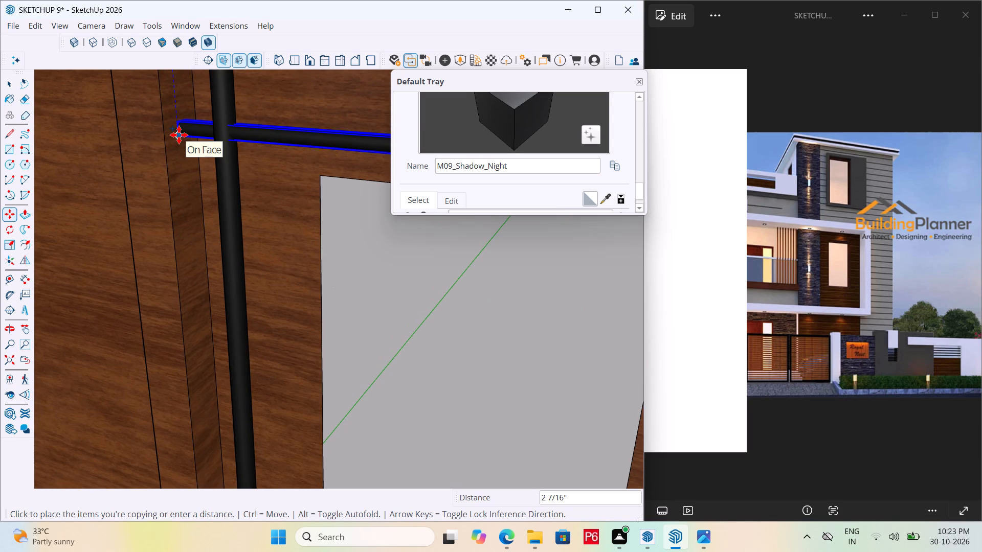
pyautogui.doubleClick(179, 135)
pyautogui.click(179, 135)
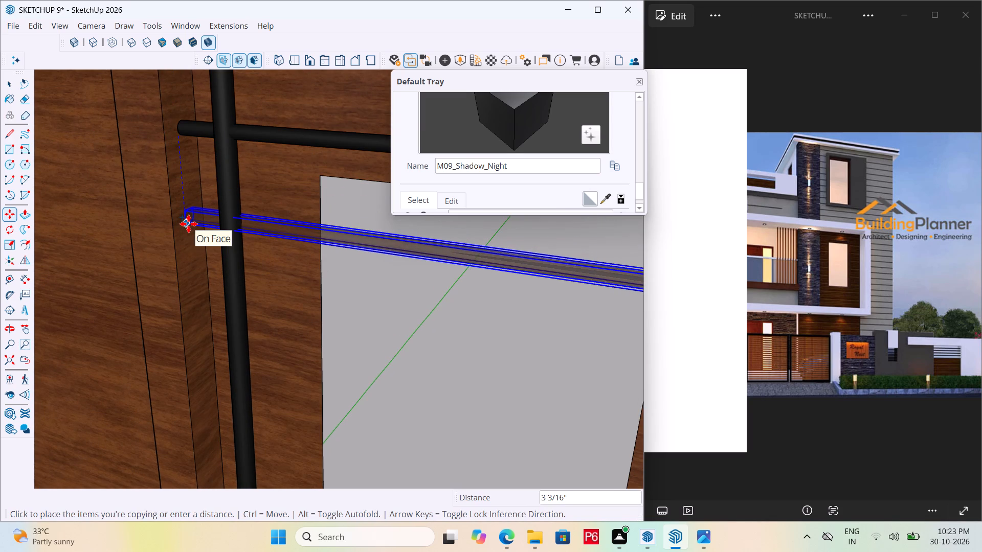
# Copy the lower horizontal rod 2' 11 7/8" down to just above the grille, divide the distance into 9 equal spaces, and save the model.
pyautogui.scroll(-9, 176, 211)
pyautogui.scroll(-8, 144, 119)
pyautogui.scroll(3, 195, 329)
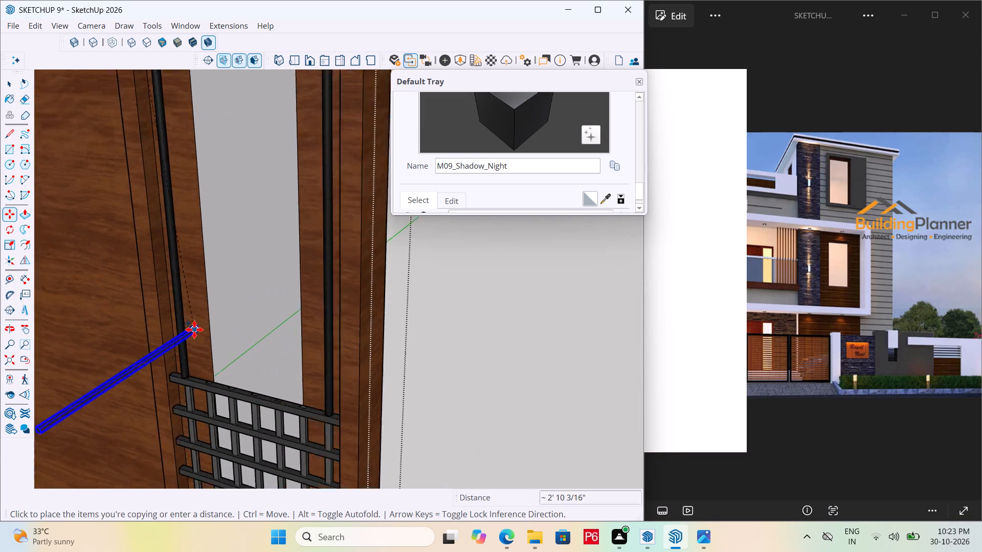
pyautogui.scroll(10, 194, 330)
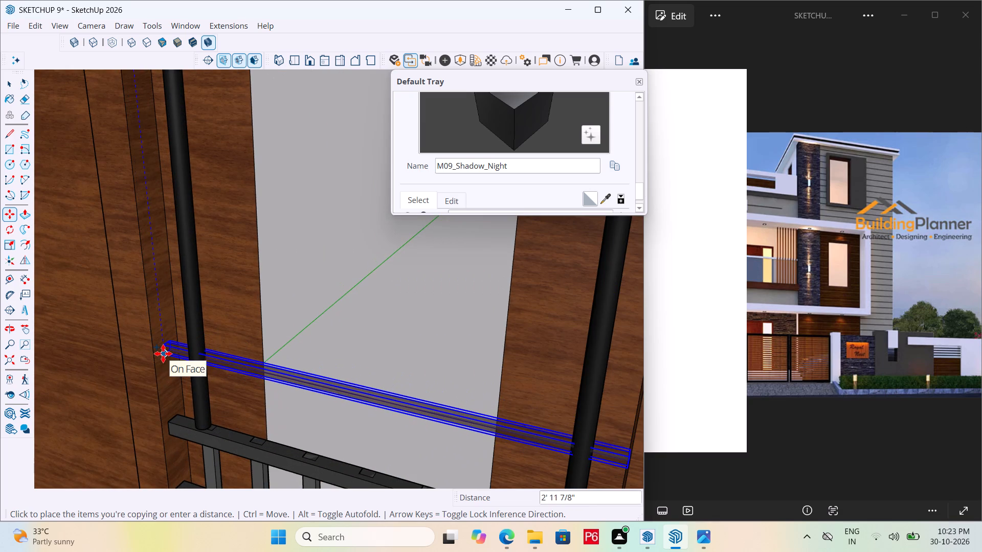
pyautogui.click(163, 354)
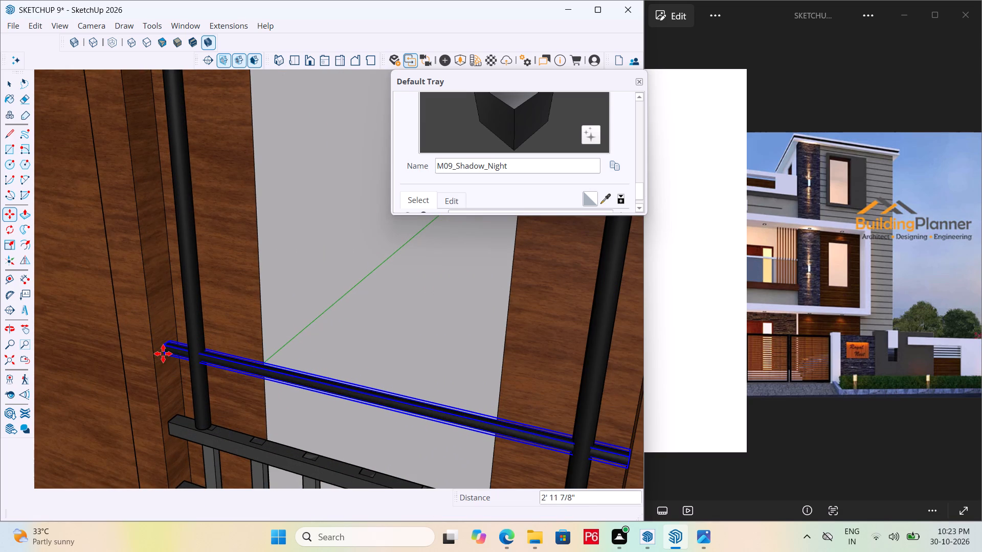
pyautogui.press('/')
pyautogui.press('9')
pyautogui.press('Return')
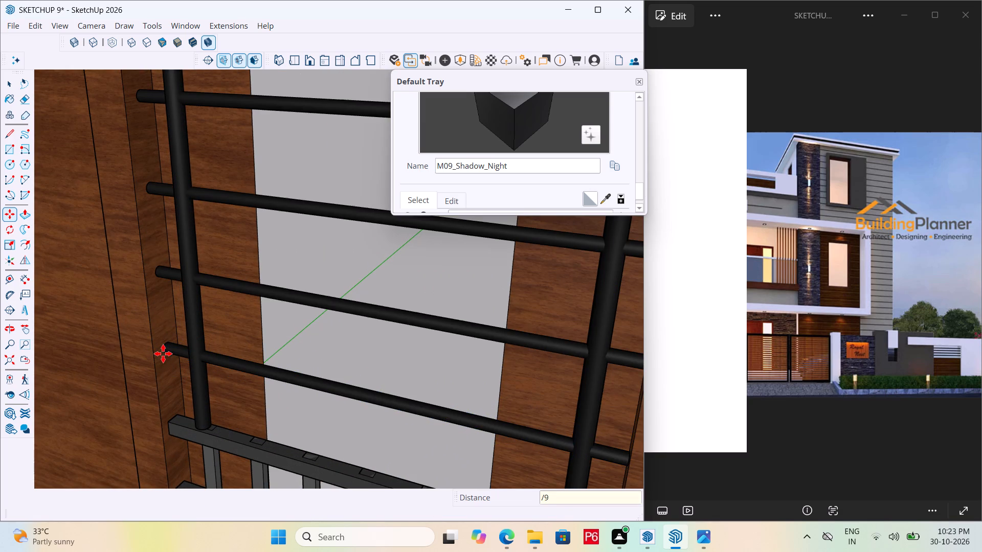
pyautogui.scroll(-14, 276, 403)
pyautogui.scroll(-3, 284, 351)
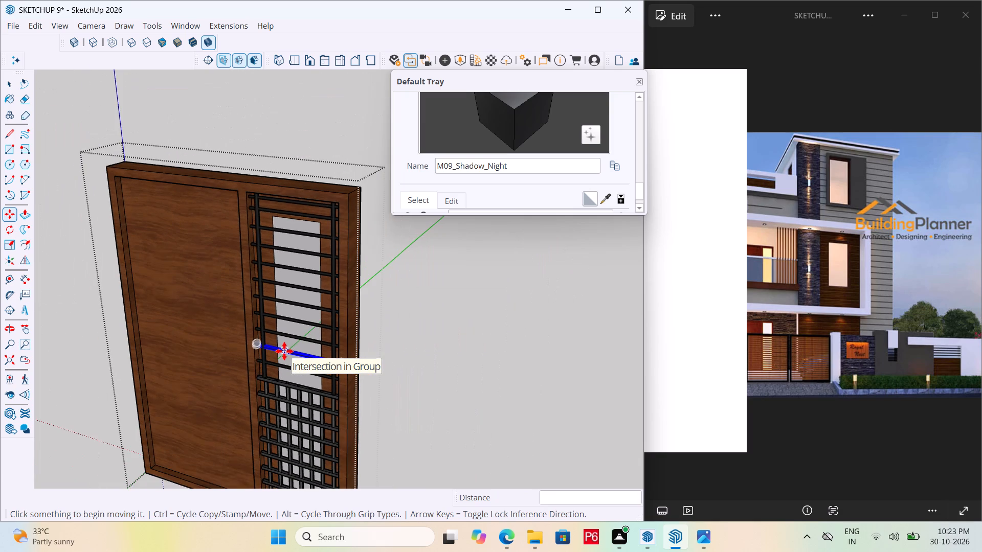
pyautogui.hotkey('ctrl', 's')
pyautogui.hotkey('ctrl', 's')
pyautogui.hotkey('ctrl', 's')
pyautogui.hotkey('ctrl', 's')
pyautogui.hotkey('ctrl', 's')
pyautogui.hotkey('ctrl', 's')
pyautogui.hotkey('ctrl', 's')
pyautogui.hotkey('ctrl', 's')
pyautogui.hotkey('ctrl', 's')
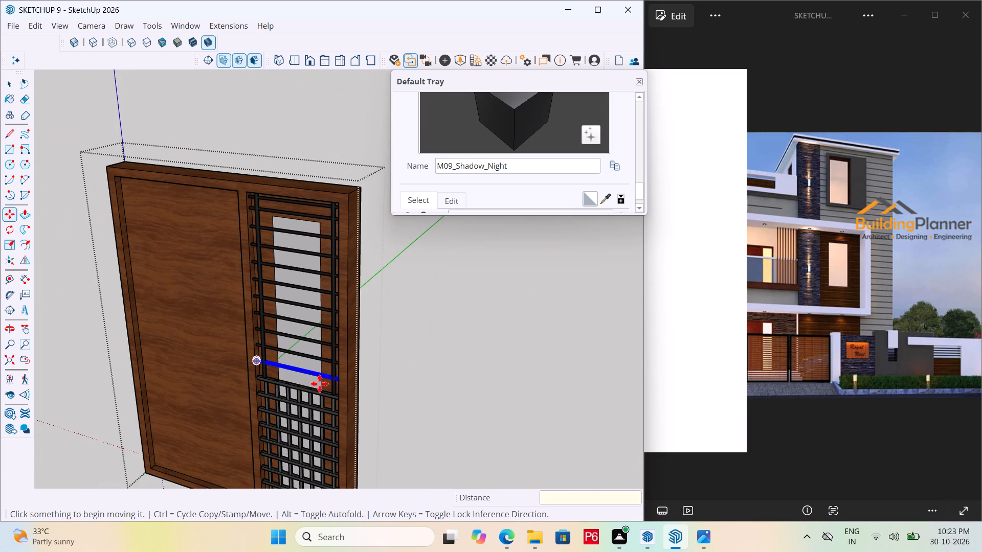
# Examine the horizontal rods across the glass strip from several angles.
pyautogui.moveTo(373, 389); pyautogui.dragTo(501, 377, button='middle')
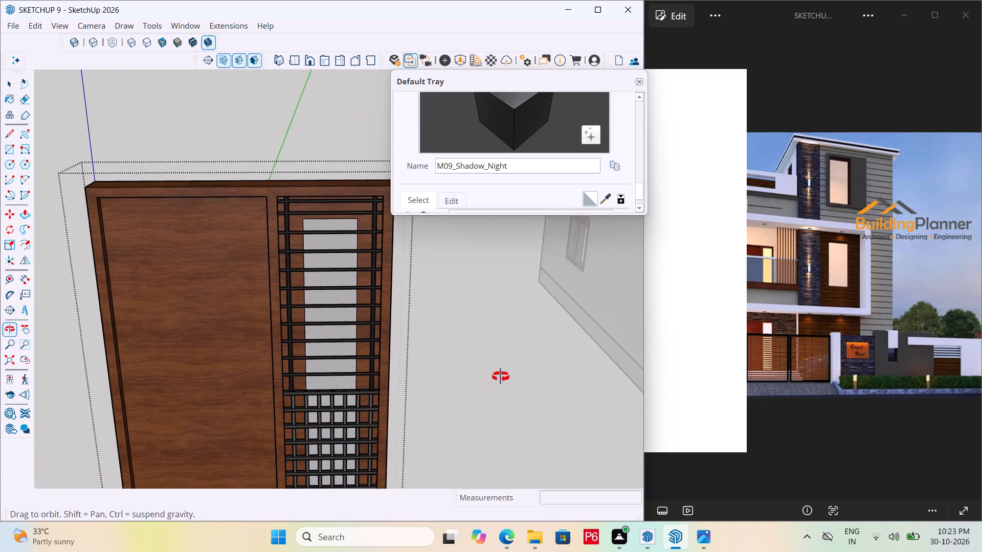
pyautogui.moveTo(501, 377); pyautogui.dragTo(583, 353, button='middle')
pyautogui.moveTo(354, 363); pyautogui.dragTo(207, 367, button='middle')
pyautogui.scroll(1, 291, 351)
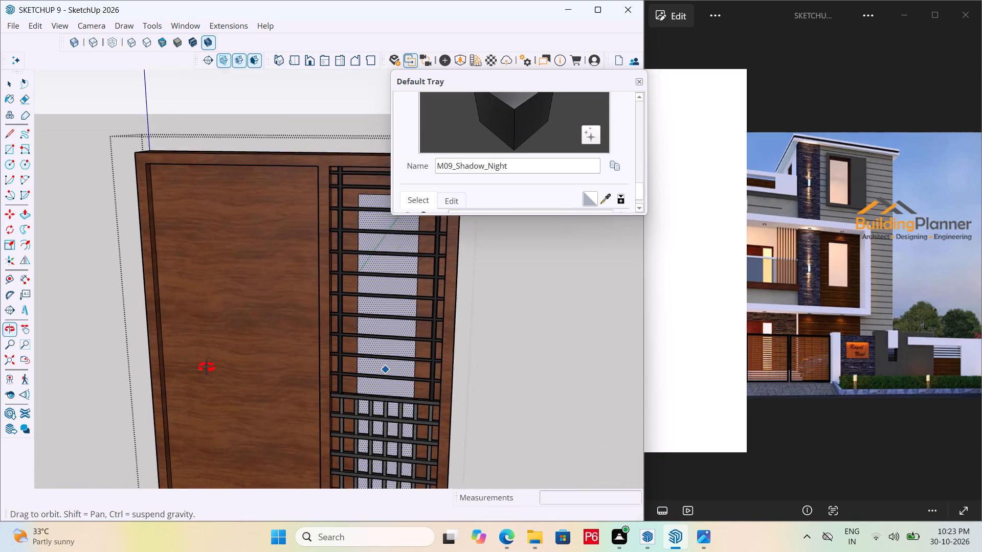
pyautogui.moveTo(207, 367); pyautogui.dragTo(189, 375, button='middle')
pyautogui.scroll(5, 289, 358)
pyautogui.scroll(-7, 130, 428)
pyautogui.scroll(2, 261, 423)
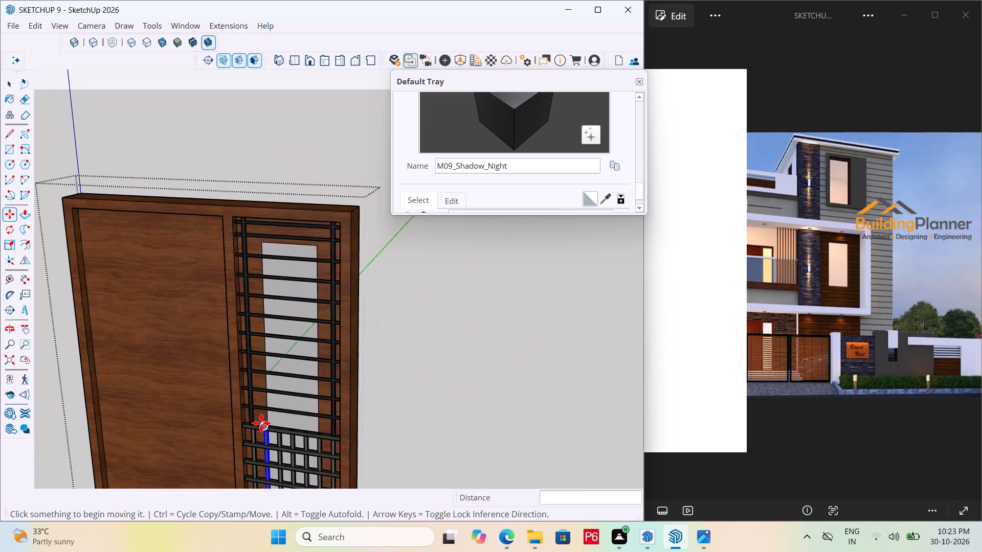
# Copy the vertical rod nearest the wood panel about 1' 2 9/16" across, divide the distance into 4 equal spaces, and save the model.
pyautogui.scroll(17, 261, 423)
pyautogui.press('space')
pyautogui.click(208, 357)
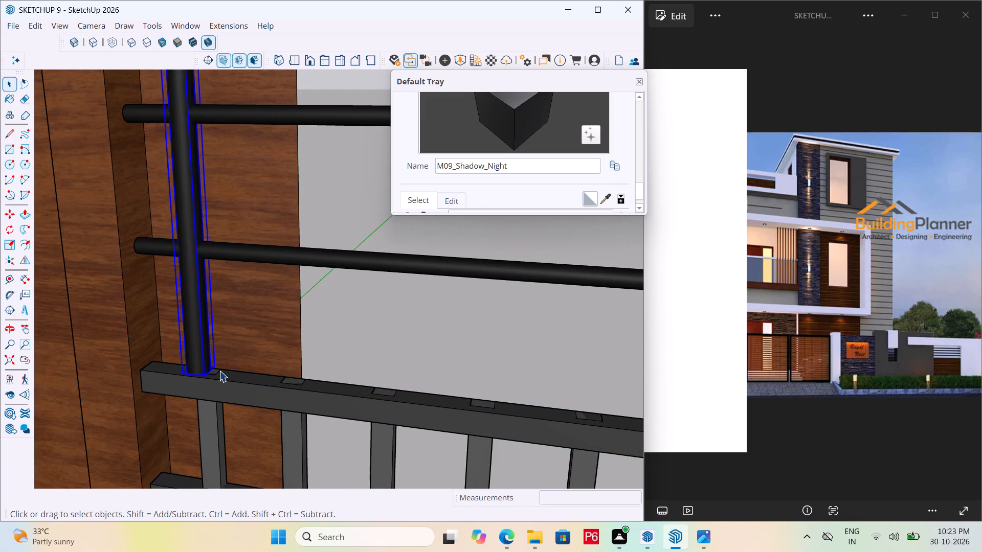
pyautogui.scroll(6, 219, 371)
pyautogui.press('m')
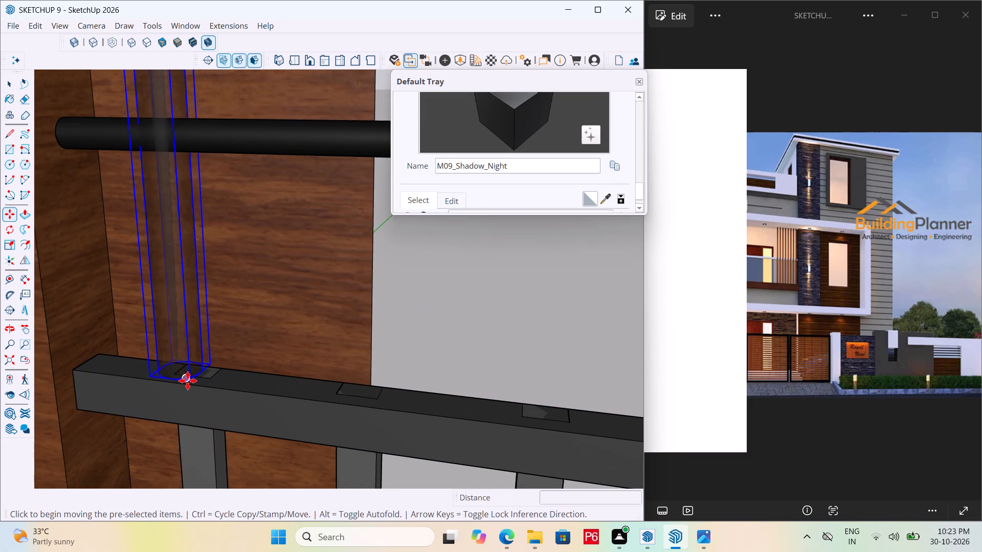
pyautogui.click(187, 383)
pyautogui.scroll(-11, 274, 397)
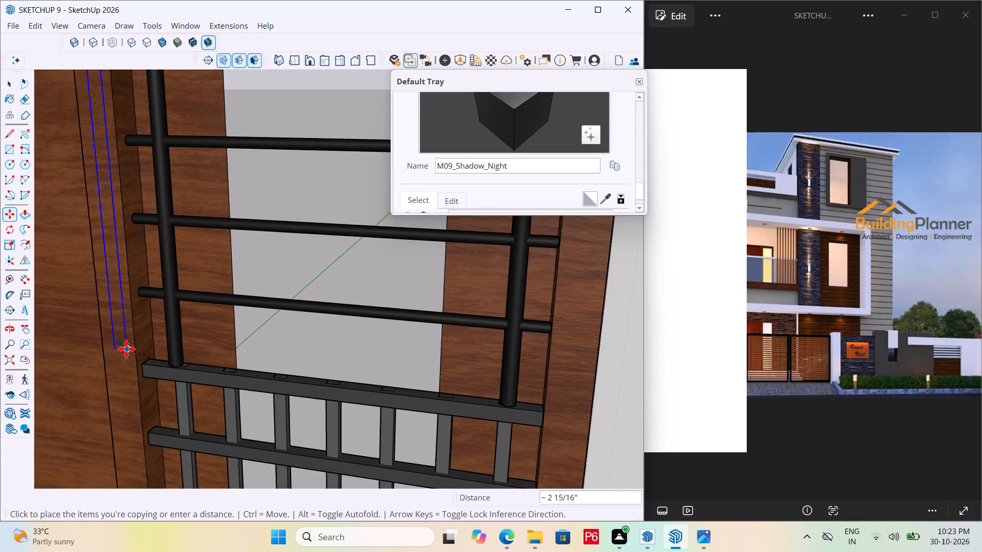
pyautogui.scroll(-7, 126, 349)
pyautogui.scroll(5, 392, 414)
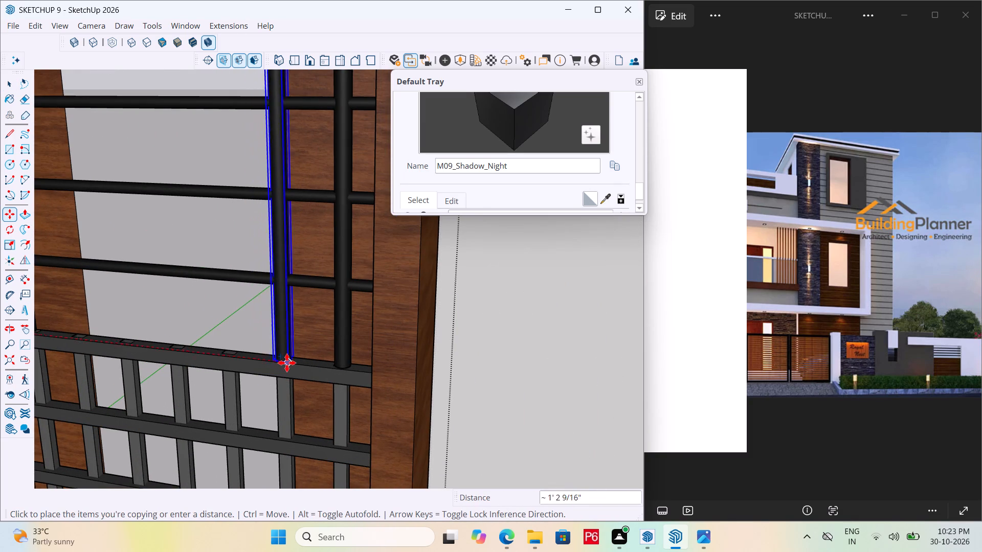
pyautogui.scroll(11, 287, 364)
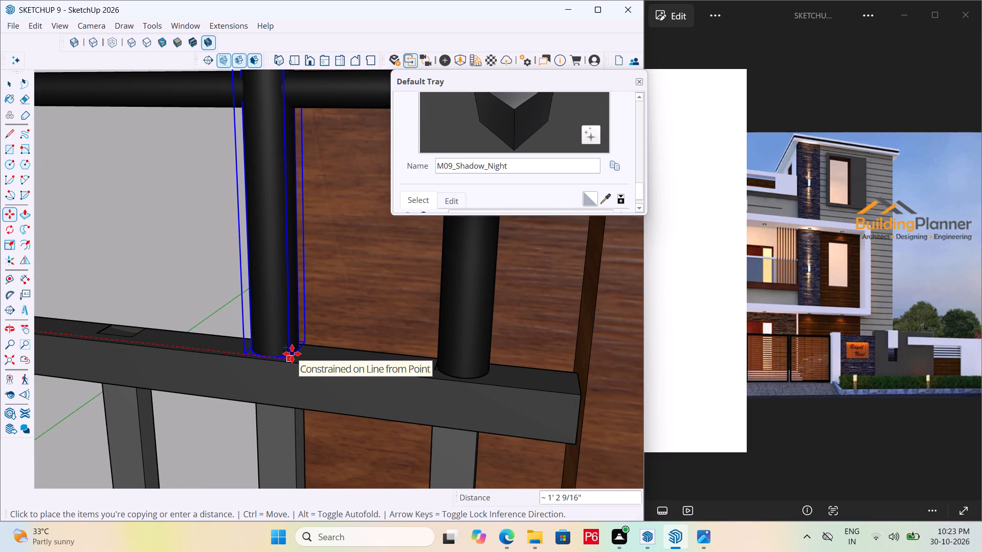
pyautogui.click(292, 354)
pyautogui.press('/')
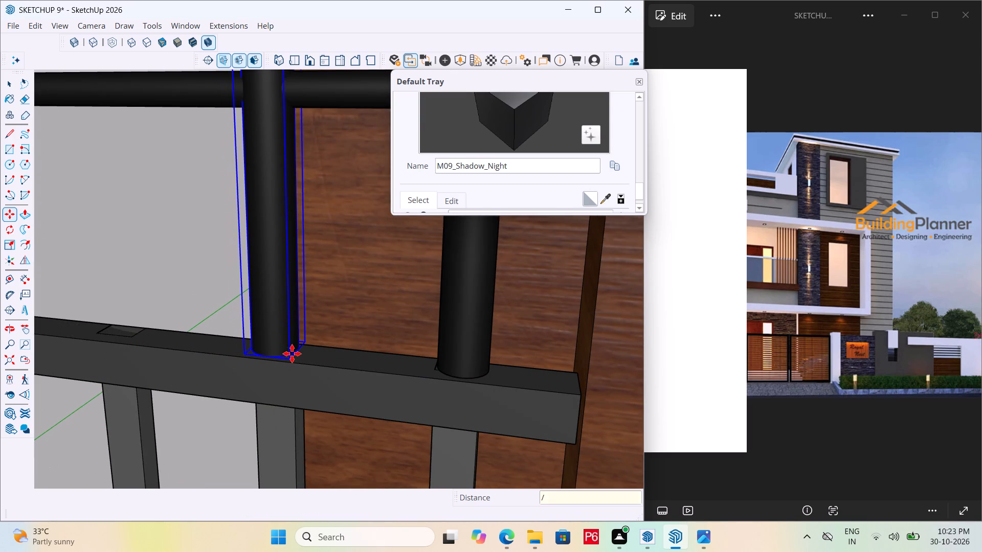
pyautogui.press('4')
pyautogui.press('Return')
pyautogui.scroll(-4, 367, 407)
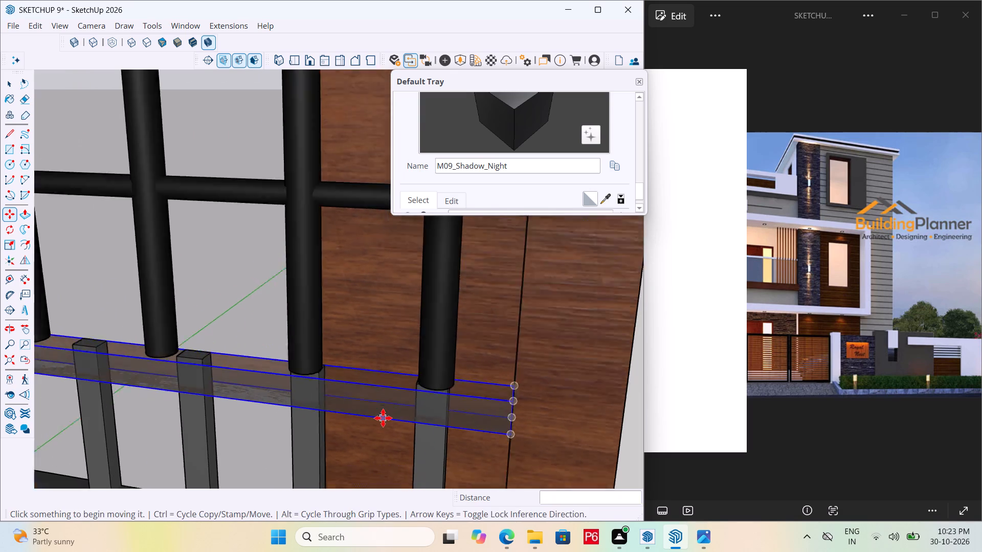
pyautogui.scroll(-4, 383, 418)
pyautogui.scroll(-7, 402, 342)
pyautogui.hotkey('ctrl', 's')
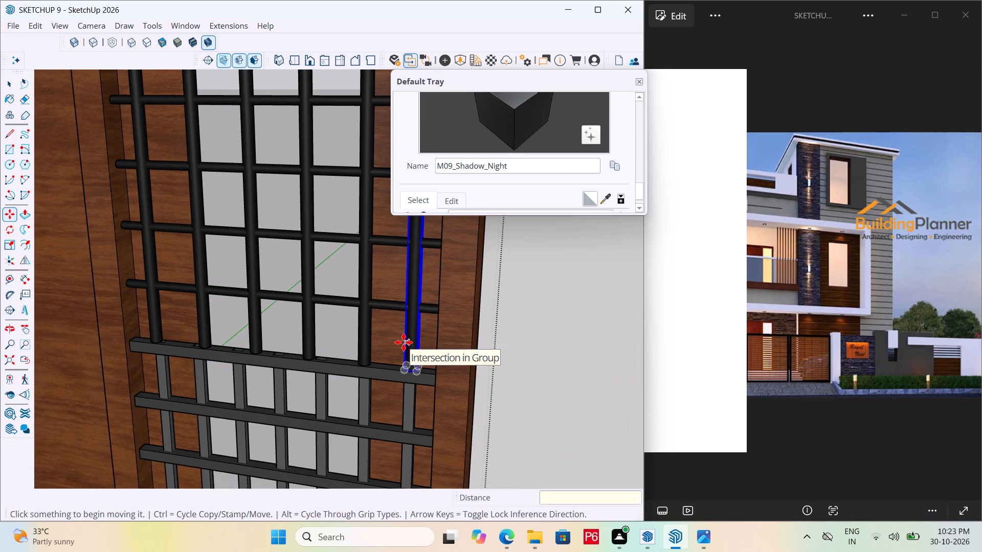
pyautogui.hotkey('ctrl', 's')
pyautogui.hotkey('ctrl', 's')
# Examine the whole door with its rod lattice and grille from both sides.
pyautogui.keyDown('ctrl'); pyautogui.scroll(-6, 336, 378); pyautogui.keyUp('ctrl')
pyautogui.scroll(-7, 281, 329)
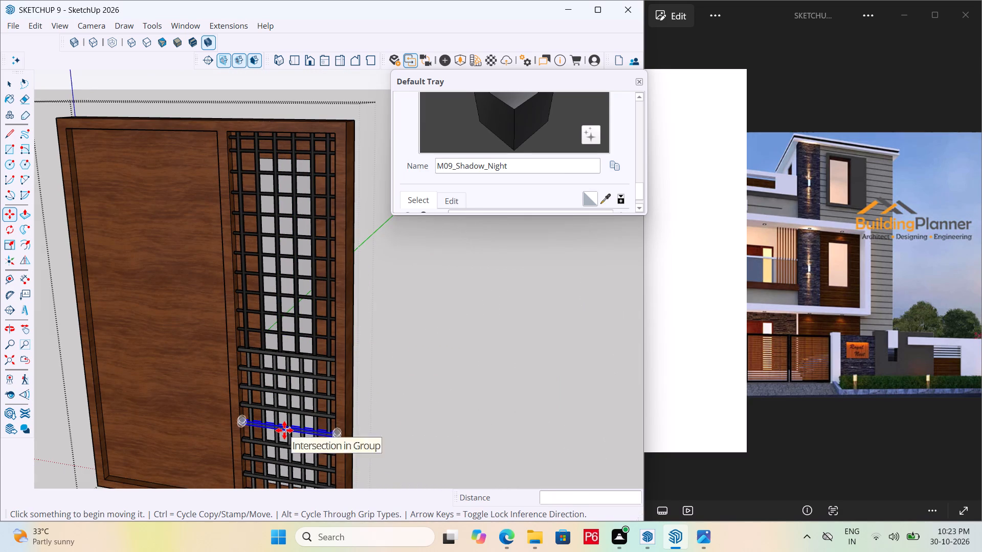
pyautogui.keyDown('ctrl'); pyautogui.scroll(-6, 260, 272); pyautogui.keyUp('ctrl')
pyautogui.moveTo(269, 386); pyautogui.dragTo(449, 391, button='middle')
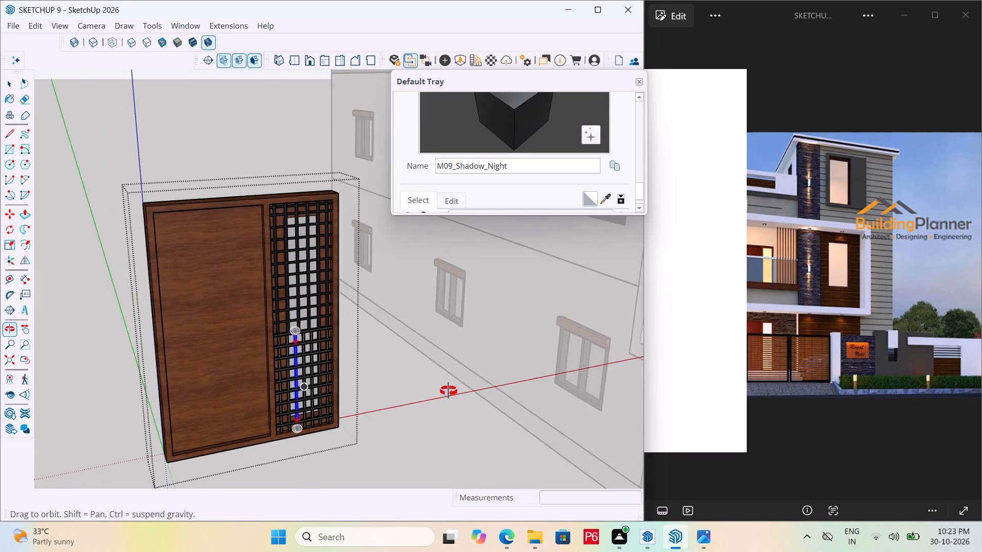
pyautogui.moveTo(449, 391); pyautogui.dragTo(109, 368, button='middle')
pyautogui.scroll(2, 260, 379)
pyautogui.moveTo(261, 386); pyautogui.dragTo(448, 382, button='middle')
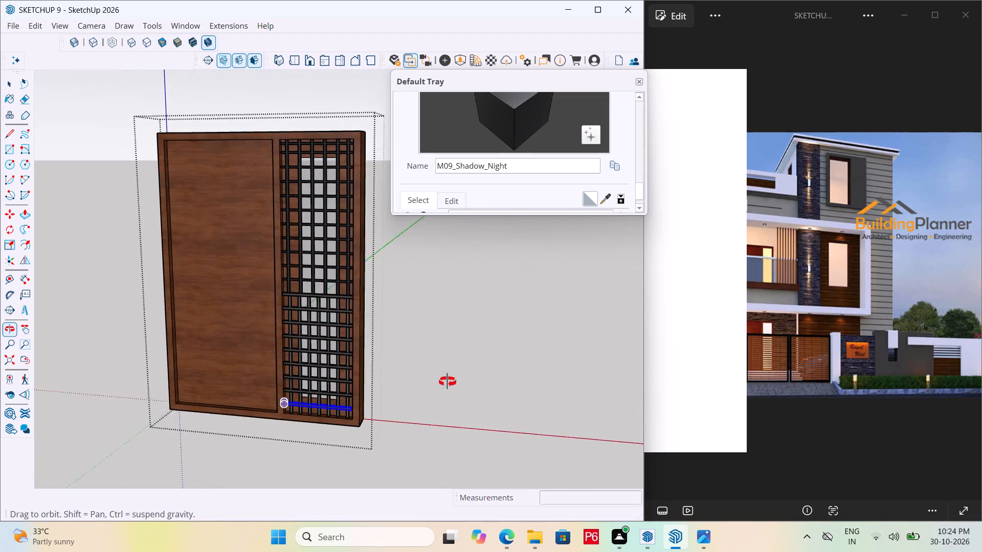
pyautogui.moveTo(448, 382); pyautogui.dragTo(467, 381, button='middle')
# Save the model.
pyautogui.hotkey('ctrl', 's')
pyautogui.hotkey('ctrl', 's')
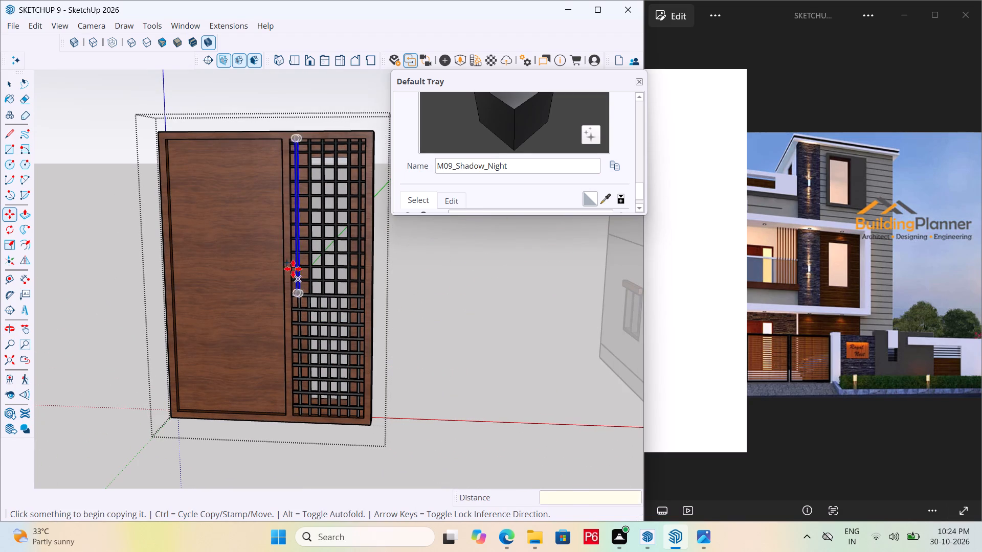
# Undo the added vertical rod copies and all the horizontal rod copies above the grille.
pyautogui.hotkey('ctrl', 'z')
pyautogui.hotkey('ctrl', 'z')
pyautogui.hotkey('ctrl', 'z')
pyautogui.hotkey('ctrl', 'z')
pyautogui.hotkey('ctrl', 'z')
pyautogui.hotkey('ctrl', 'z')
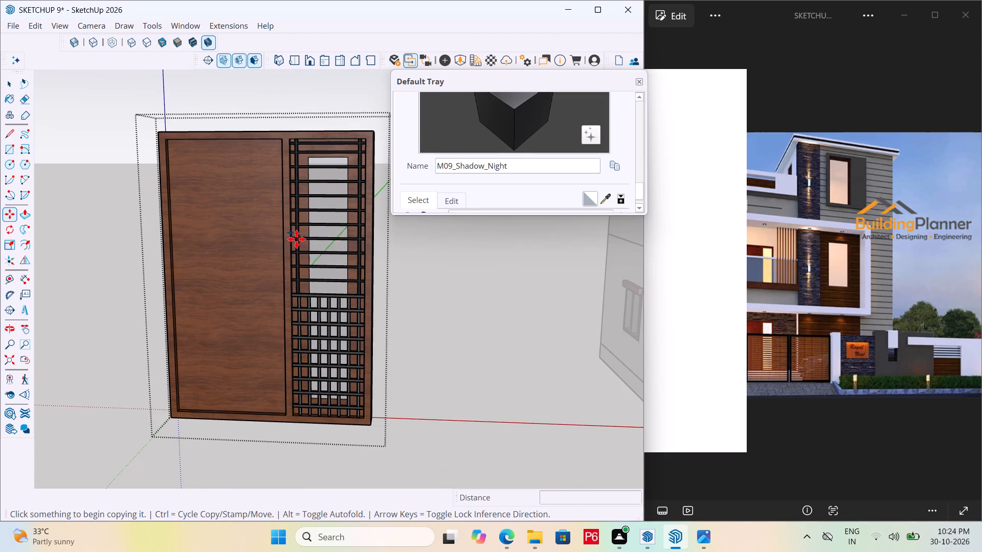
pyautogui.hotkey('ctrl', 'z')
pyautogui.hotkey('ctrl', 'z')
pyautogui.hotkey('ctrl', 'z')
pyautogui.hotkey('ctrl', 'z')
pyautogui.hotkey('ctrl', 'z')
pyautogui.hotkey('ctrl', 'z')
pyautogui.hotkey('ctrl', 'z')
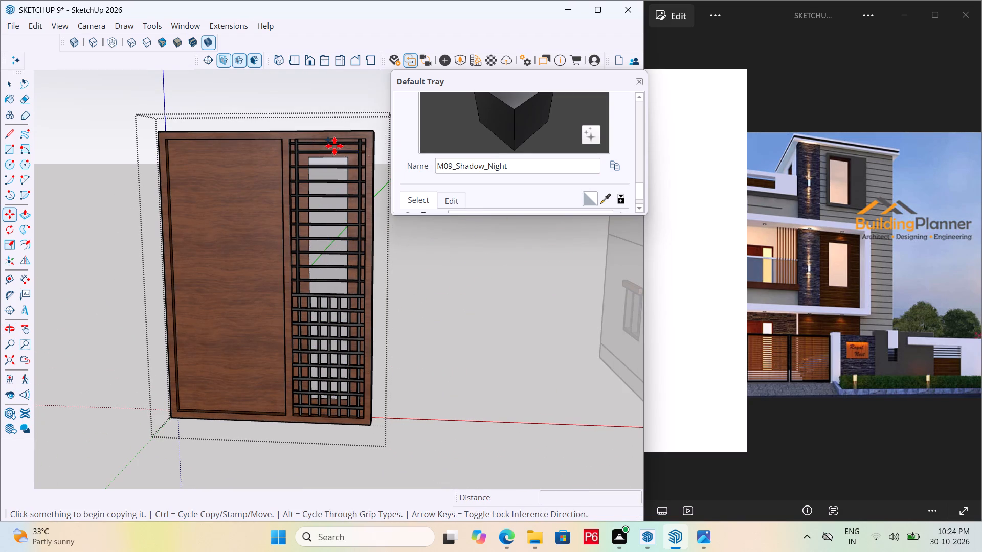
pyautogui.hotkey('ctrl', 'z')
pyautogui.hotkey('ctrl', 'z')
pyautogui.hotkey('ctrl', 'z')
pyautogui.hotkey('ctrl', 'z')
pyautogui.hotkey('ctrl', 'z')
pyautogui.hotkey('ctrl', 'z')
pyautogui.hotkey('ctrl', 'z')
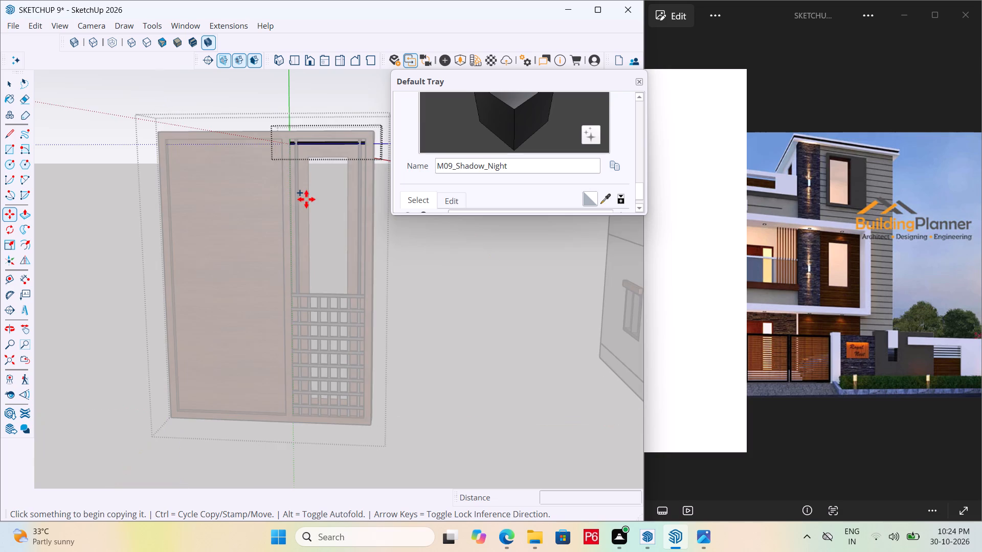
# Undo the creation of the top horizontal rod, keeping only the vertical side rods above the grille.
pyautogui.hotkey('ctrl', 'z')
pyautogui.hotkey('ctrl', 'z')
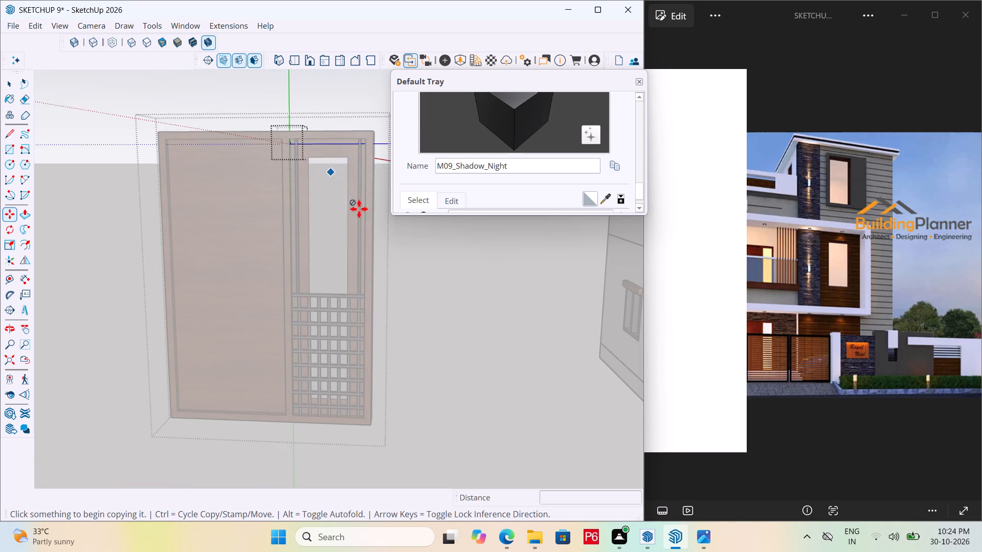
pyautogui.hotkey('ctrl', 'z')
pyautogui.hotkey('ctrl', 'z')
pyautogui.hotkey('ctrl', 'z')
pyautogui.write('Z')
pyautogui.press('space')
pyautogui.click(412, 279)
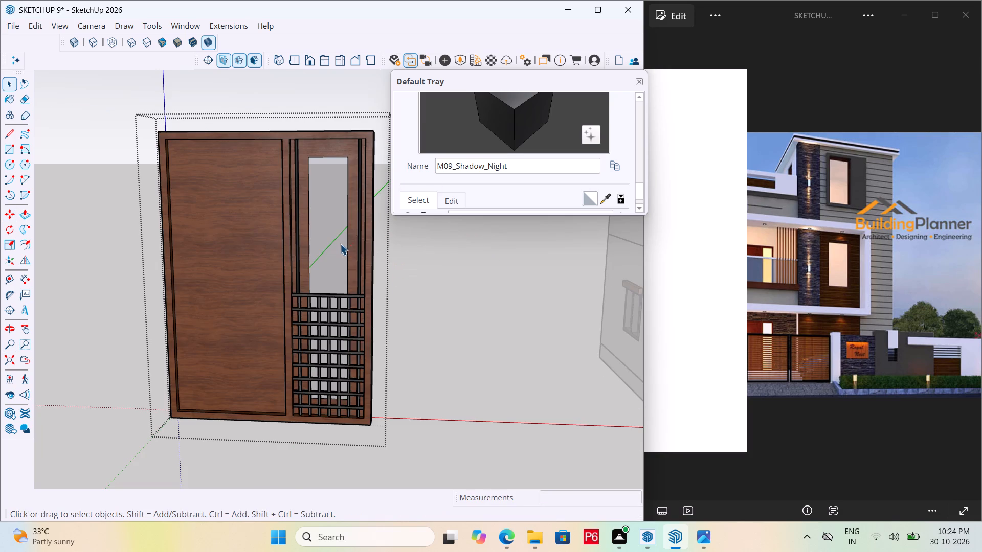
pyautogui.hotkey('ctrl', 'z')
pyautogui.hotkey('ctrl', 'z')
pyautogui.hotkey('ctrl', 'z')
pyautogui.hotkey('ctrl', 'z')
pyautogui.hotkey('ctrl', 'z')
pyautogui.hotkey('ctrl', 'z')
pyautogui.hotkey('ctrl', 'z')
pyautogui.hotkey('ctrl', 'z')
pyautogui.moveTo(298, 238); pyautogui.dragTo(240, 244, button='middle')
pyautogui.press('Escape')
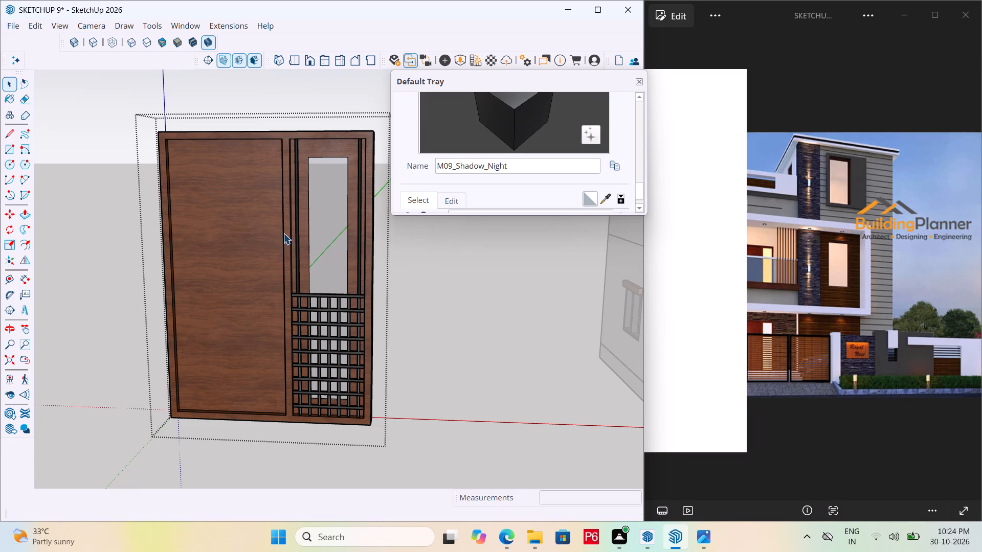
# Examine the door alongside the house reference image in the photo viewer.
pyautogui.scroll(-4, 278, 219)
pyautogui.press('space')
pyautogui.moveTo(278, 219); pyautogui.dragTo(215, 216, button='middle')
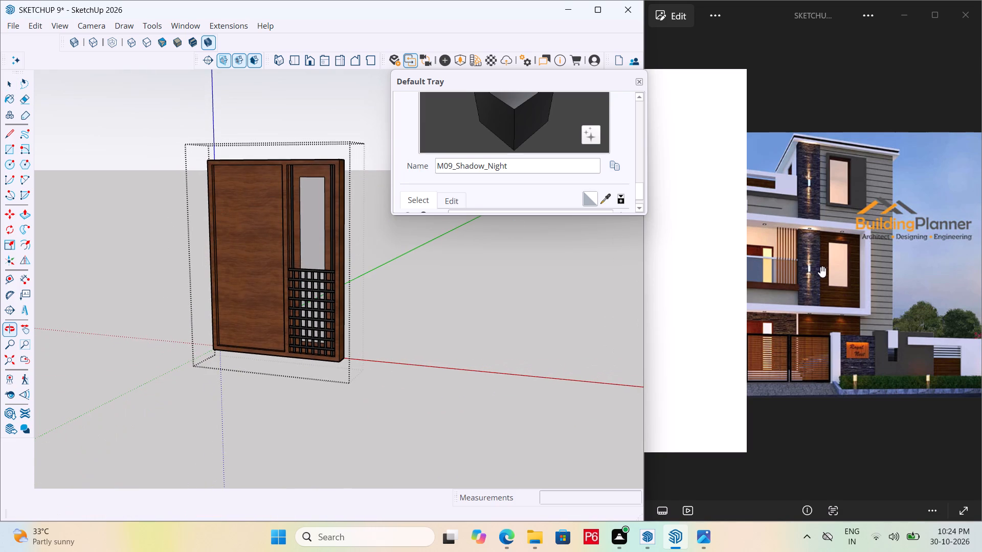
pyautogui.click(820, 266)
pyautogui.scroll(5, 423, 167)
pyautogui.scroll(7, 307, 179)
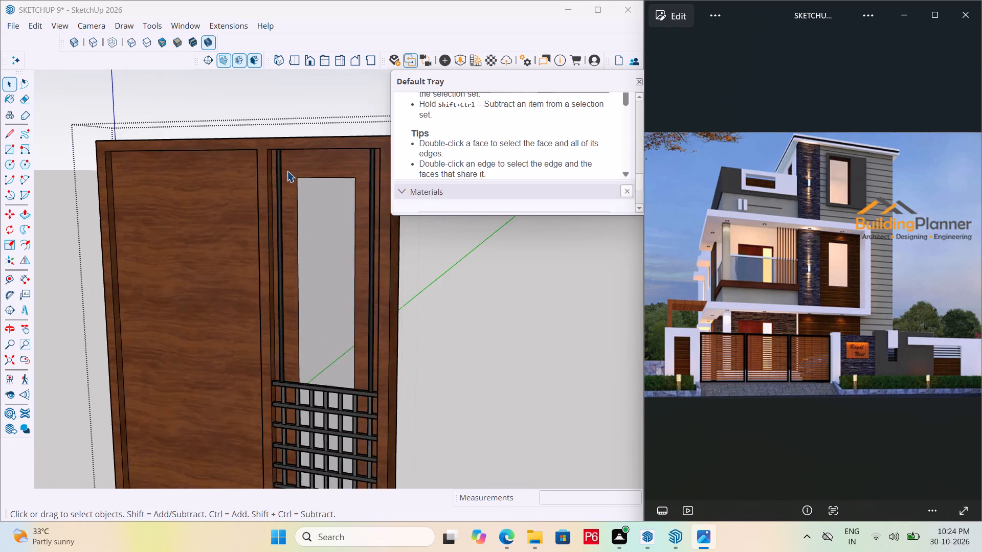
# Delete the two vertical side rods above the grille.
pyautogui.scroll(9, 287, 171)
pyautogui.click(271, 167)
pyautogui.press('Delete')
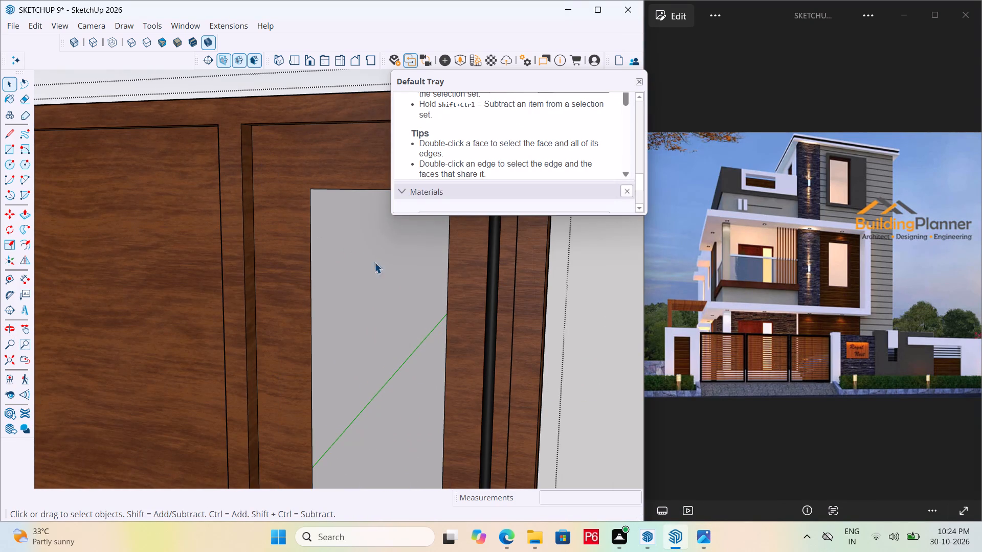
pyautogui.click(486, 315)
pyautogui.press('Delete')
pyautogui.scroll(-8, 239, 211)
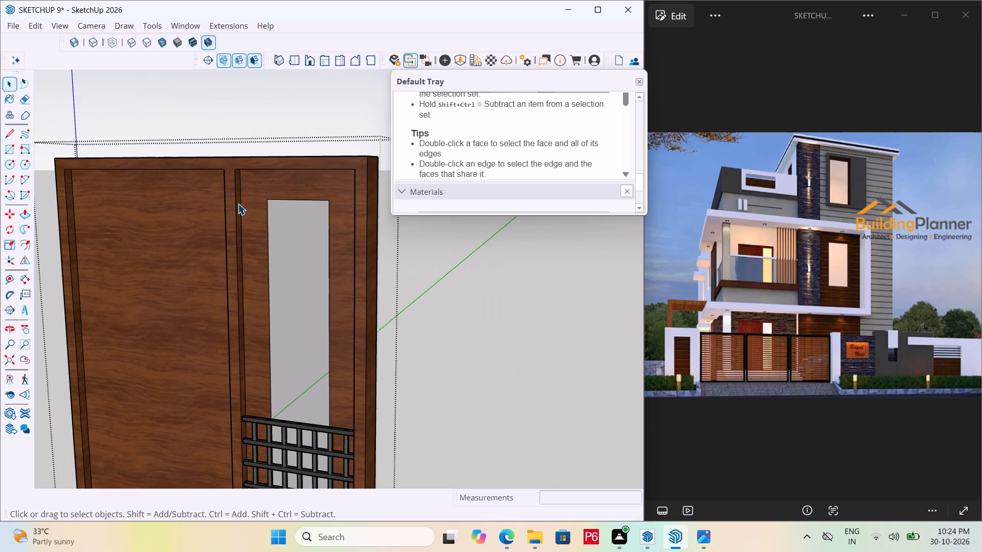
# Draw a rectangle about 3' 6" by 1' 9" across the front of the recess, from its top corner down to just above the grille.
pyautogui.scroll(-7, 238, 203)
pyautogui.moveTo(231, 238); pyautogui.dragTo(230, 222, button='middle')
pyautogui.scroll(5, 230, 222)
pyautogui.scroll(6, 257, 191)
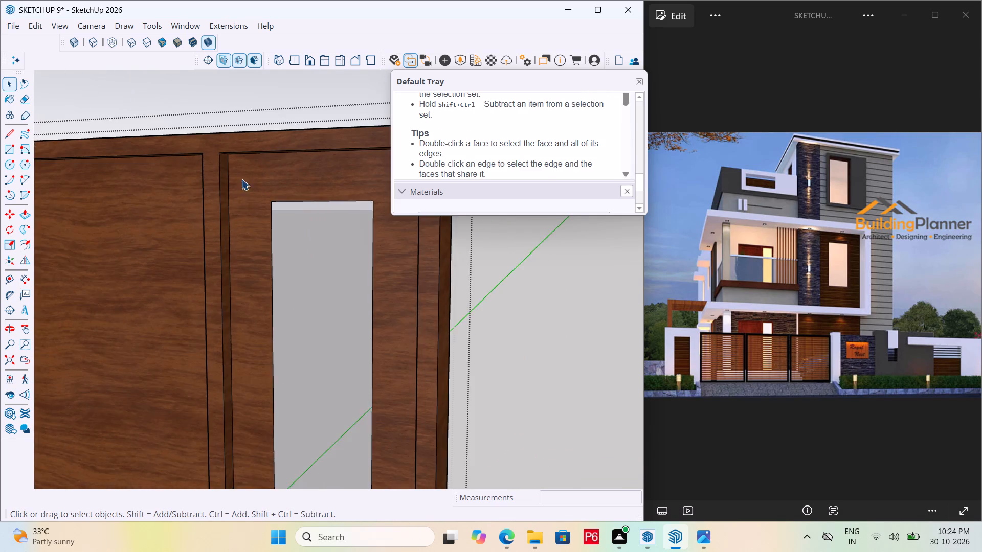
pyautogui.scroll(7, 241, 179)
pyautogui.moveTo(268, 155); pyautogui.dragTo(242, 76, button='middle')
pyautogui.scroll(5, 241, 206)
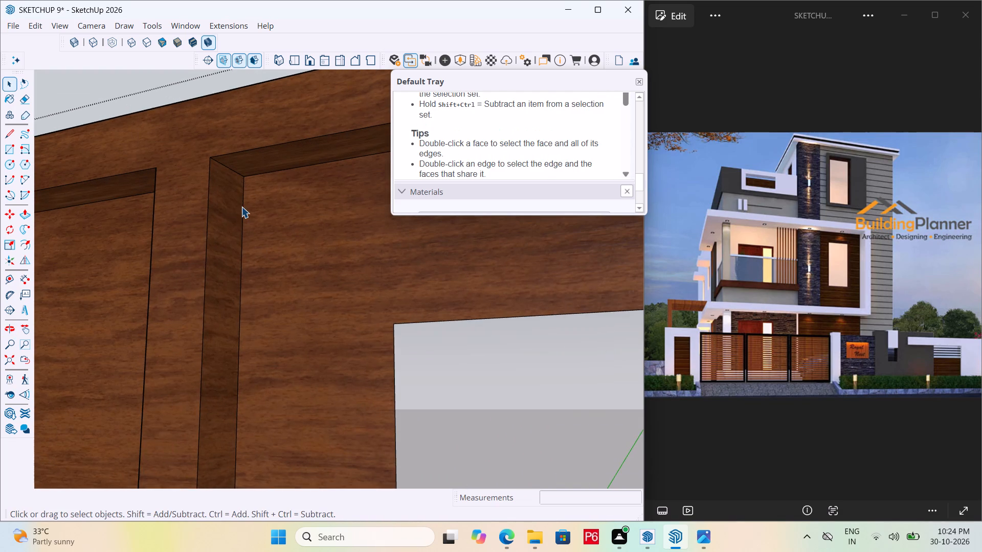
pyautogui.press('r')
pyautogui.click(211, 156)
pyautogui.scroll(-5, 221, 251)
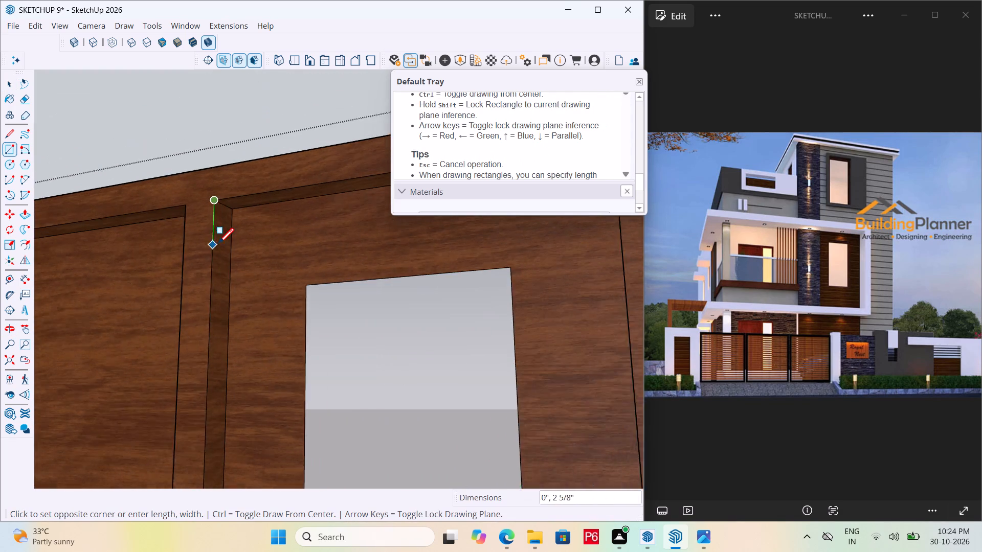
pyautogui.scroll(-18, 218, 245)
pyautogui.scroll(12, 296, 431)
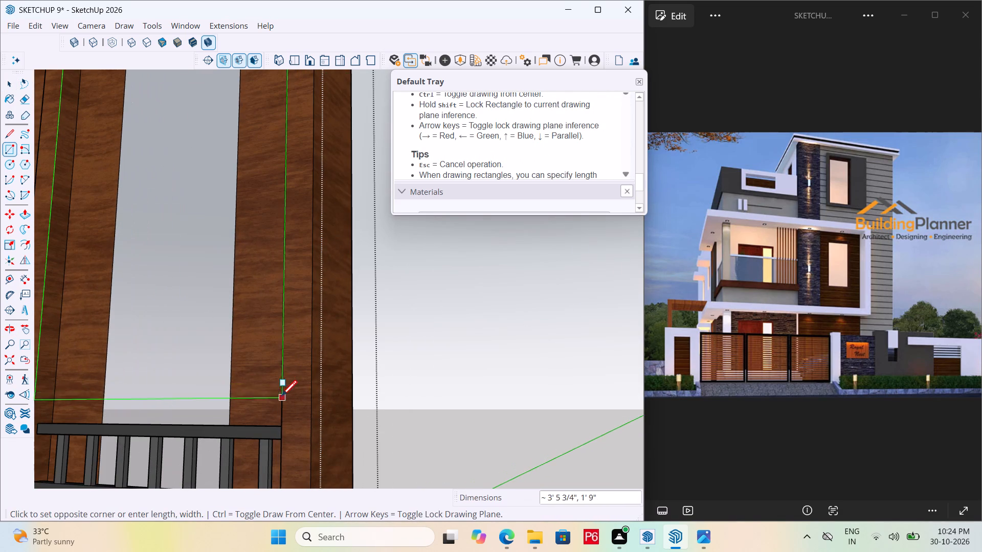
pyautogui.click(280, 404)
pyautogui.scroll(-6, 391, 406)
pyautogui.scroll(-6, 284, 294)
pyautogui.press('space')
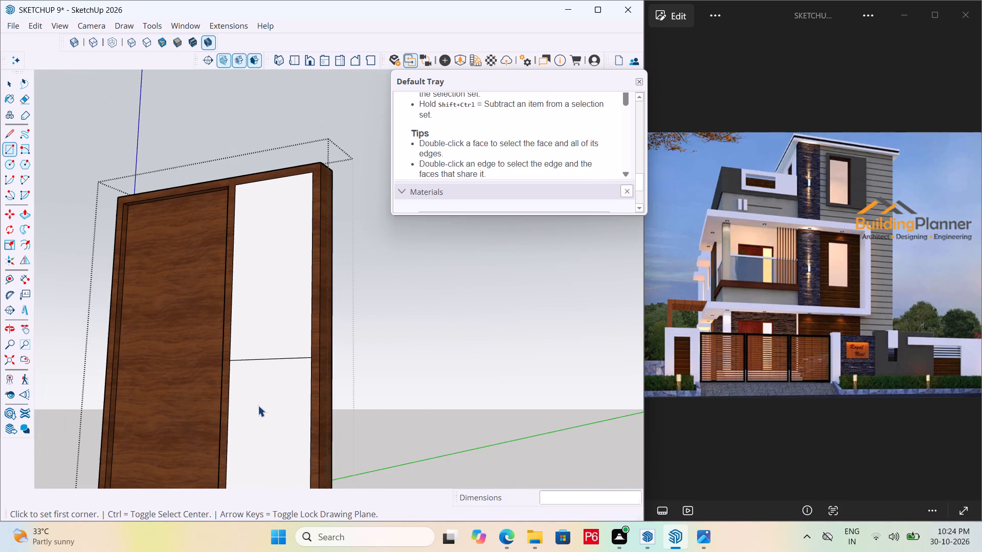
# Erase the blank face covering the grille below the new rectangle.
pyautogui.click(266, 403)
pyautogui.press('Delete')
# Display the 1001bit - tools toolbar above the door and close the Default Tray.
pyautogui.moveTo(296, 327); pyautogui.dragTo(343, 397, button='middle')
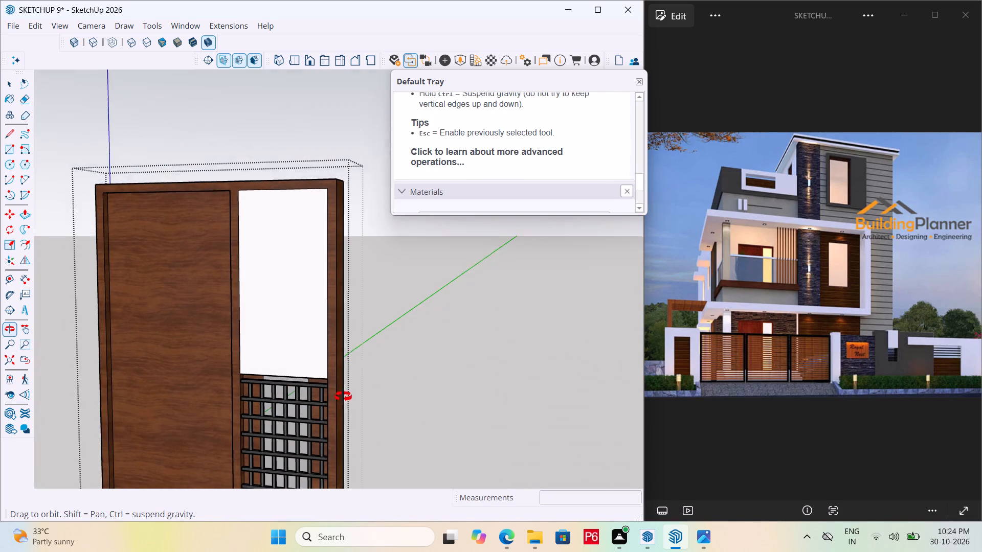
pyautogui.moveTo(343, 397); pyautogui.dragTo(343, 403, button='middle')
pyautogui.click(292, 337)
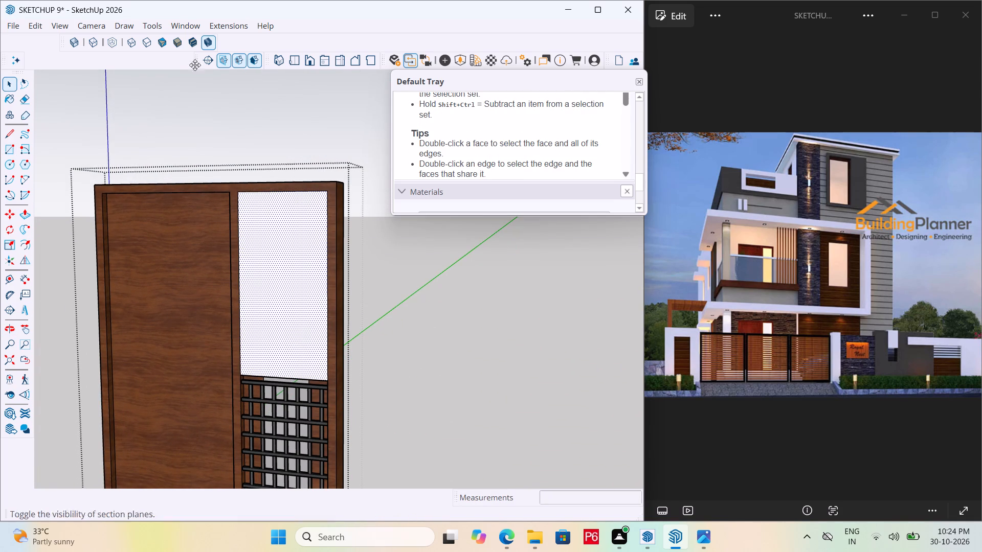
pyautogui.click(43, 26)
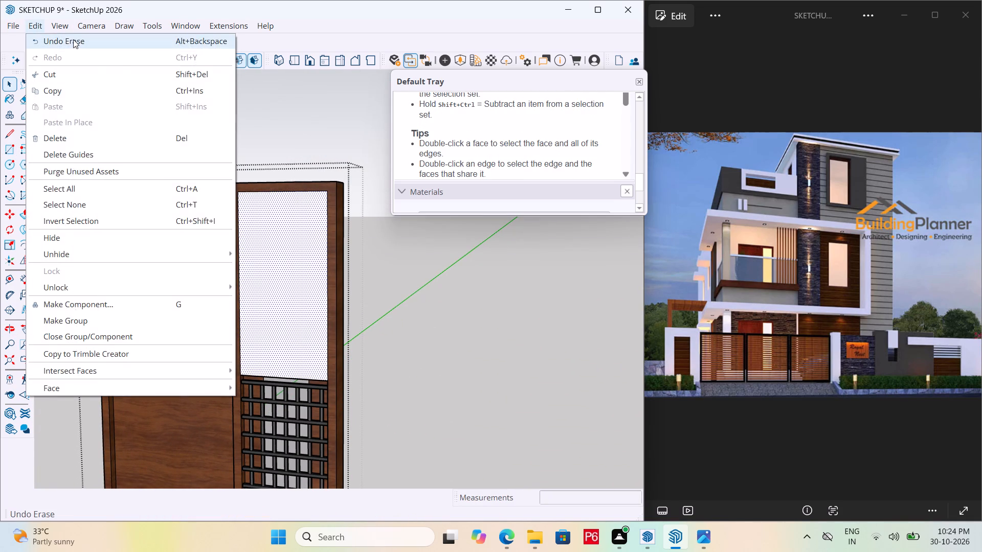
pyautogui.click(62, 27)
pyautogui.click(61, 27)
pyautogui.click(88, 38)
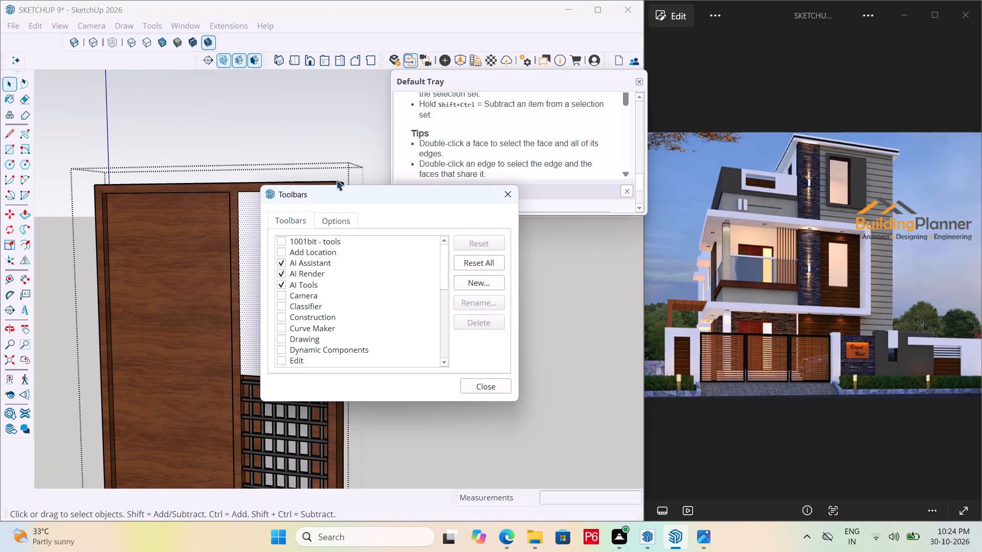
pyautogui.click(283, 241)
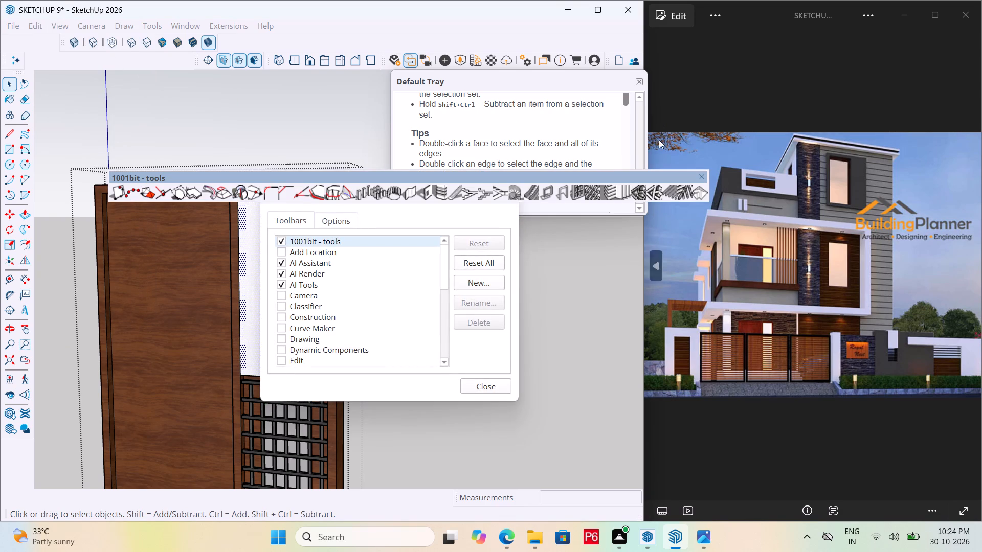
pyautogui.click(640, 83)
pyautogui.moveTo(516, 174); pyautogui.dragTo(515, 170)
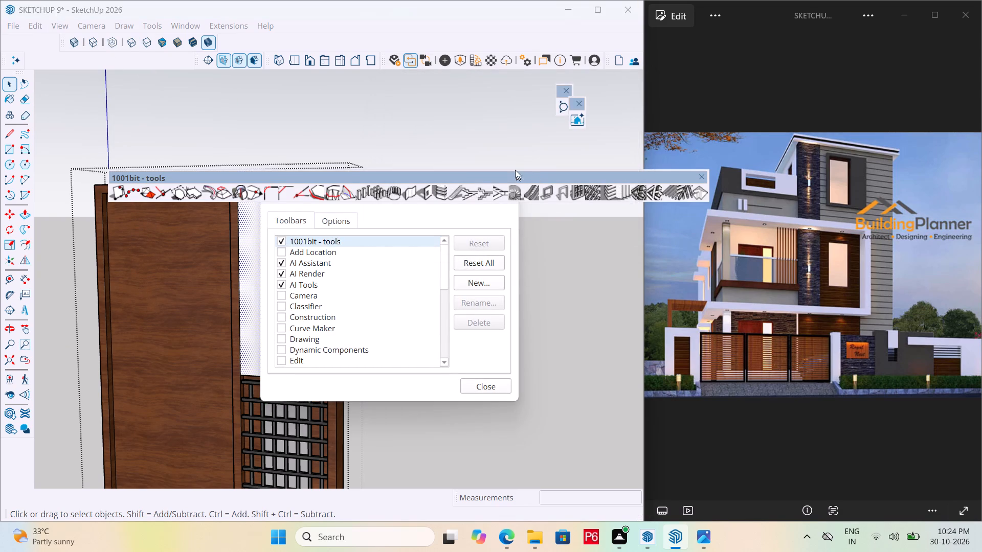
pyautogui.moveTo(515, 170); pyautogui.dragTo(458, 107)
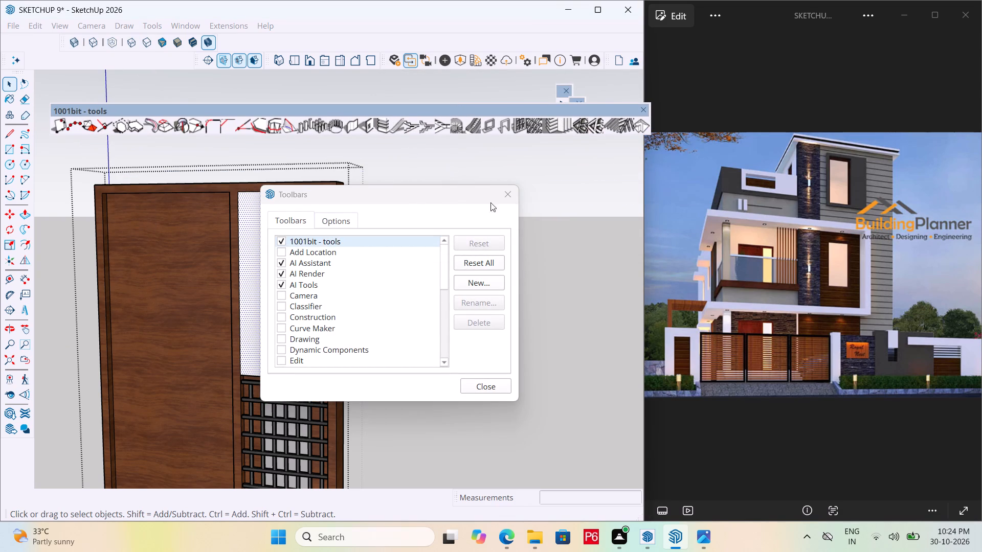
pyautogui.click(507, 198)
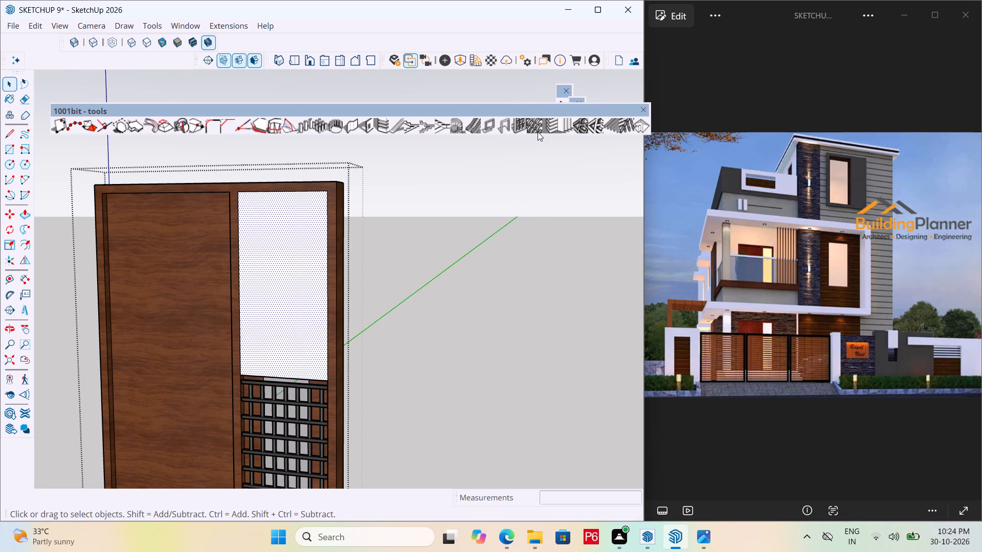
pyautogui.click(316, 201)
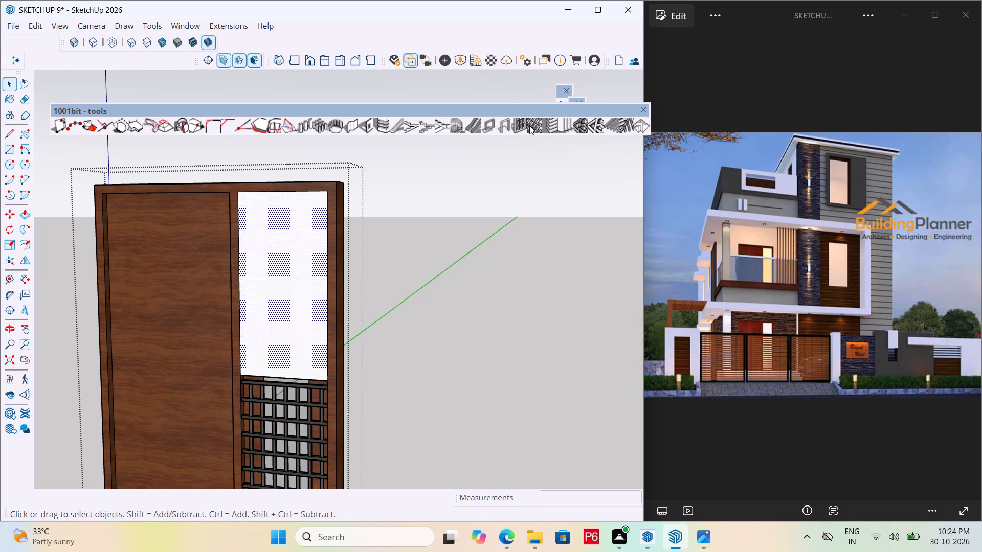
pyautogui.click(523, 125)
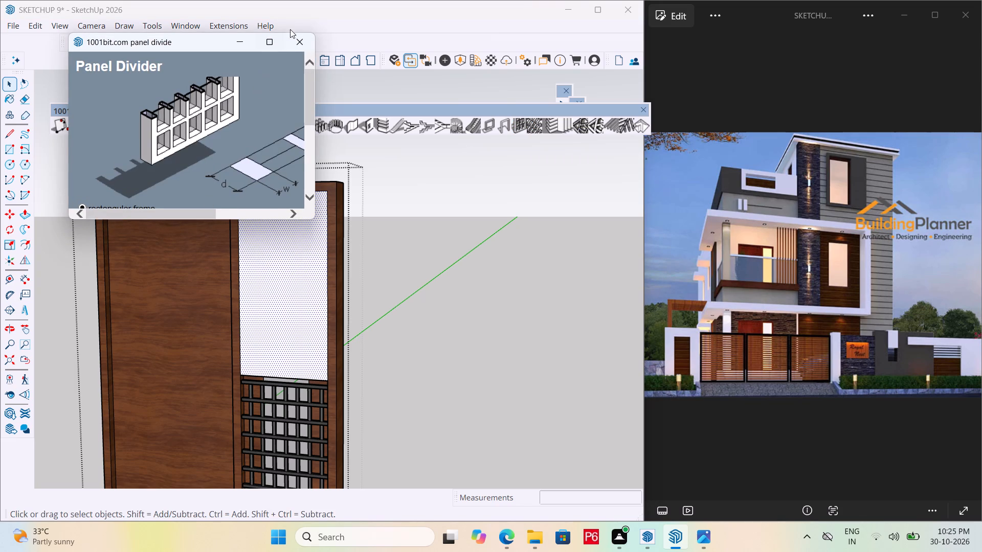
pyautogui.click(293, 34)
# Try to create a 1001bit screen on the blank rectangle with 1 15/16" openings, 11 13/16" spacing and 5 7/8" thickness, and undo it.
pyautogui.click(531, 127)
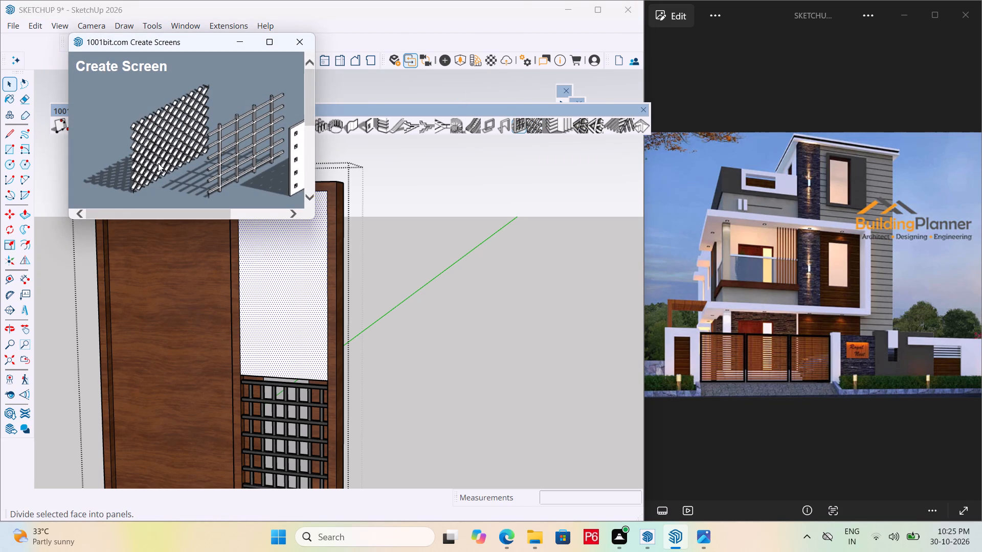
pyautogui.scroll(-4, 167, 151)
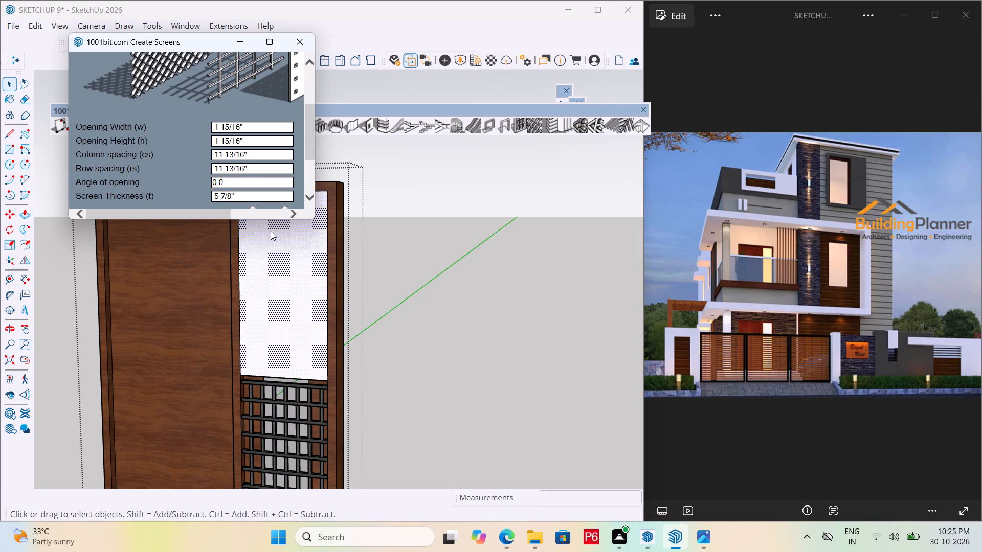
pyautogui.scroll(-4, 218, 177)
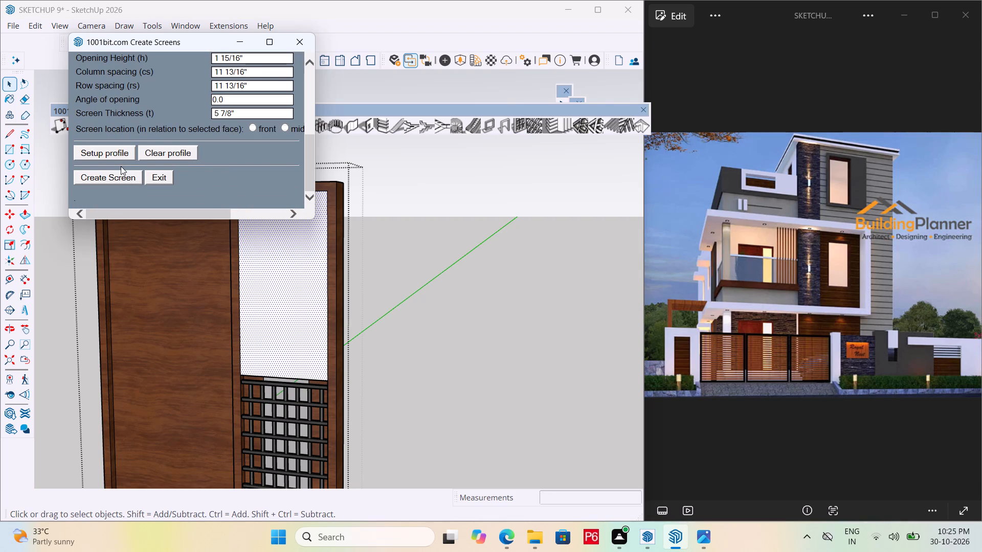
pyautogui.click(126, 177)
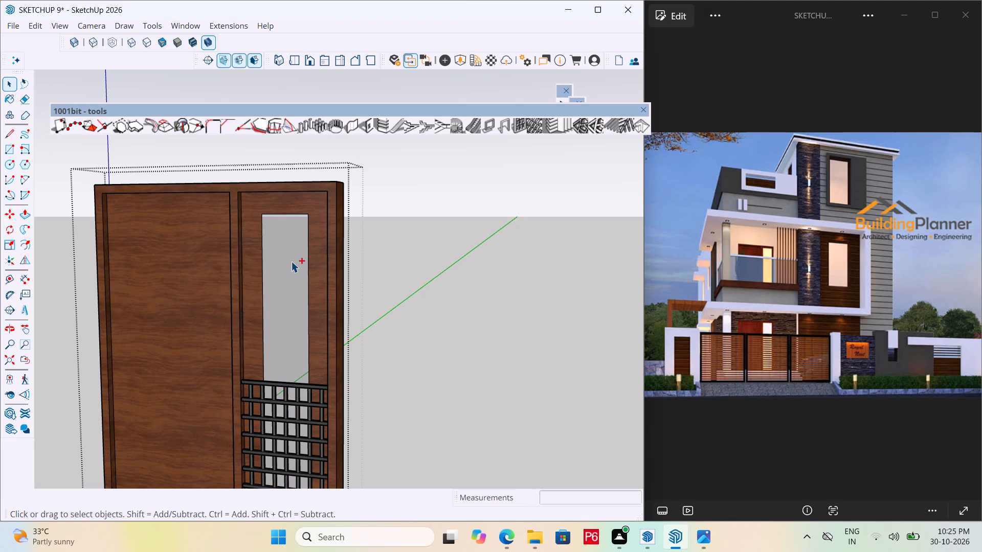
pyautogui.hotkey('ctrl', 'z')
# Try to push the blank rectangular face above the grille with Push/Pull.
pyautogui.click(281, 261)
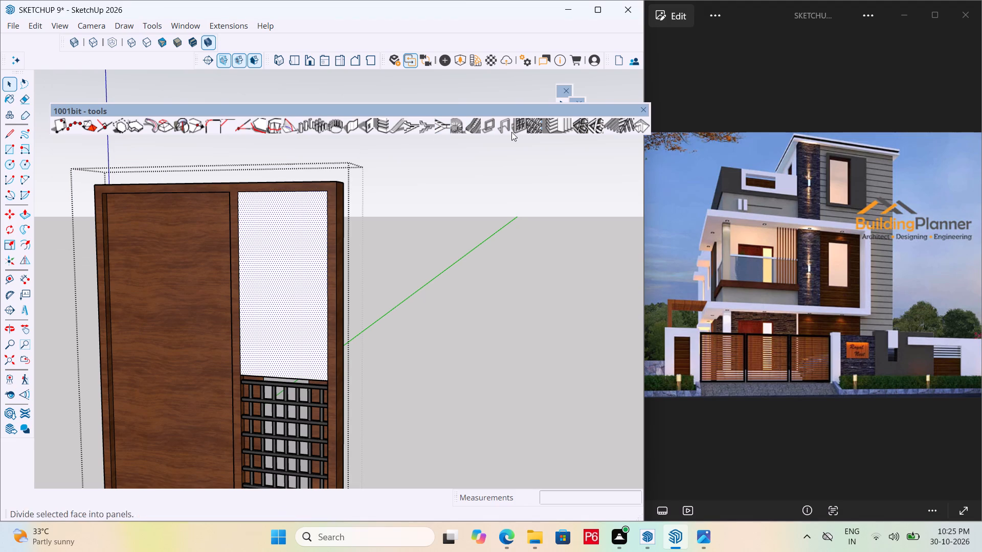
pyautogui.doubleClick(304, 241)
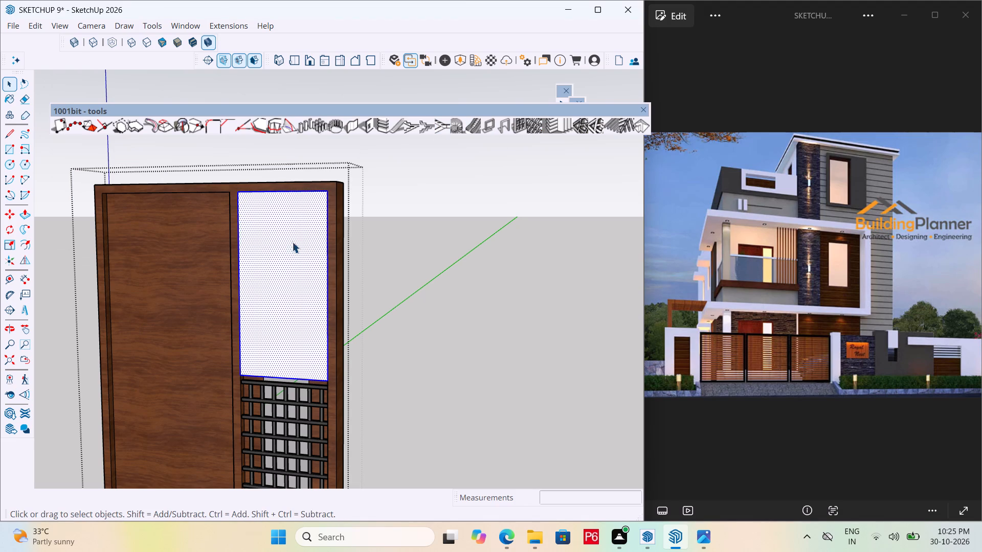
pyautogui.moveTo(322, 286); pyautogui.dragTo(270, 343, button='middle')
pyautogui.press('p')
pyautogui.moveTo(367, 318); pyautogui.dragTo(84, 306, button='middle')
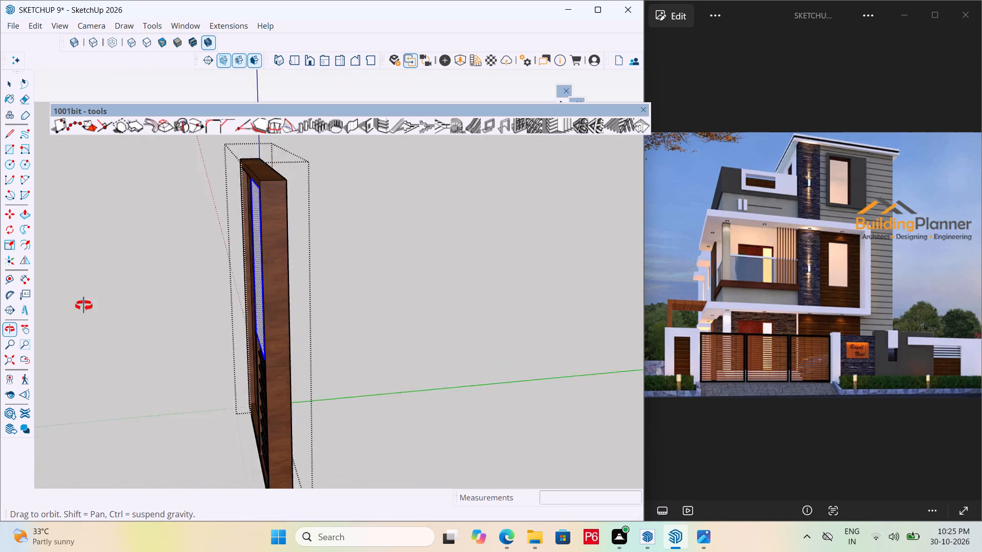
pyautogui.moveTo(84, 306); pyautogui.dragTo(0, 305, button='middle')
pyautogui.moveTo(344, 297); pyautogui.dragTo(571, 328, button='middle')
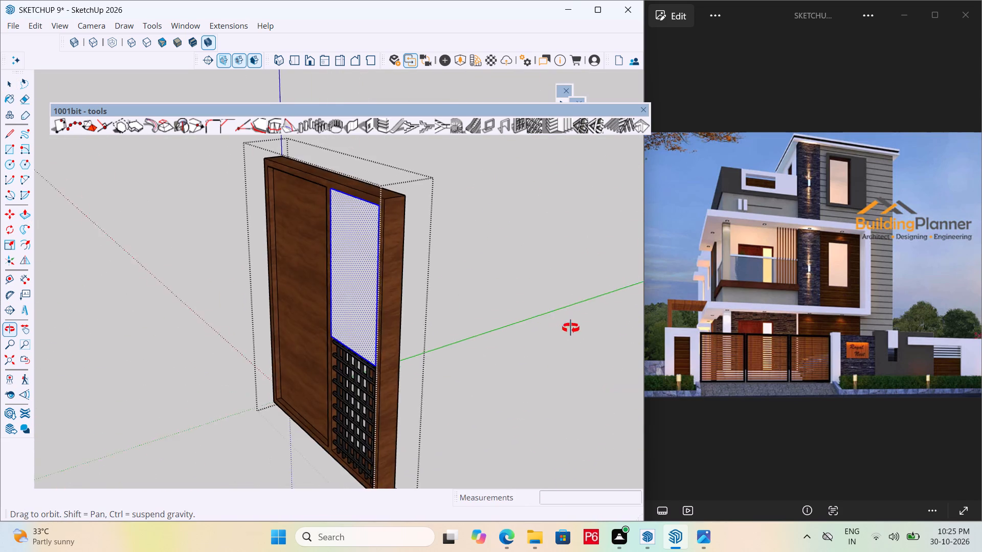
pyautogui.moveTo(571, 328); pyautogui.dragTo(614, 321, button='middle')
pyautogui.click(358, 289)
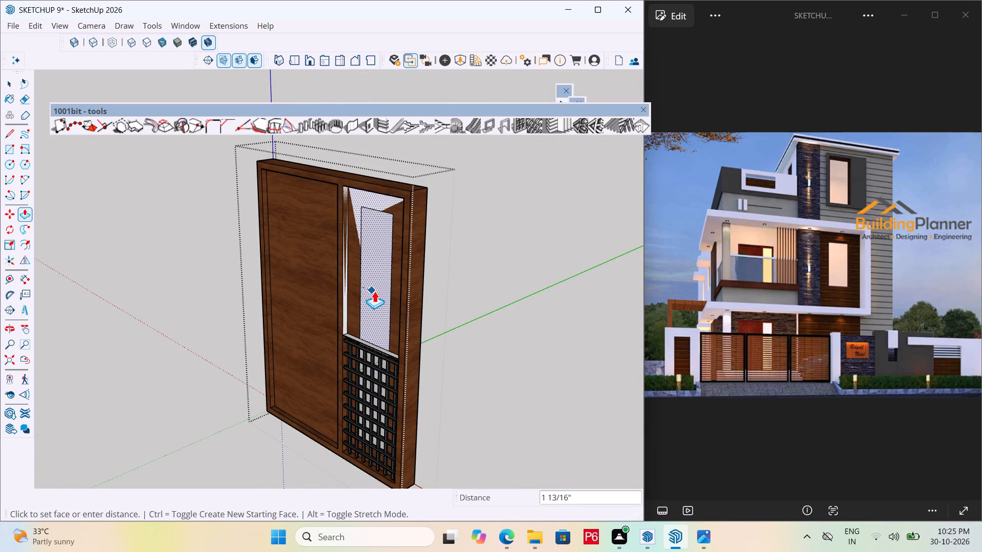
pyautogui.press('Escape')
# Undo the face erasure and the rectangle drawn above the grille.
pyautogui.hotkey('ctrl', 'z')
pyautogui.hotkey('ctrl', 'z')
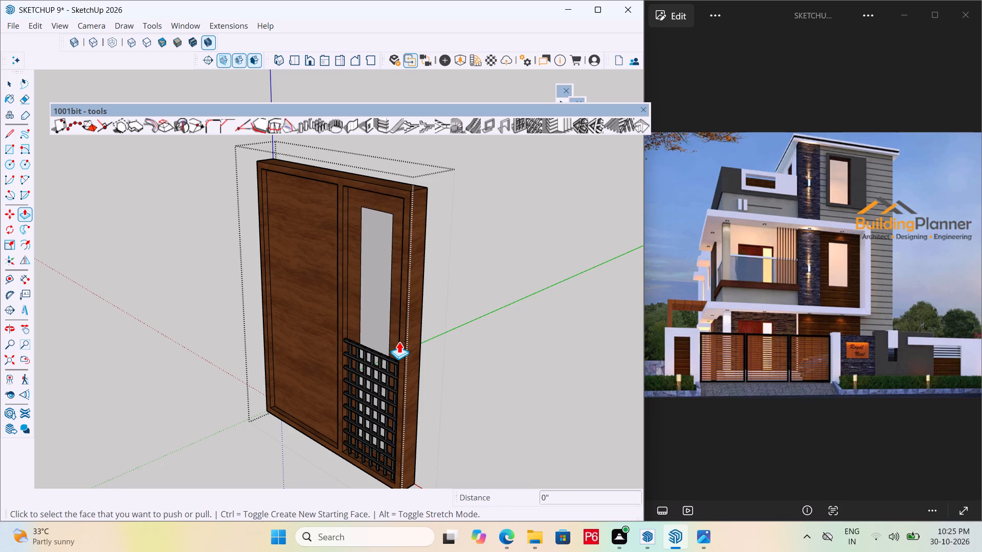
# Draw a rectangle on the recessed wood panel around the glass opening, from its top inner corner down to just above the grille.
pyautogui.moveTo(401, 343); pyautogui.dragTo(524, 280, button='middle')
pyautogui.scroll(8, 429, 179)
pyautogui.moveTo(382, 202); pyautogui.dragTo(324, 169, button='middle')
pyautogui.scroll(1, 370, 194)
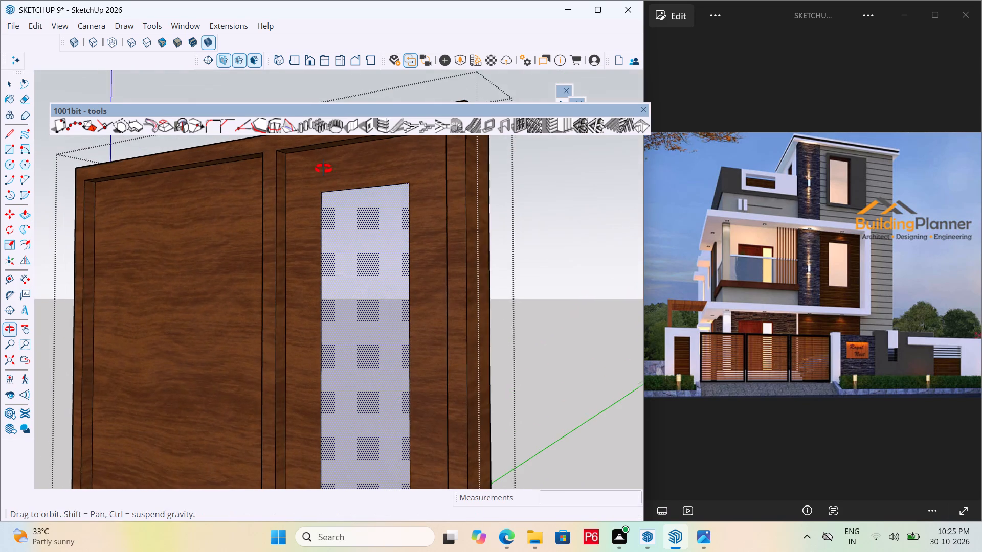
pyautogui.moveTo(324, 169); pyautogui.dragTo(323, 169, button='middle')
pyautogui.press('r')
pyautogui.click(285, 157)
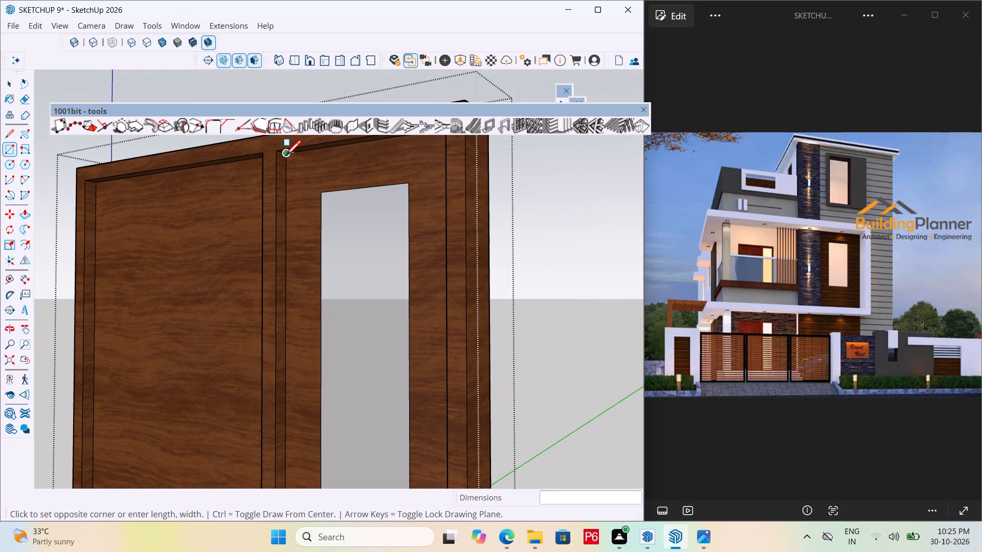
pyautogui.scroll(-7, 341, 255)
pyautogui.moveTo(366, 346); pyautogui.dragTo(590, 441, button='middle')
pyautogui.scroll(2, 391, 384)
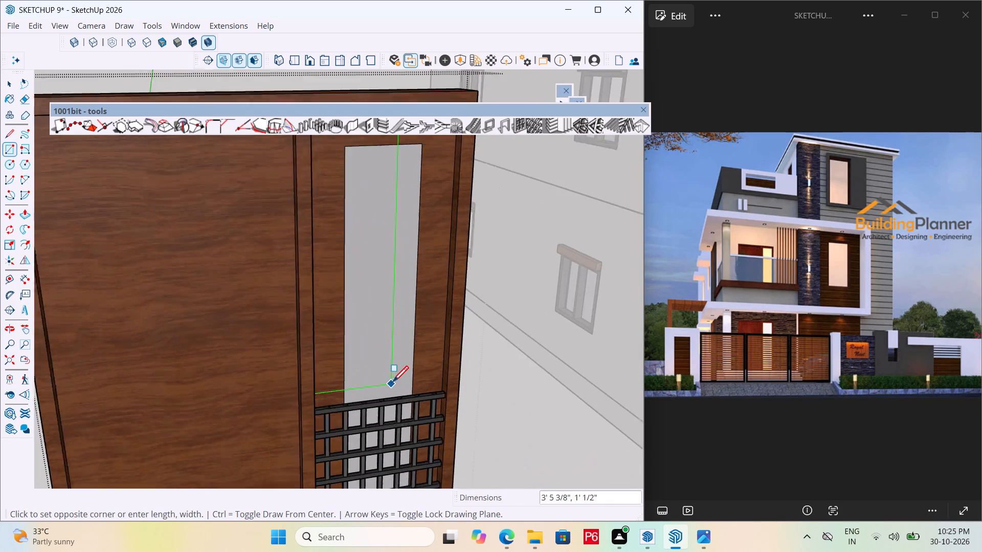
pyautogui.scroll(9, 393, 383)
pyautogui.click(456, 376)
pyautogui.press('space')
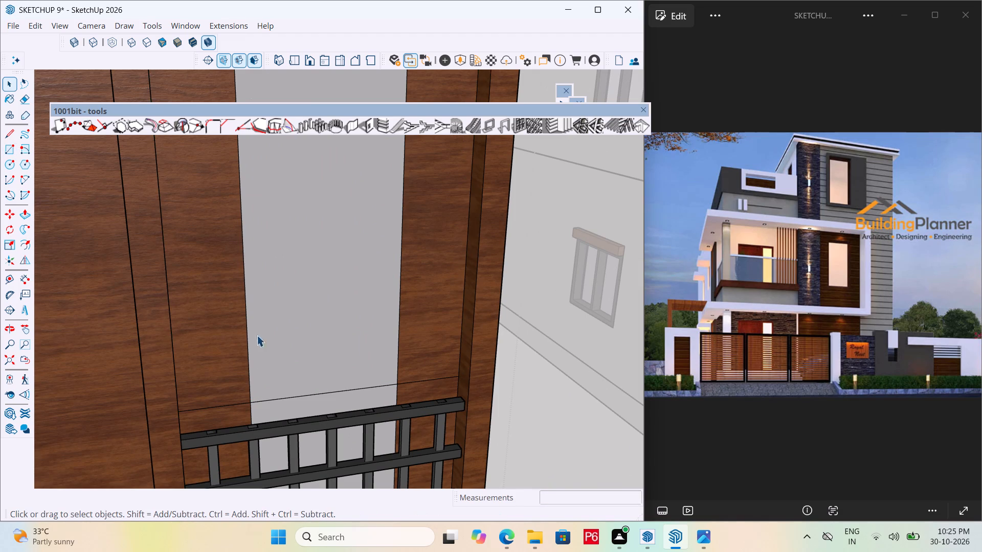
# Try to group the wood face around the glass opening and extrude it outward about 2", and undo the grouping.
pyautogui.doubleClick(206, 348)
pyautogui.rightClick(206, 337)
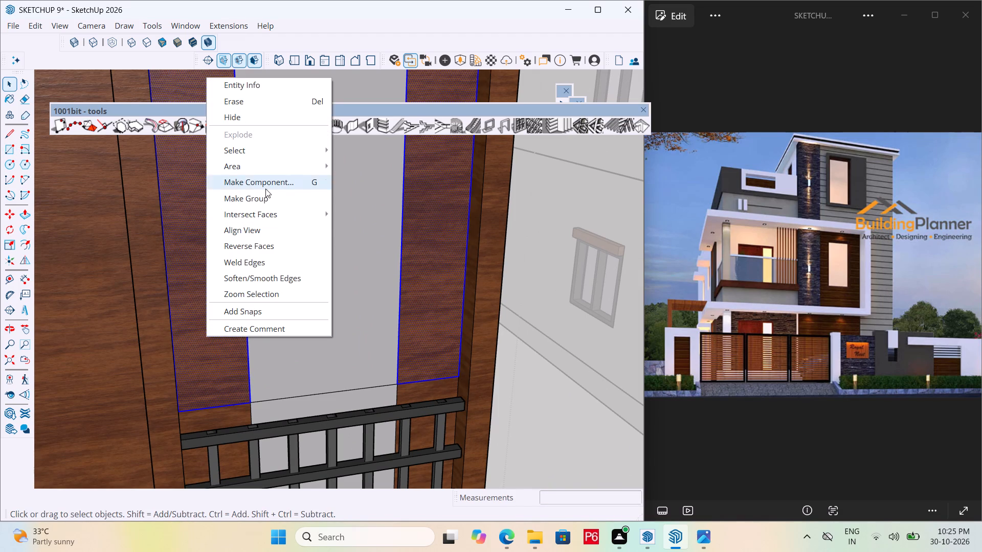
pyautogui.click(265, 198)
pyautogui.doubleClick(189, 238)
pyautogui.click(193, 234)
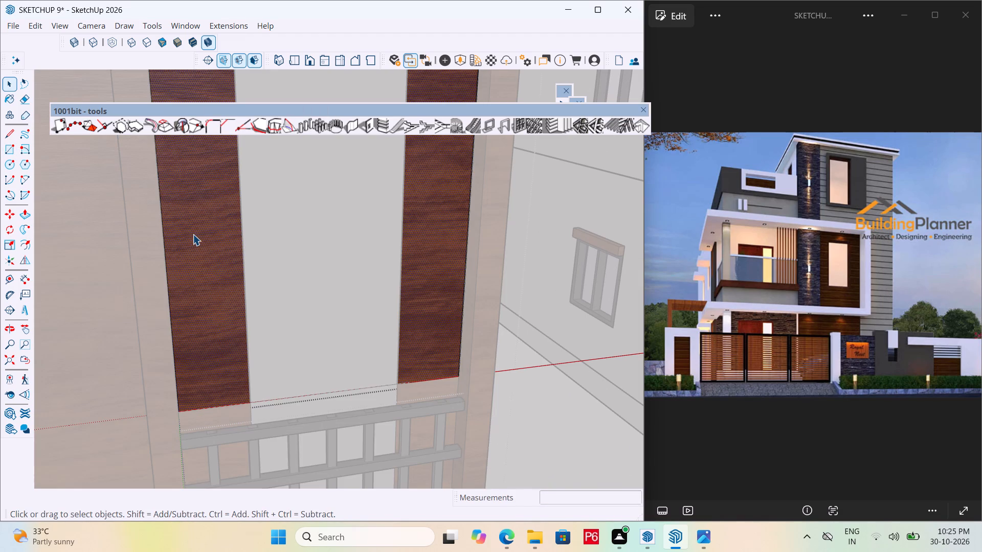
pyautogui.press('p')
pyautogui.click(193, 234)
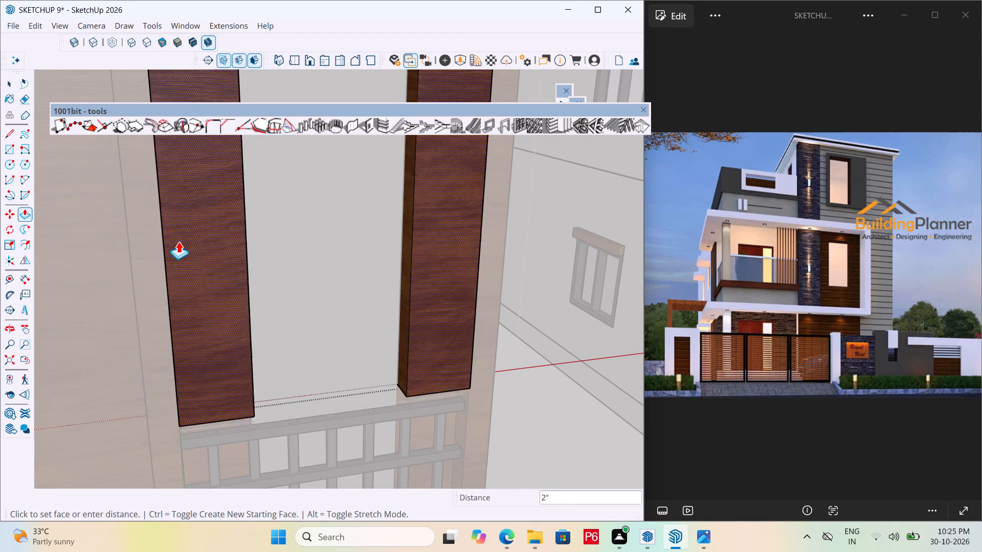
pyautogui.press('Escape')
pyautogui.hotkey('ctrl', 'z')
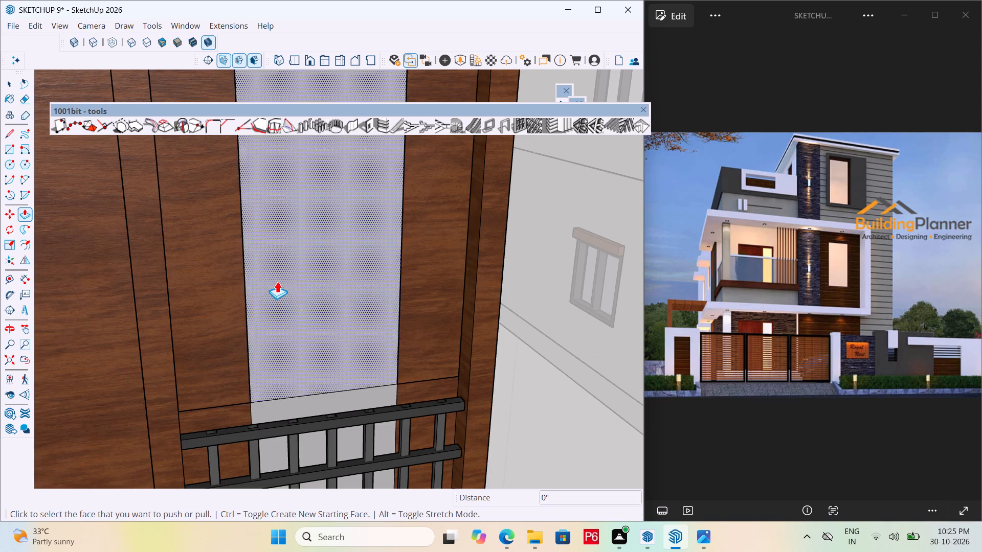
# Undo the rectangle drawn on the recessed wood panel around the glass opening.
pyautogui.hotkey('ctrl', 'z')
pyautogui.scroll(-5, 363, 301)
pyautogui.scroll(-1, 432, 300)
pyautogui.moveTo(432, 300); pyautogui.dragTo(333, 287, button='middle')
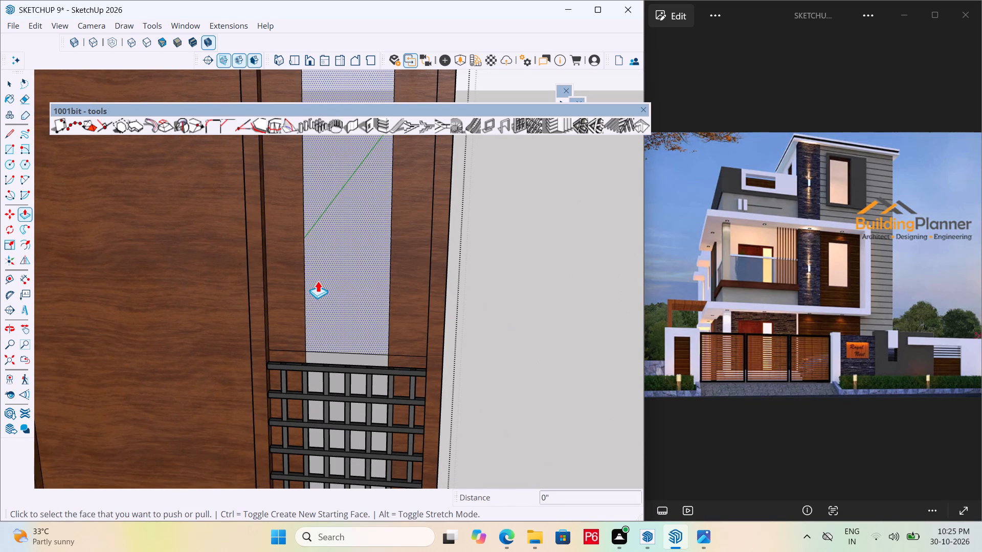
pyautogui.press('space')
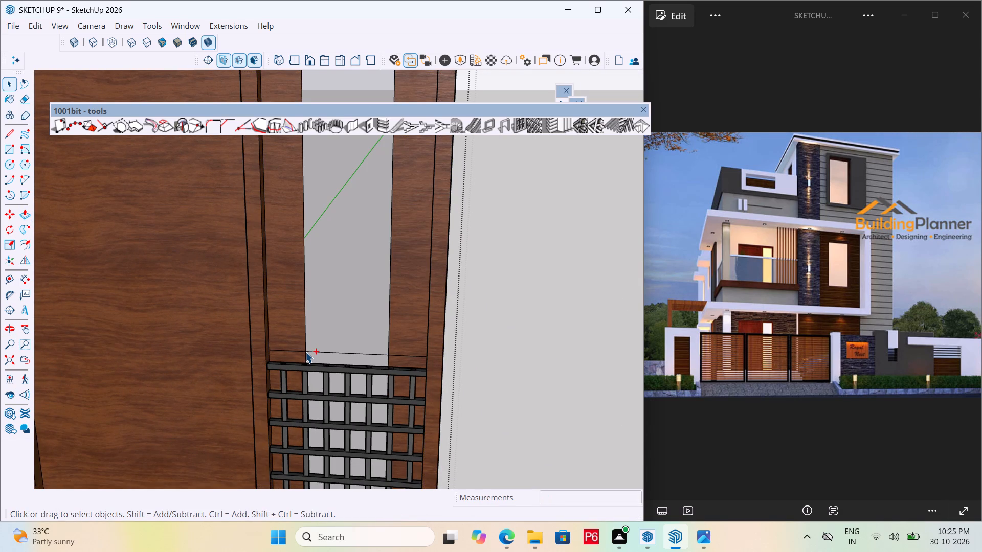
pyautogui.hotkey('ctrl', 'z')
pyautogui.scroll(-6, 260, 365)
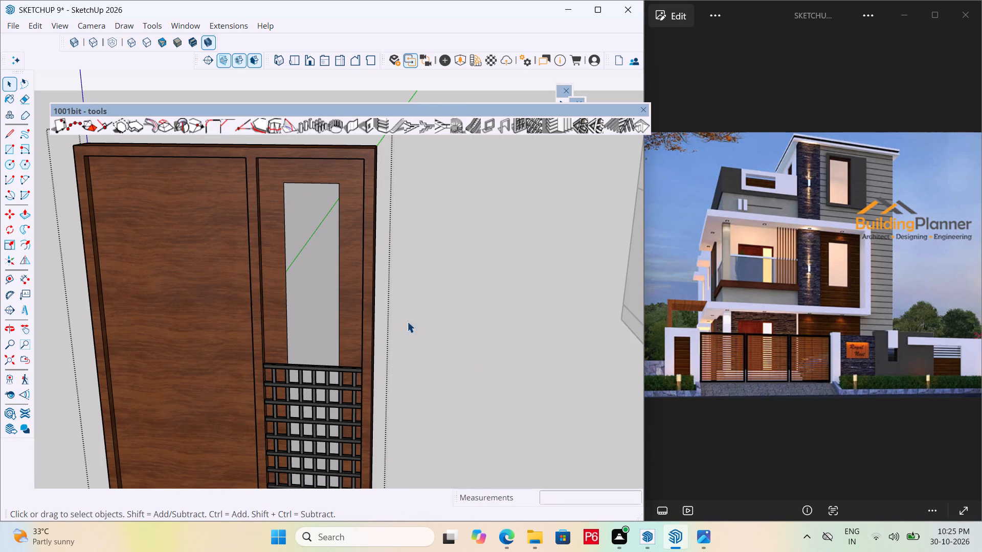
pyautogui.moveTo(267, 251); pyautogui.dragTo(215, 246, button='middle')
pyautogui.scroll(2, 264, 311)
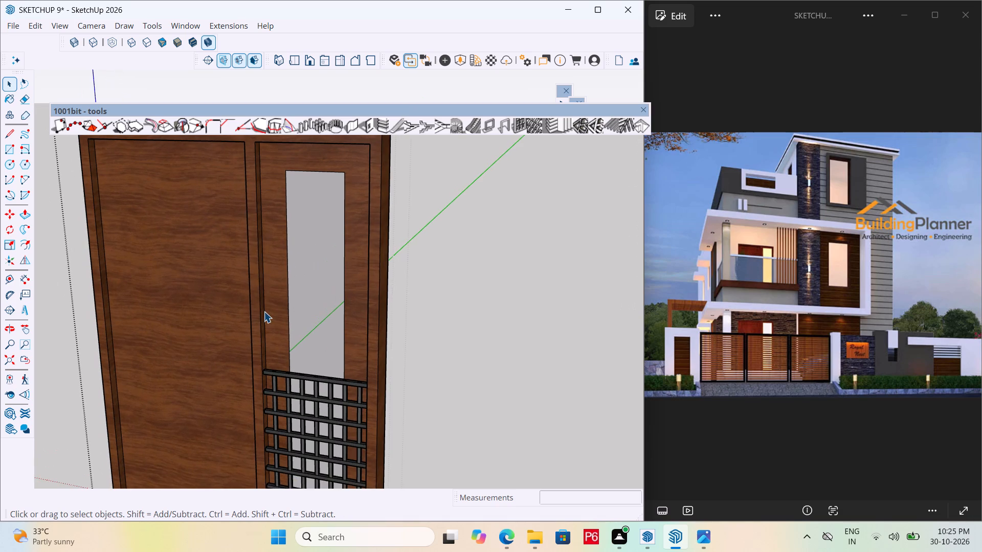
# Draw a rectangle about 3' 5 1/2" by 1' 9" across the front frame opening above the grille, and delete the blank face covering the grille.
pyautogui.press('r')
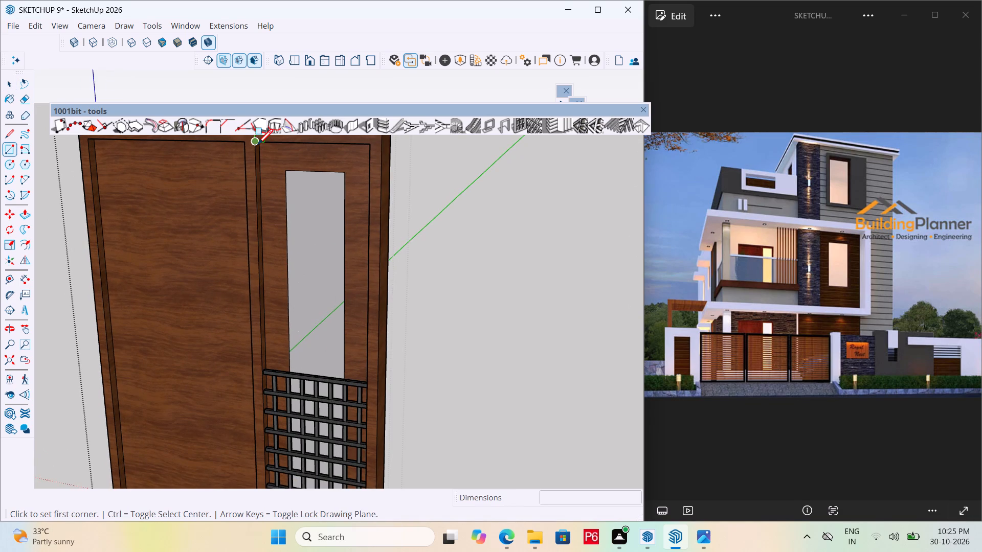
pyautogui.click(257, 145)
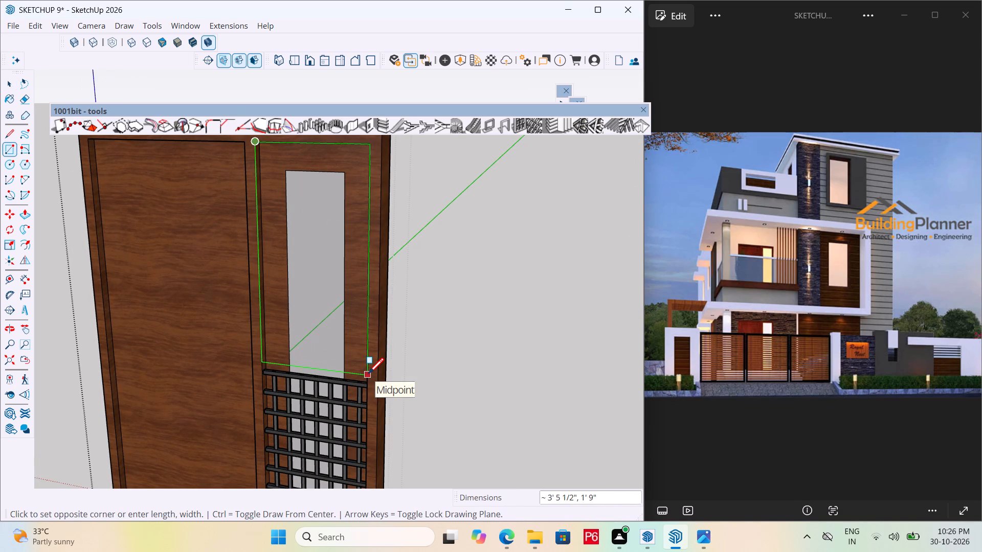
pyautogui.click(368, 375)
pyautogui.press('space')
pyautogui.click(296, 416)
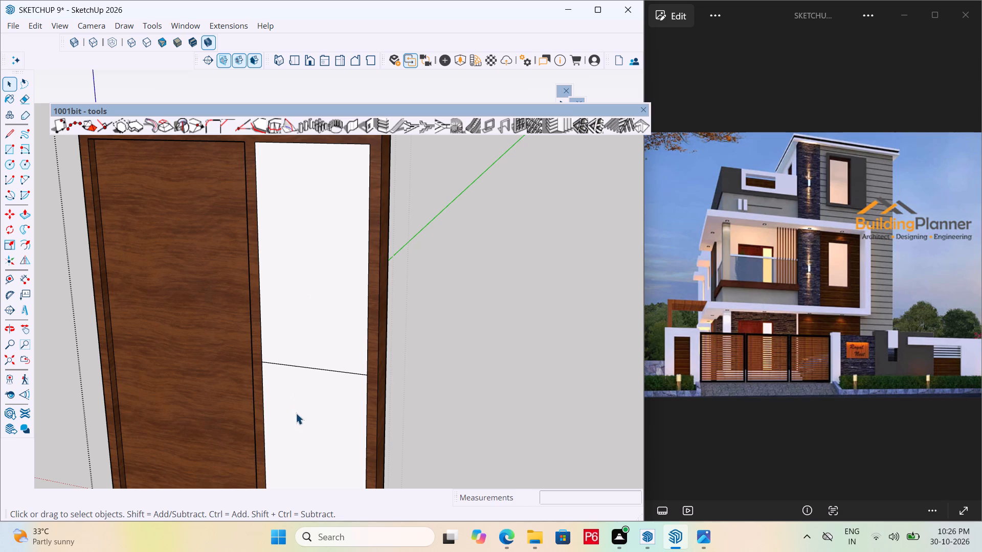
pyautogui.press('Delete')
# Group the blank rectangle above the grille with its edges and move it about 2' 1 5/8" sideways, clear of the door.
pyautogui.doubleClick(317, 307)
pyautogui.doubleClick(317, 307)
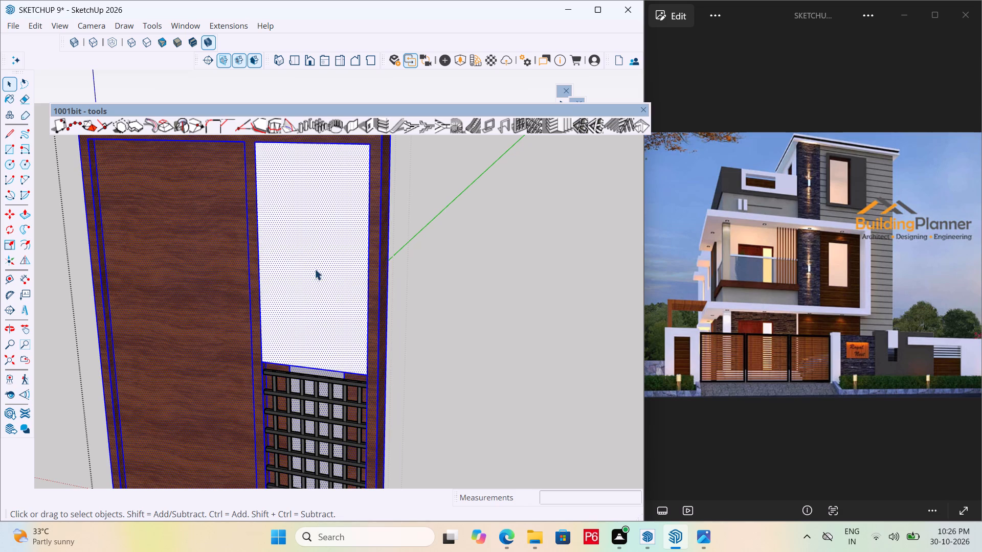
pyautogui.doubleClick(315, 268)
pyautogui.rightClick(309, 246)
pyautogui.click(369, 367)
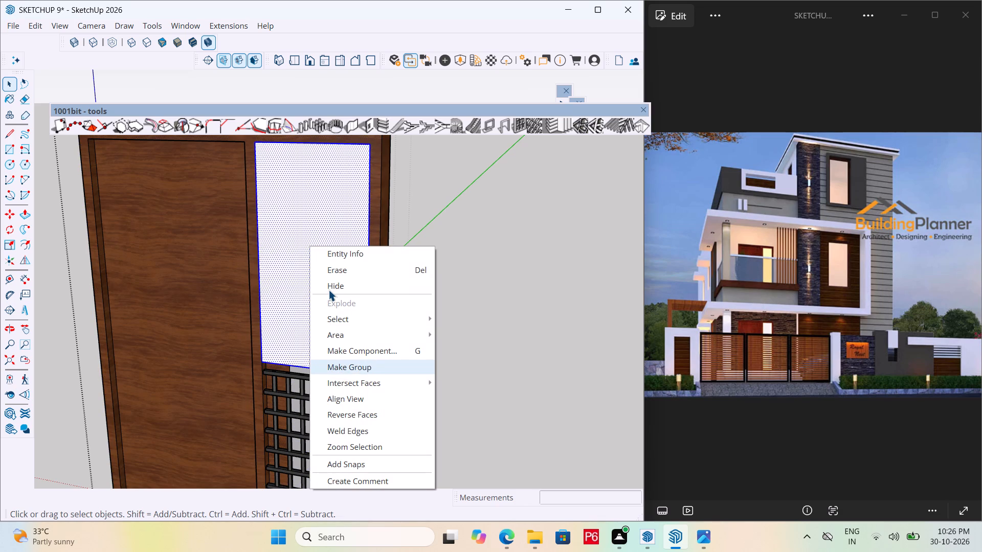
pyautogui.click(328, 290)
pyautogui.press('m')
pyautogui.click(328, 290)
pyautogui.click(473, 300)
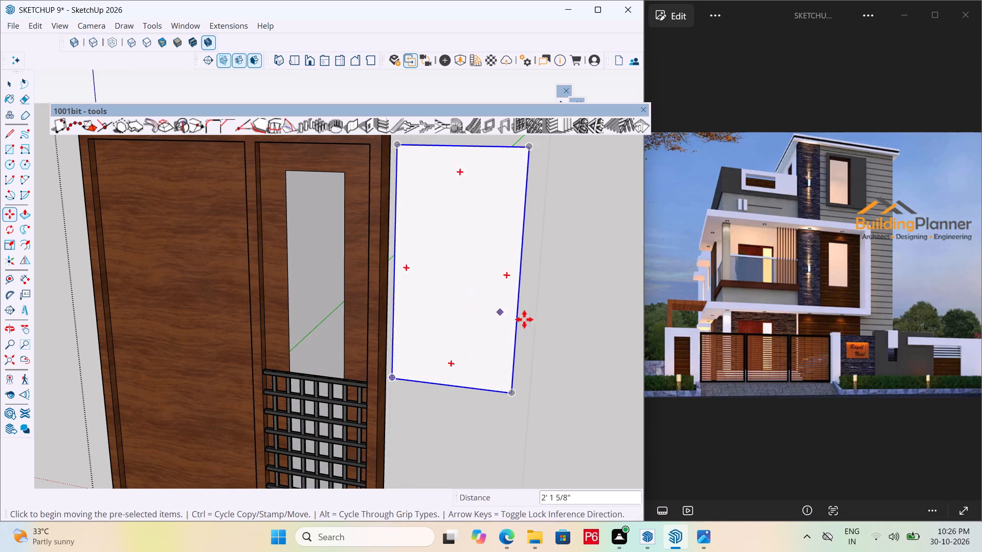
# Open the blank panel group, extrude its back face 6" with Push/Pull, and save the model.
pyautogui.scroll(-1, 529, 321)
pyautogui.moveTo(529, 321); pyautogui.dragTo(396, 317, button='middle')
pyautogui.doubleClick(411, 307)
pyautogui.press('space')
pyautogui.doubleClick(422, 310)
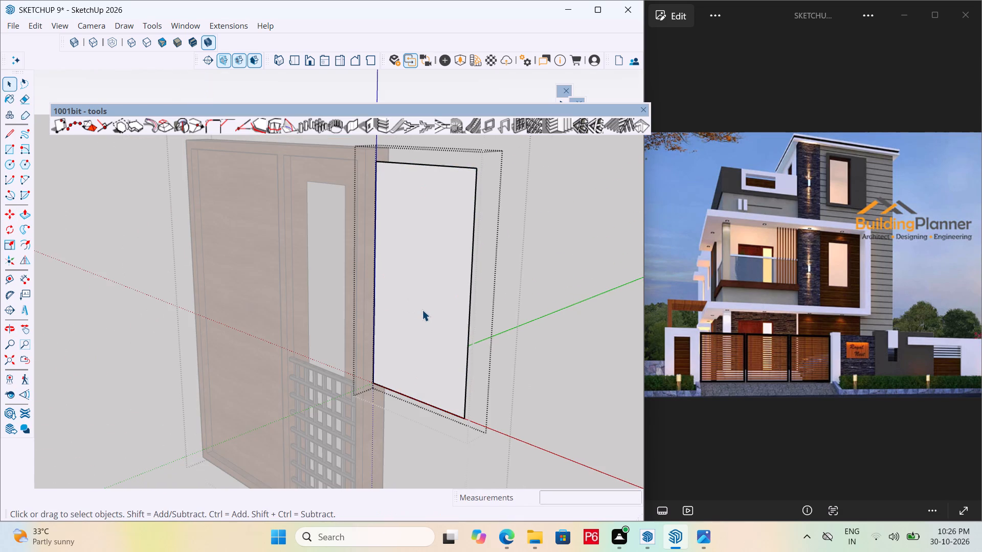
pyautogui.press('o')
pyautogui.press('p')
pyautogui.moveTo(479, 319); pyautogui.dragTo(100, 331, button='middle')
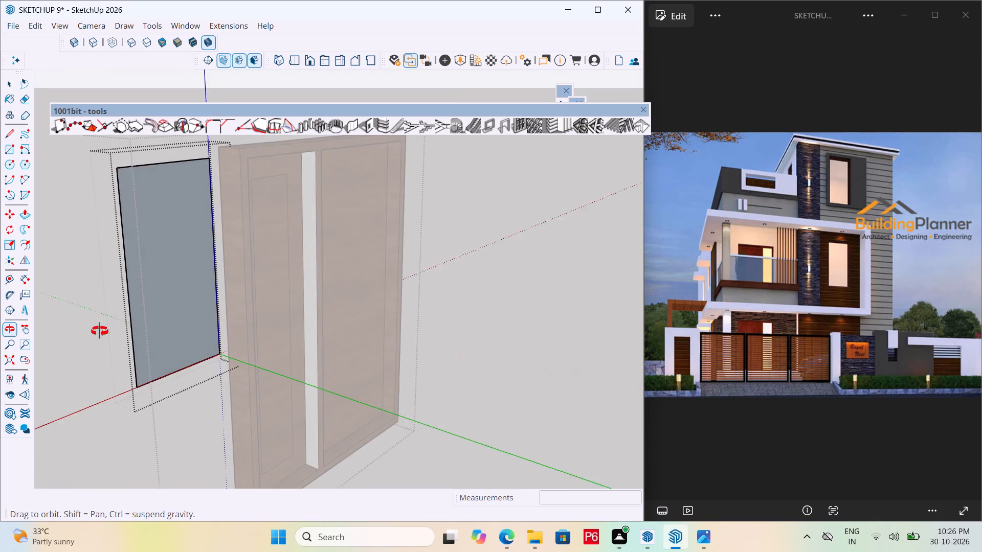
pyautogui.moveTo(100, 331); pyautogui.dragTo(99, 320, button='middle')
pyautogui.click(154, 282)
pyautogui.moveTo(172, 303); pyautogui.dragTo(321, 326, button='middle')
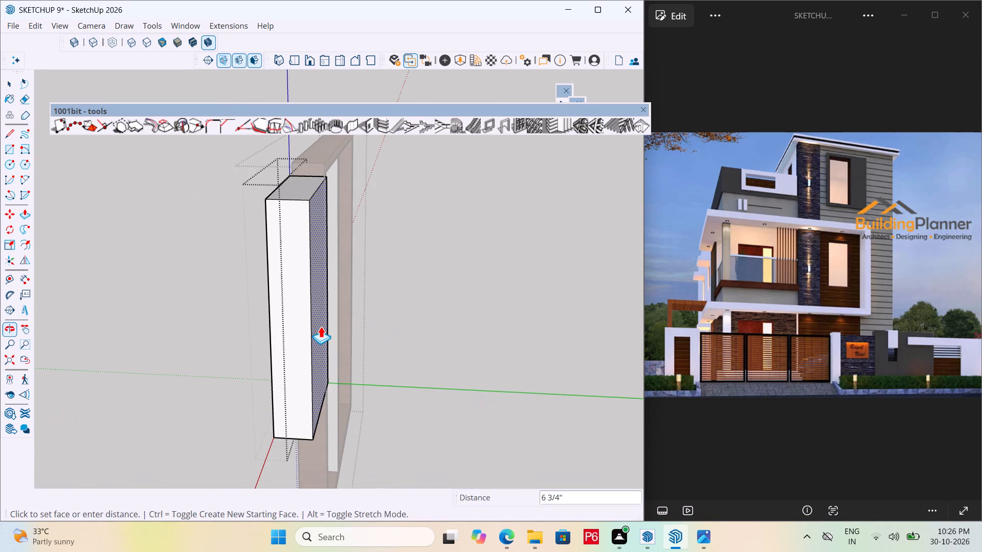
pyautogui.write('6"')
pyautogui.press('Return')
pyautogui.moveTo(253, 336); pyautogui.dragTo(277, 340, button='middle')
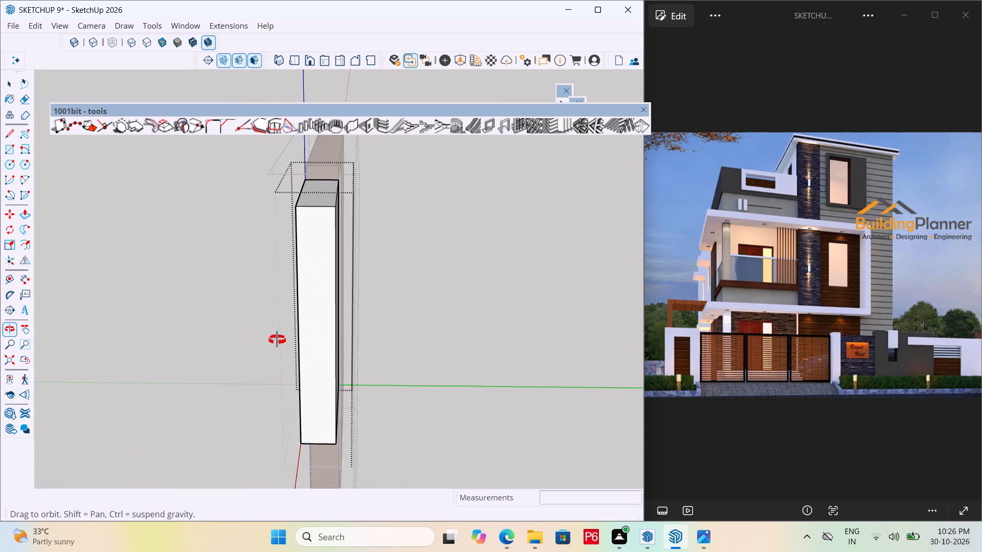
pyautogui.moveTo(277, 340); pyautogui.dragTo(282, 340, button='middle')
pyautogui.hotkey('ctrl', 's')
# Thin the blank panel by pushing its back face in 3" and a further 1", and save the model.
pyautogui.moveTo(373, 326); pyautogui.dragTo(271, 313, button='middle')
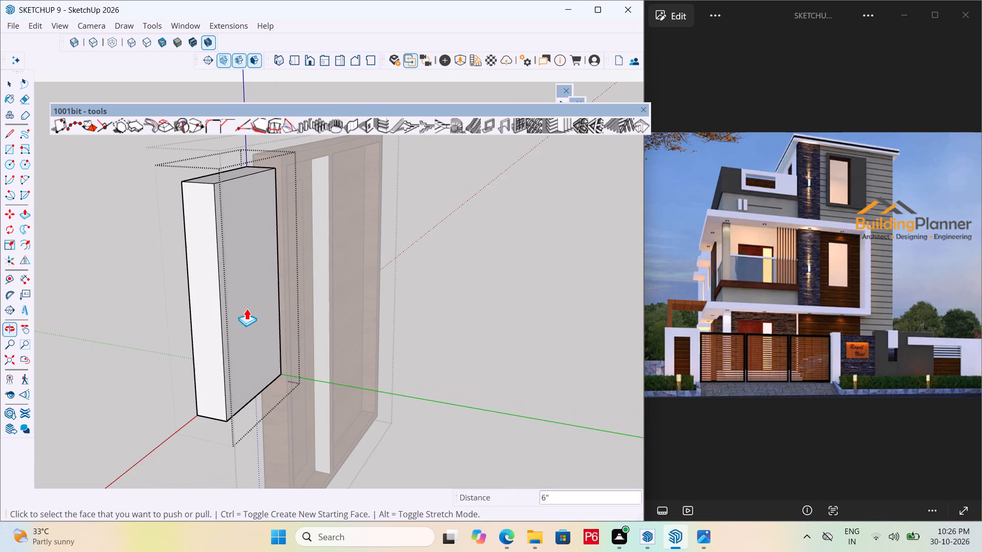
pyautogui.click(244, 310)
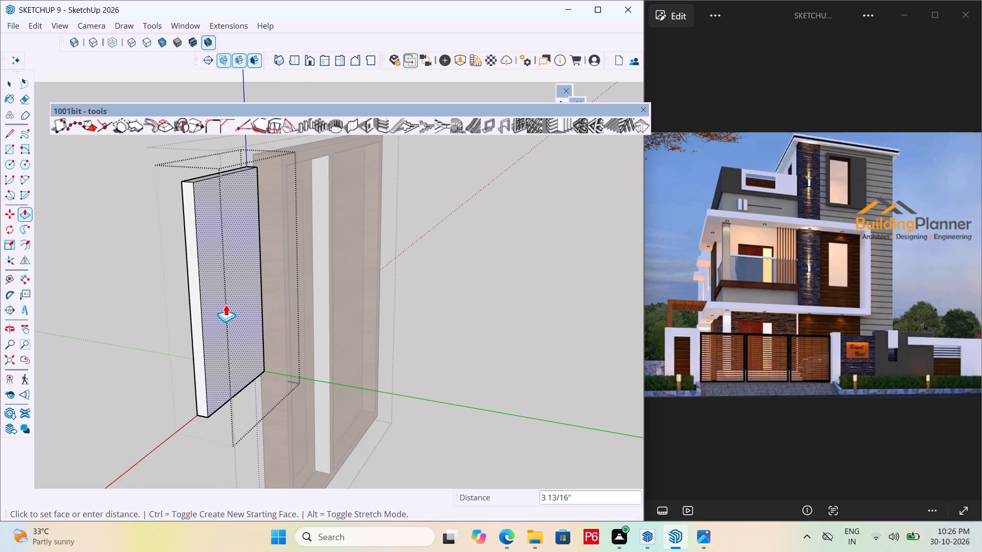
pyautogui.write('3"')
pyautogui.press('Return')
pyautogui.moveTo(188, 320); pyautogui.dragTo(245, 331, button='middle')
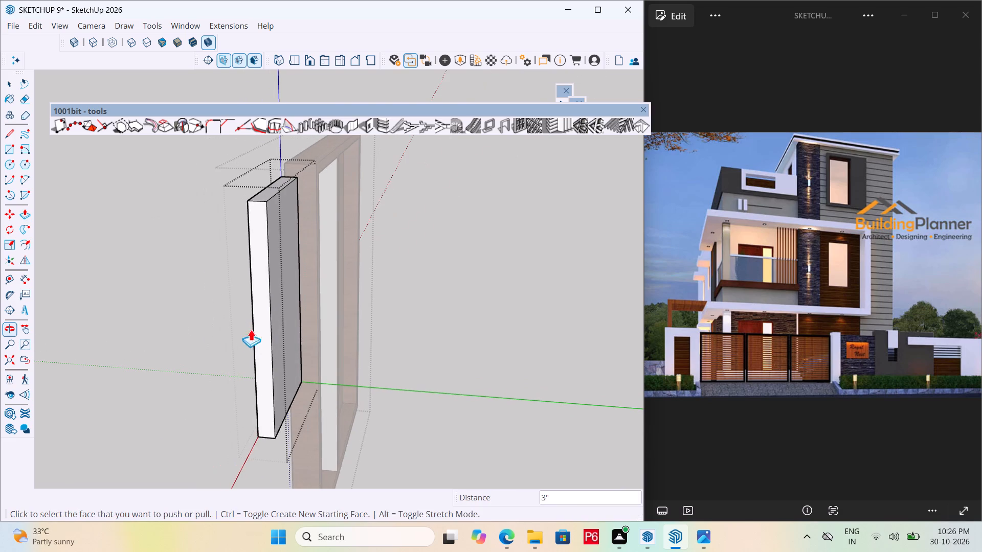
pyautogui.click(285, 317)
pyautogui.write('1"')
pyautogui.press('Return')
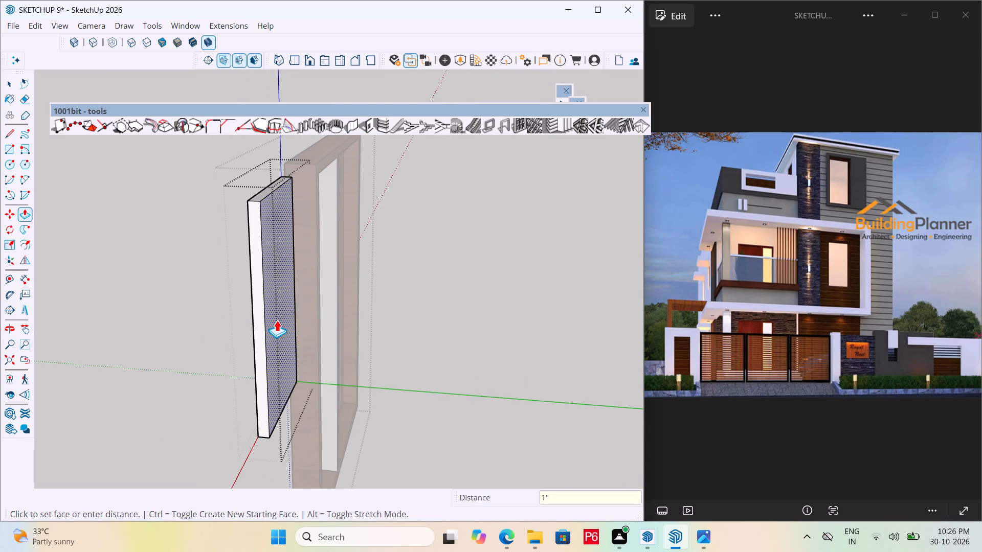
pyautogui.moveTo(250, 337); pyautogui.dragTo(281, 337, button='middle')
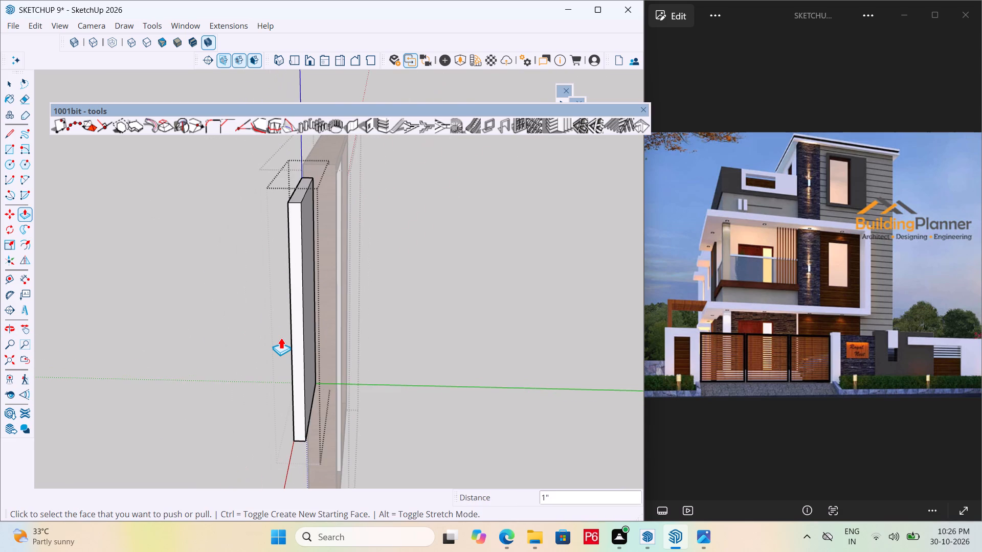
pyautogui.hotkey('ctrl', 's')
pyautogui.hotkey('ctrl', 's')
pyautogui.hotkey('ctrl', 's')
pyautogui.hotkey('ctrl', 's')
pyautogui.keyDown('ctrl'); pyautogui.scroll(-2, 281, 337); pyautogui.keyUp('ctrl')
pyautogui.hotkey('ctrl', 's')
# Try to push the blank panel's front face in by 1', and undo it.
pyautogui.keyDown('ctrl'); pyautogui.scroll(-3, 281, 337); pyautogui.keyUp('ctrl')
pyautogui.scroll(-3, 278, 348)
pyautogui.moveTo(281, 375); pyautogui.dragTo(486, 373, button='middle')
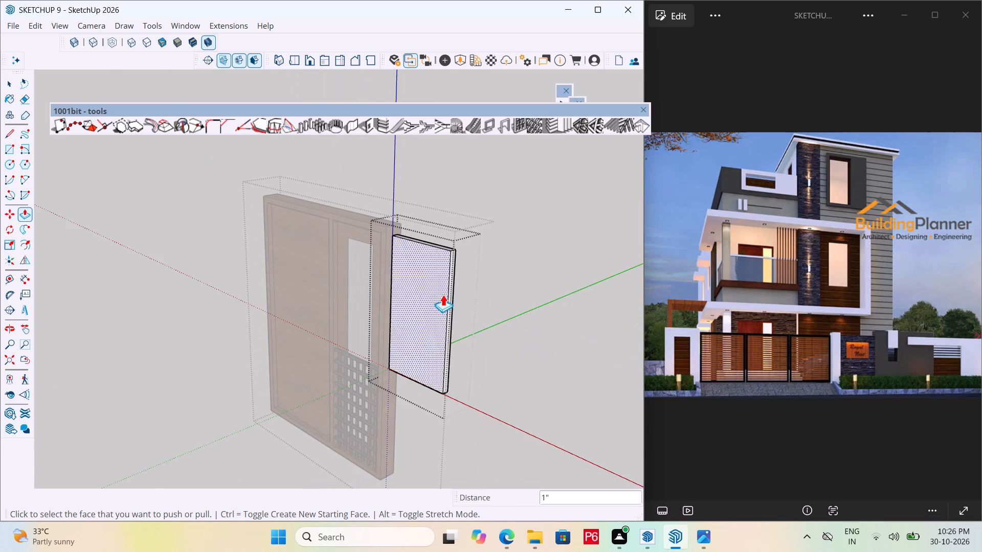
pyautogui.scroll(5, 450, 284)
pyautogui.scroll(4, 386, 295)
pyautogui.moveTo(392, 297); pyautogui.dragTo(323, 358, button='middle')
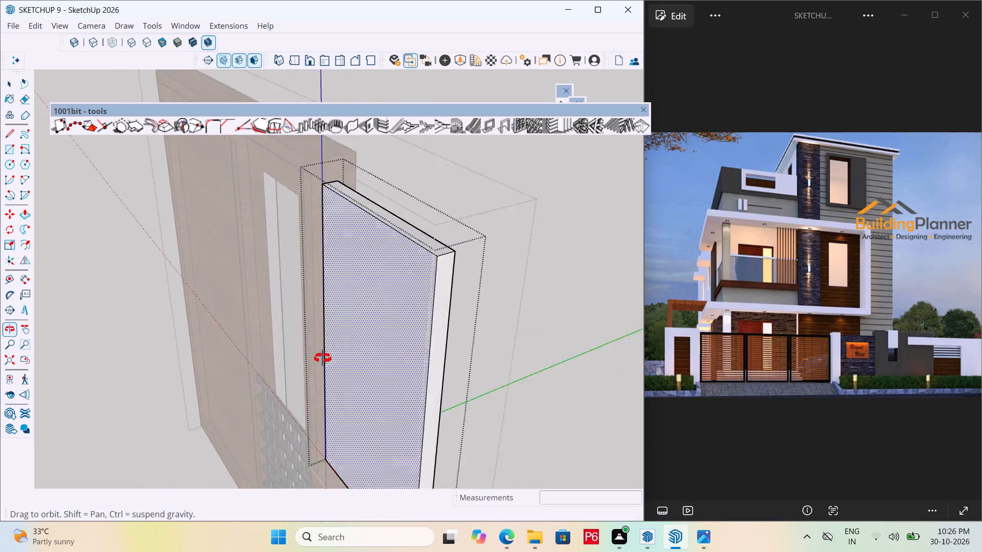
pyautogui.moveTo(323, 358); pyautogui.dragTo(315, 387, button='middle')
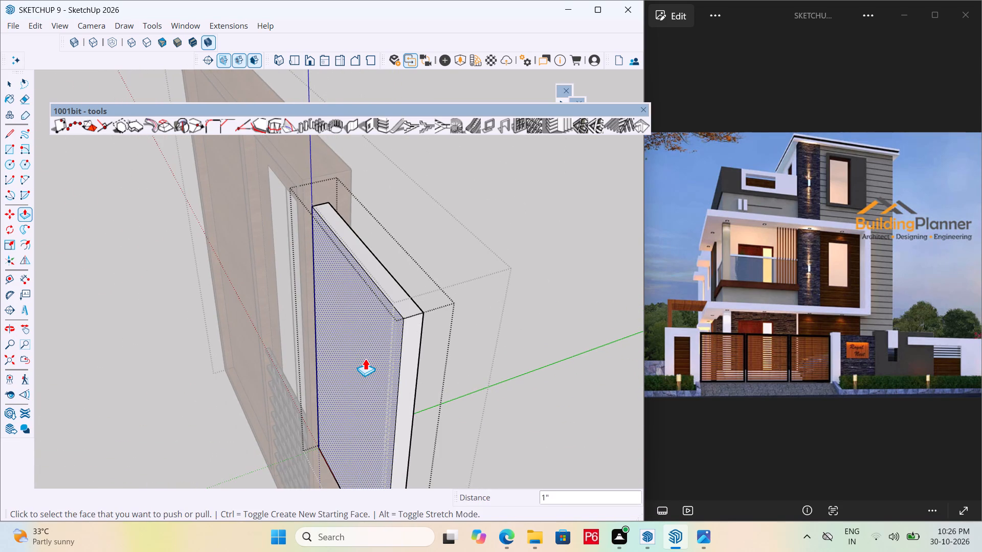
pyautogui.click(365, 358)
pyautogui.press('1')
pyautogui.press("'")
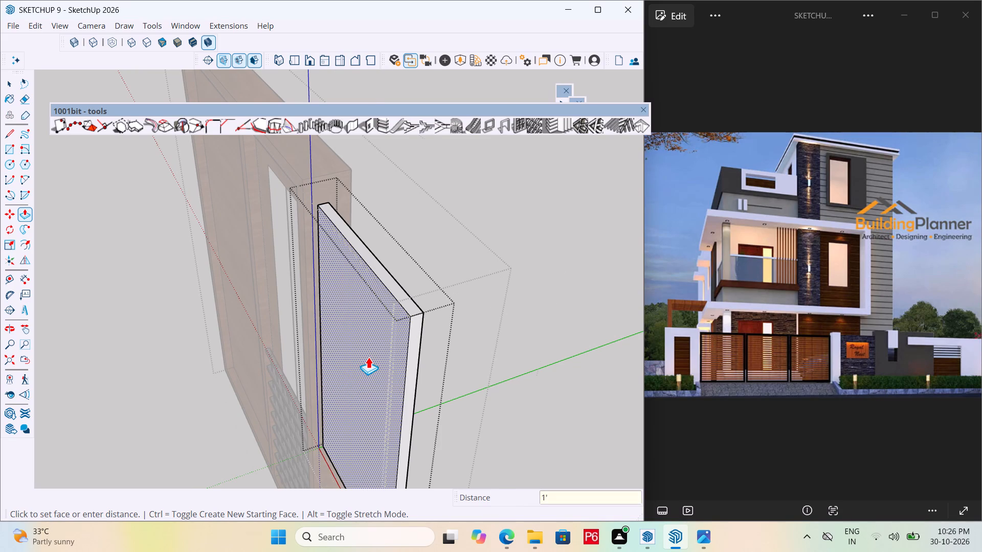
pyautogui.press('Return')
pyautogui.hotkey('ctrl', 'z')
# Push the blank panel's front face slightly inward to make it thinner, and close the group.
pyautogui.click(385, 366)
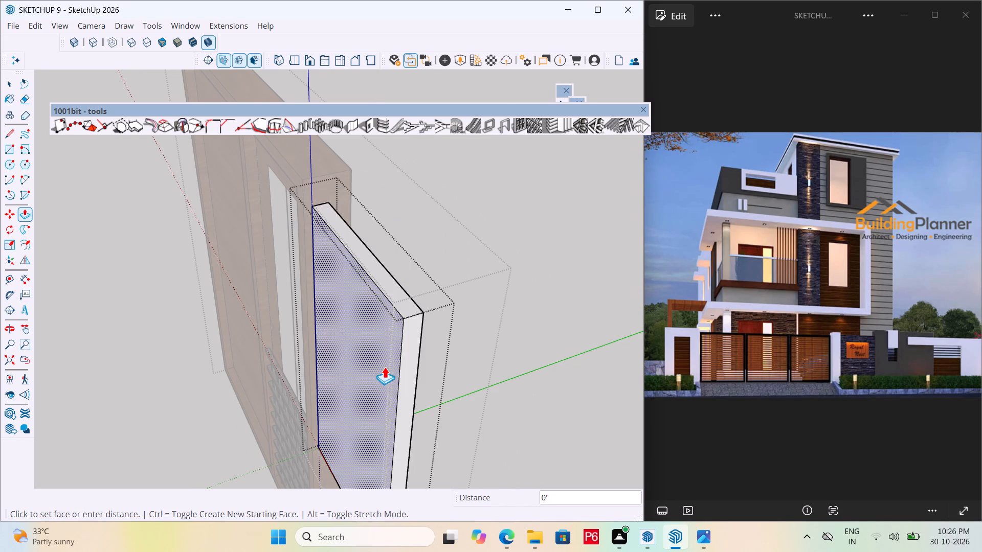
pyautogui.click(391, 361)
pyautogui.moveTo(383, 366); pyautogui.dragTo(422, 290, button='middle')
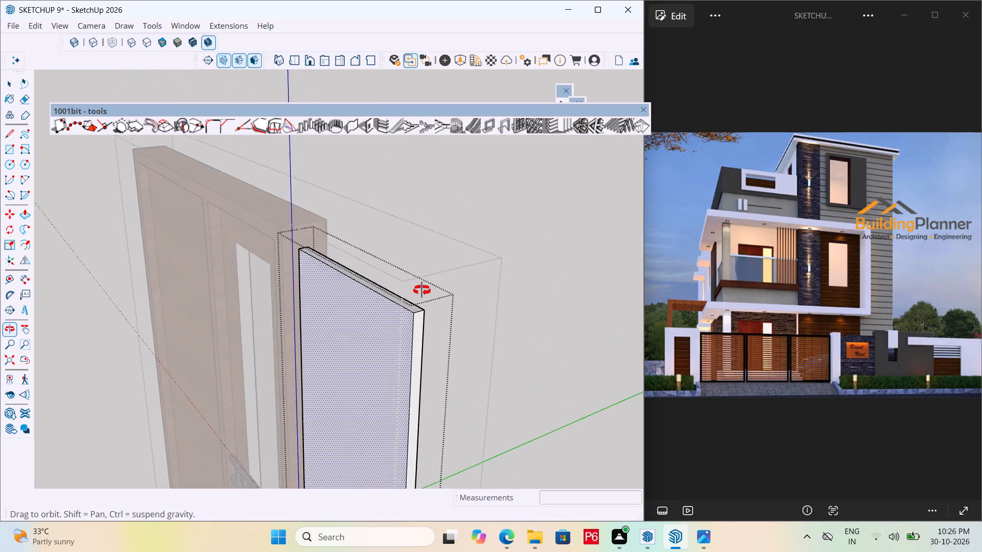
pyautogui.moveTo(422, 290); pyautogui.dragTo(430, 288, button='middle')
pyautogui.scroll(-5, 457, 218)
pyautogui.press('space')
pyautogui.click(506, 314)
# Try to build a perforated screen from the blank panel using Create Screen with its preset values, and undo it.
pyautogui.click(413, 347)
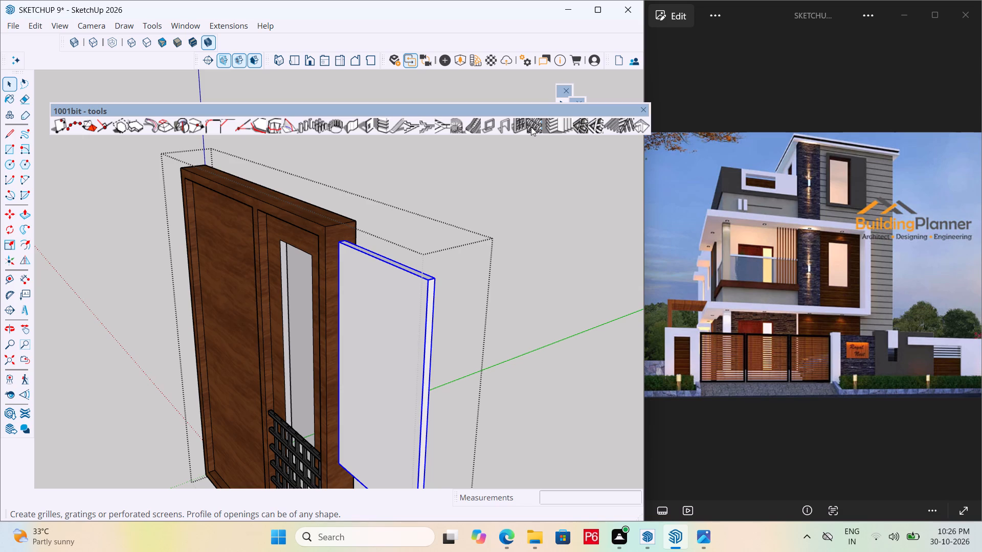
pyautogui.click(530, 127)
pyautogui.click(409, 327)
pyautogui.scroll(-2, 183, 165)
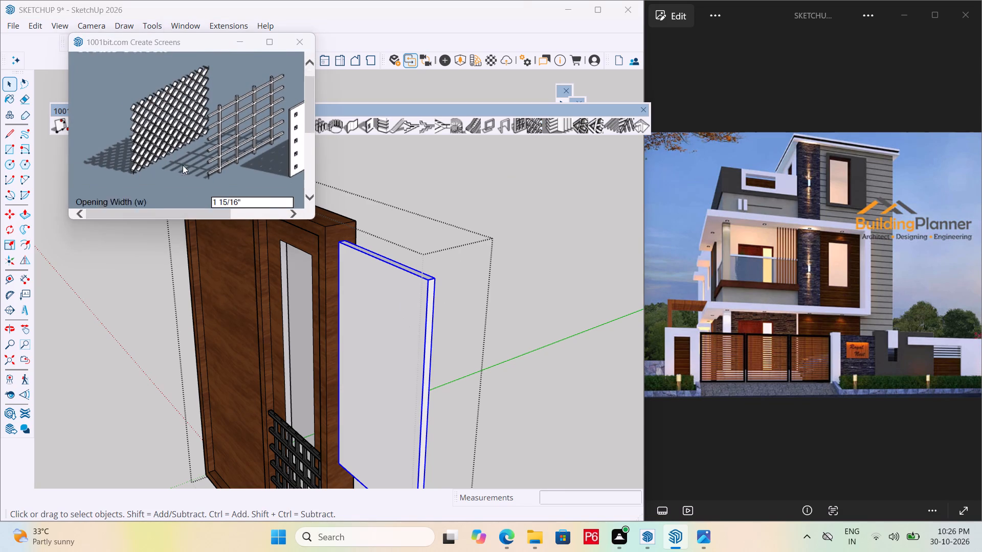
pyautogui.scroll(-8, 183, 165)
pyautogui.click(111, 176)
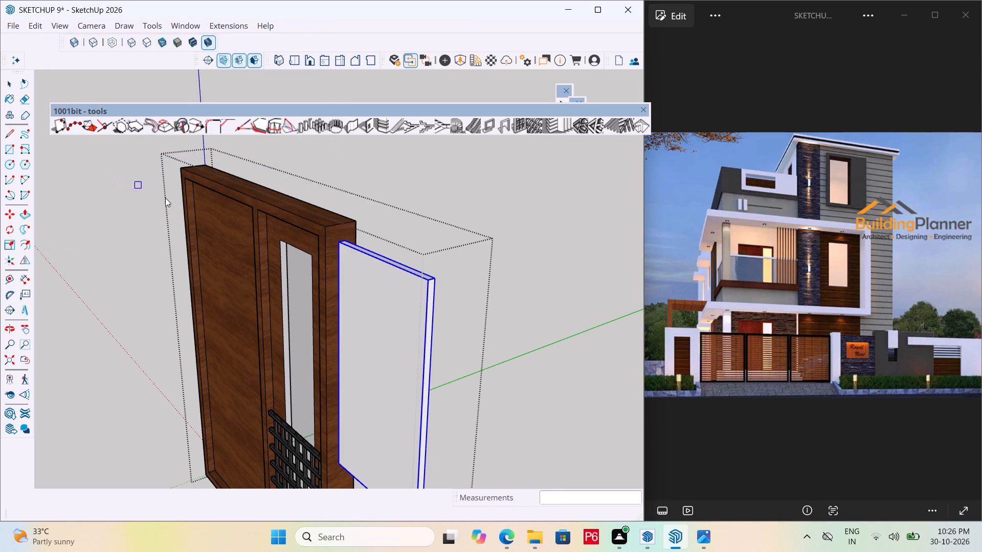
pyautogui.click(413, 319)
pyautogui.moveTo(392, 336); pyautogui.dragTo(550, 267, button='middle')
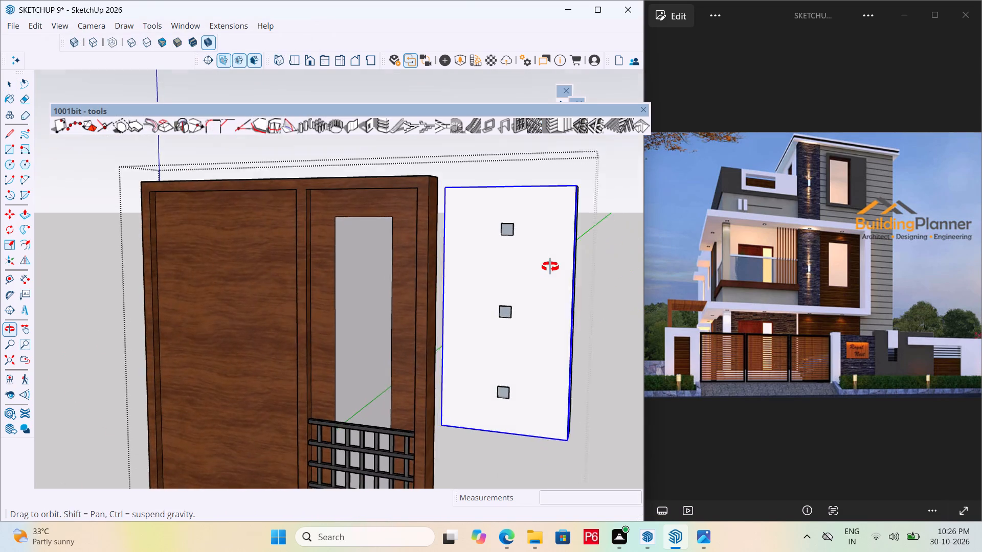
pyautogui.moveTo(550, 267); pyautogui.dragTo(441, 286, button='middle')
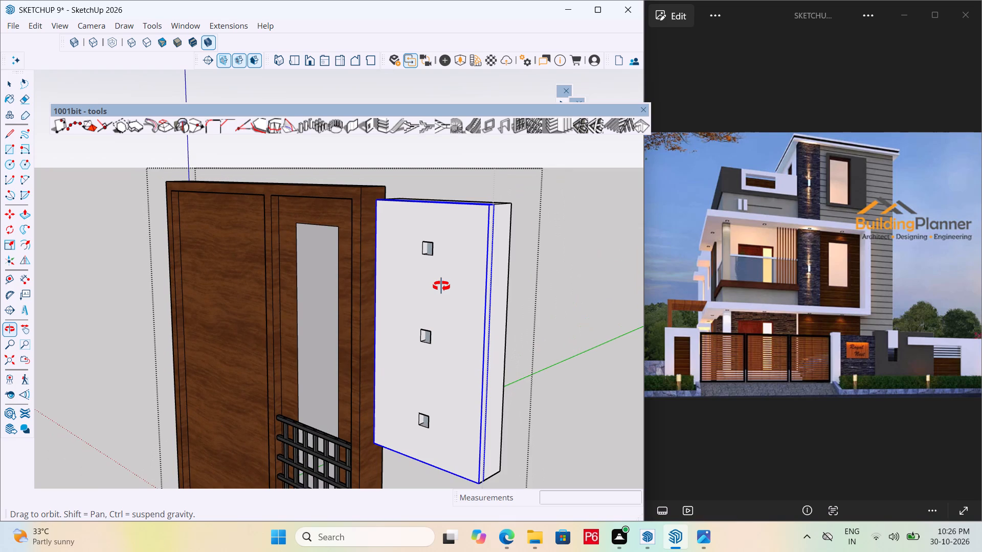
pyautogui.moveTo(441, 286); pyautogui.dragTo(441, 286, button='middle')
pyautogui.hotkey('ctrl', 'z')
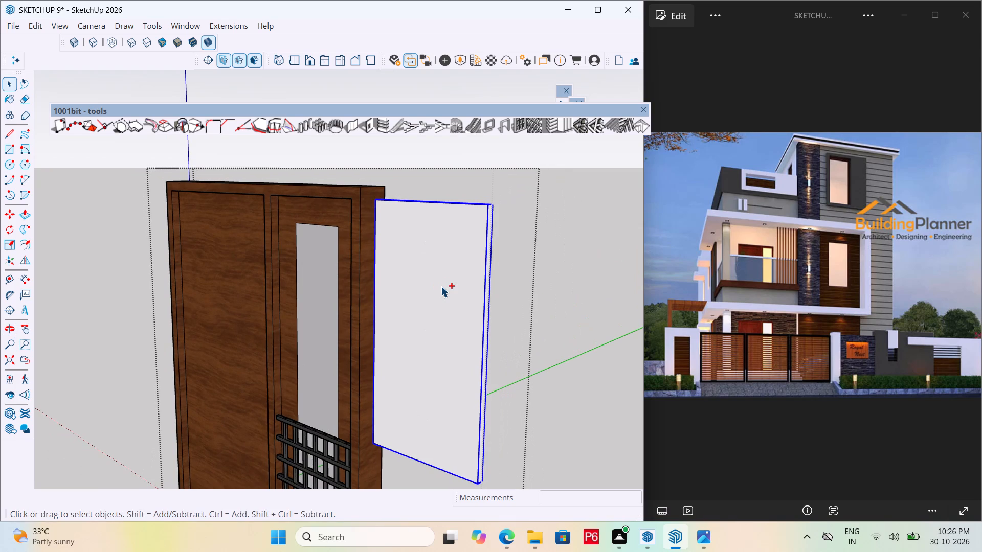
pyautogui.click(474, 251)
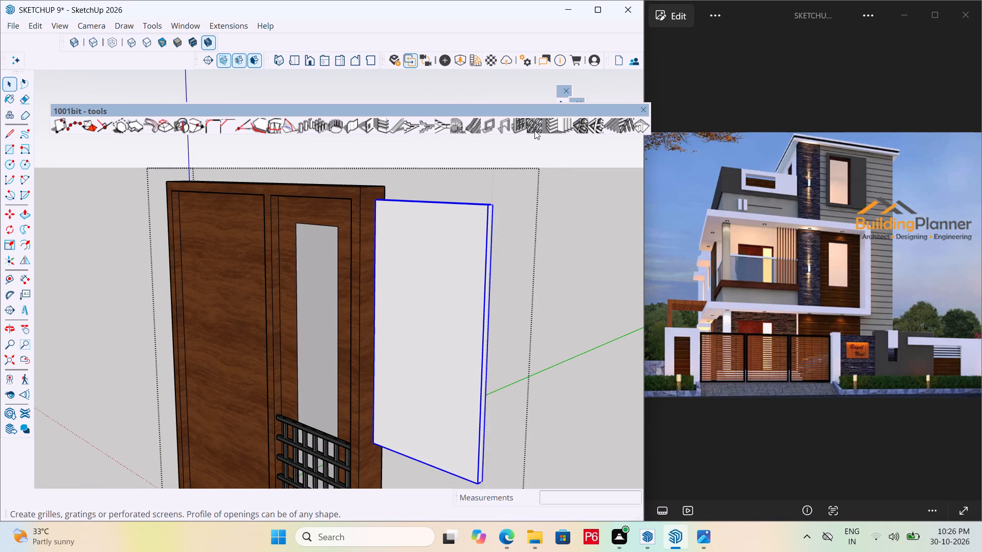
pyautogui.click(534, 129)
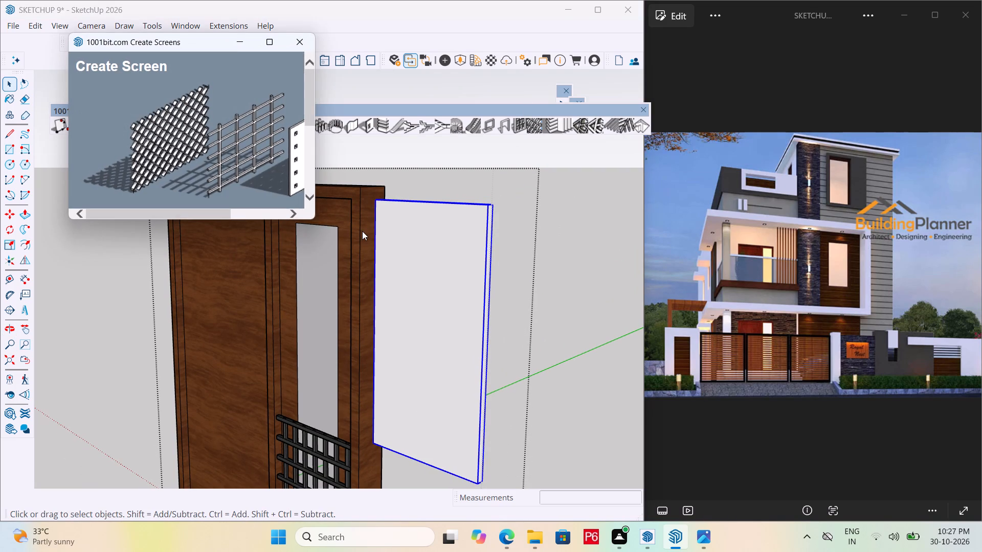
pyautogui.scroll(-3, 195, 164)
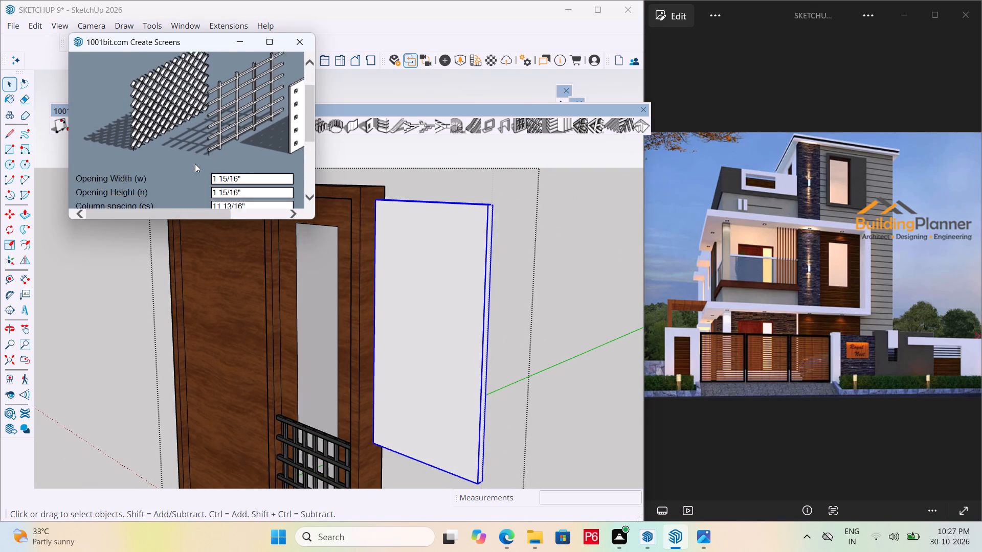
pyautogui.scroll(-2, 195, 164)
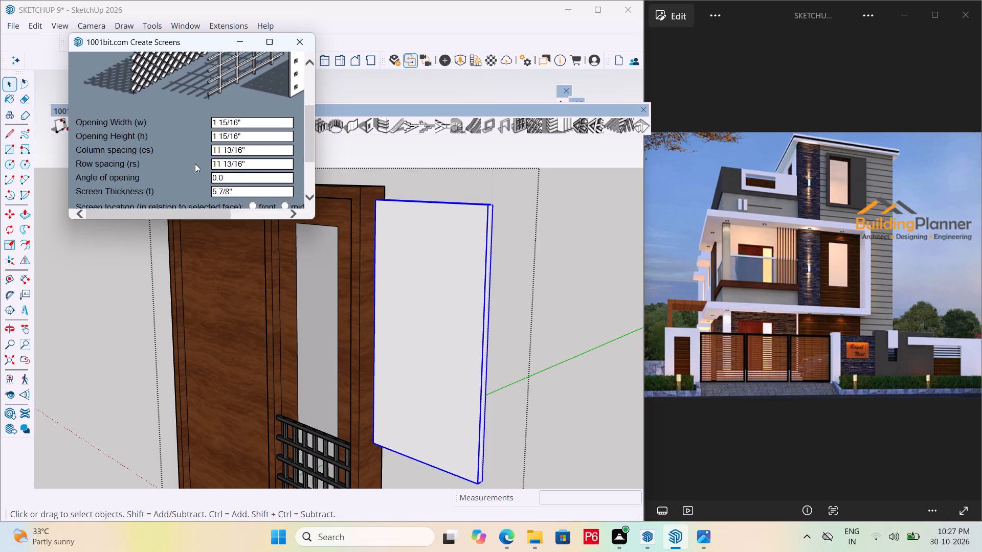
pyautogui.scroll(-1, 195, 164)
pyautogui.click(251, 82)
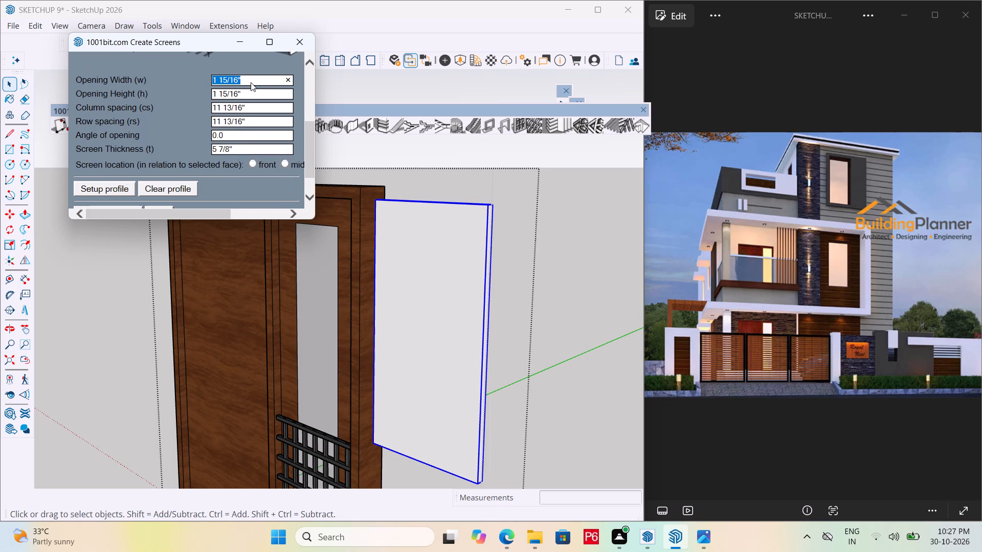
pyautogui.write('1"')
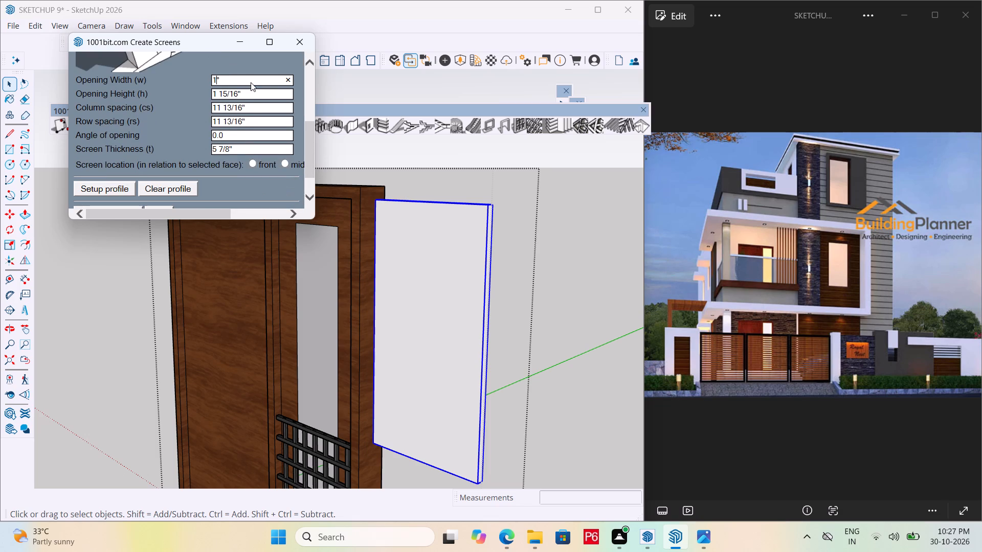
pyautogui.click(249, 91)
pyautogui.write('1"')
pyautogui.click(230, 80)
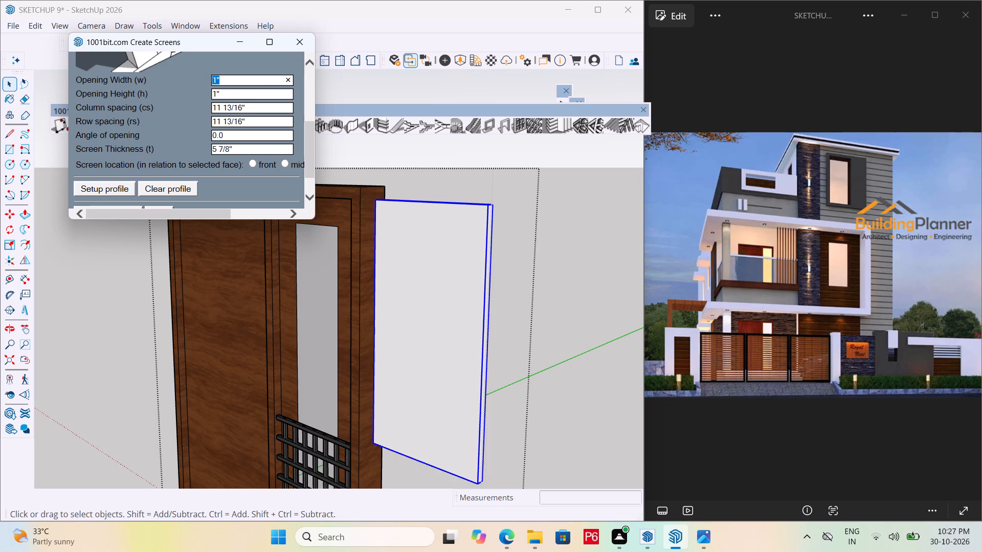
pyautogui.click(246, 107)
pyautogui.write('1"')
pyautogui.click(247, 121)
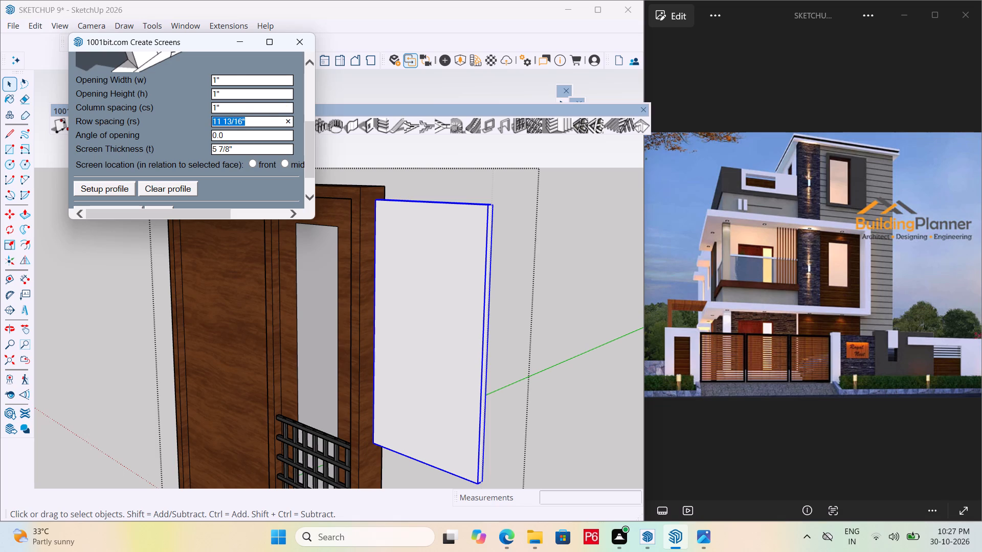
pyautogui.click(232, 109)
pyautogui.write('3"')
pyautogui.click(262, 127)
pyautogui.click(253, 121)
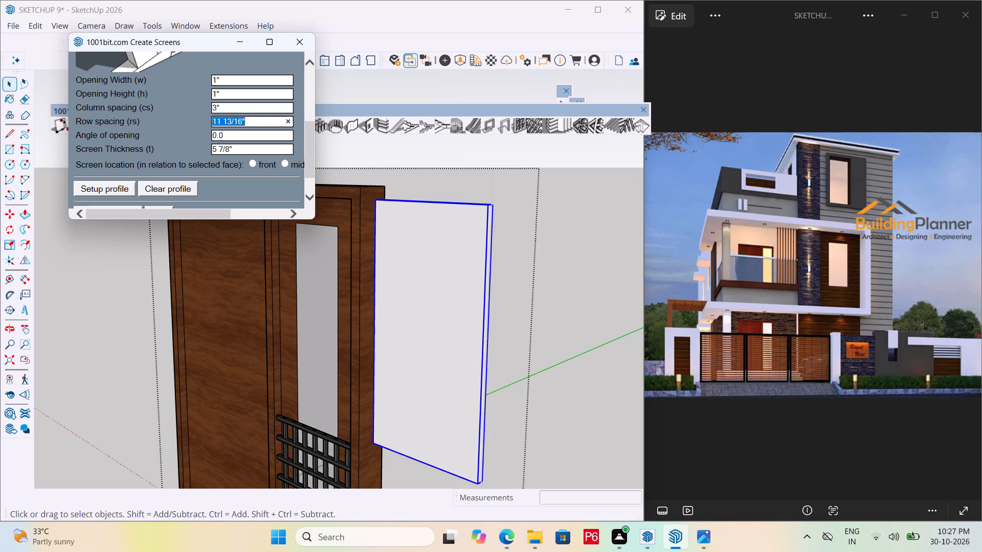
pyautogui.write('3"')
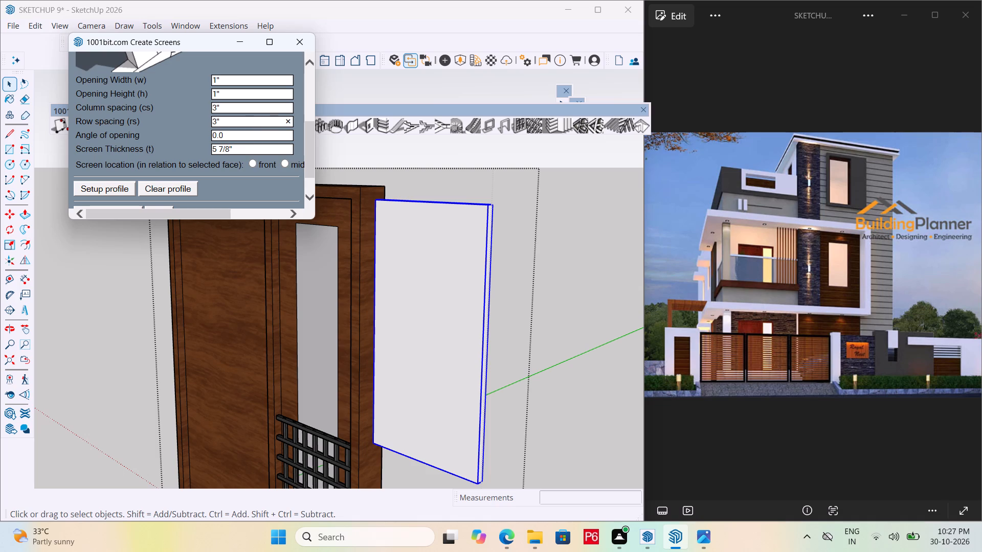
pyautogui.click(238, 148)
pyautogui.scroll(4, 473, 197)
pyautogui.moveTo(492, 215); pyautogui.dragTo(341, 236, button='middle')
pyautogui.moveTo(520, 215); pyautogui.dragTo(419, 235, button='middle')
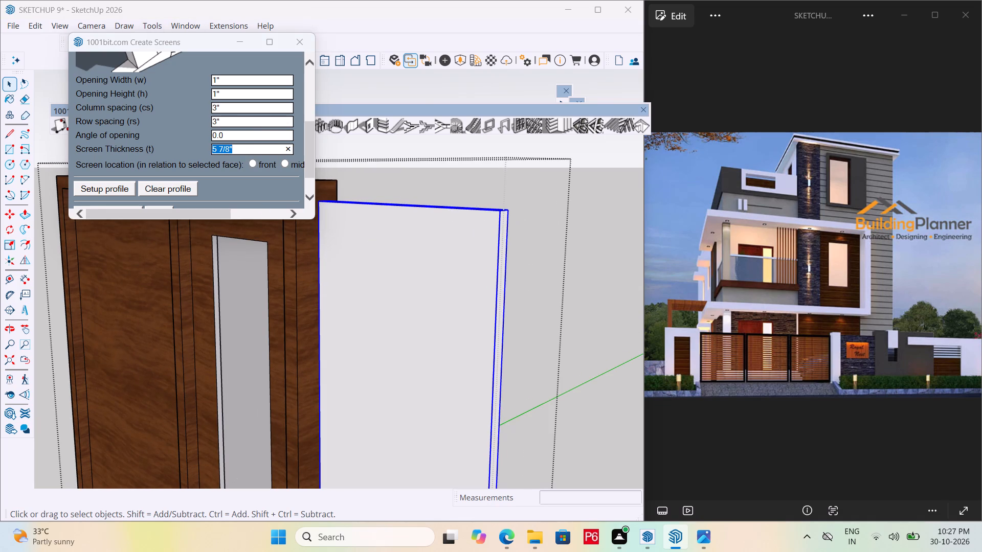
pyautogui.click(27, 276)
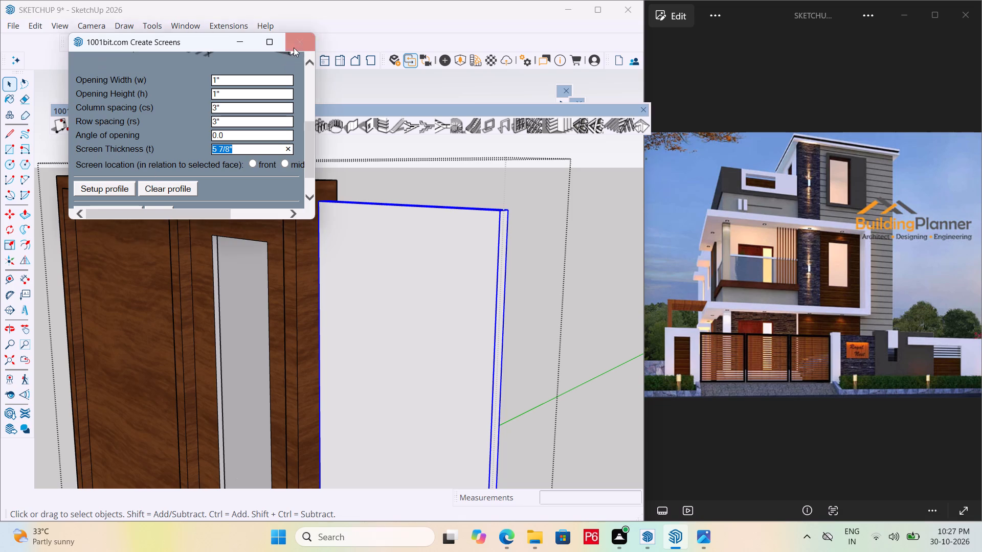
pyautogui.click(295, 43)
# Measure the thickness of the blank panel across its top side edge with the Dimension tool.
pyautogui.moveTo(497, 215); pyautogui.dragTo(355, 258, button='middle')
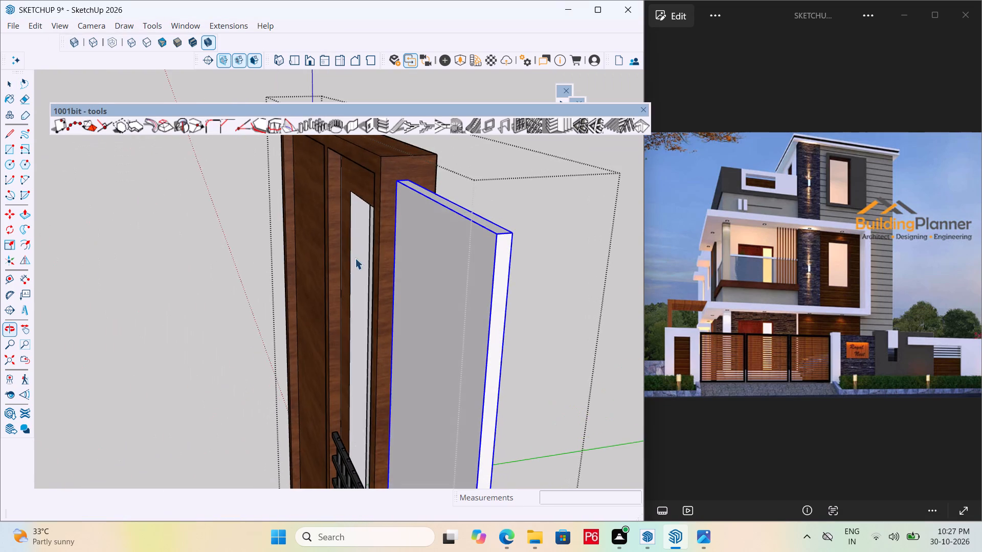
pyautogui.scroll(4, 497, 280)
pyautogui.click(24, 278)
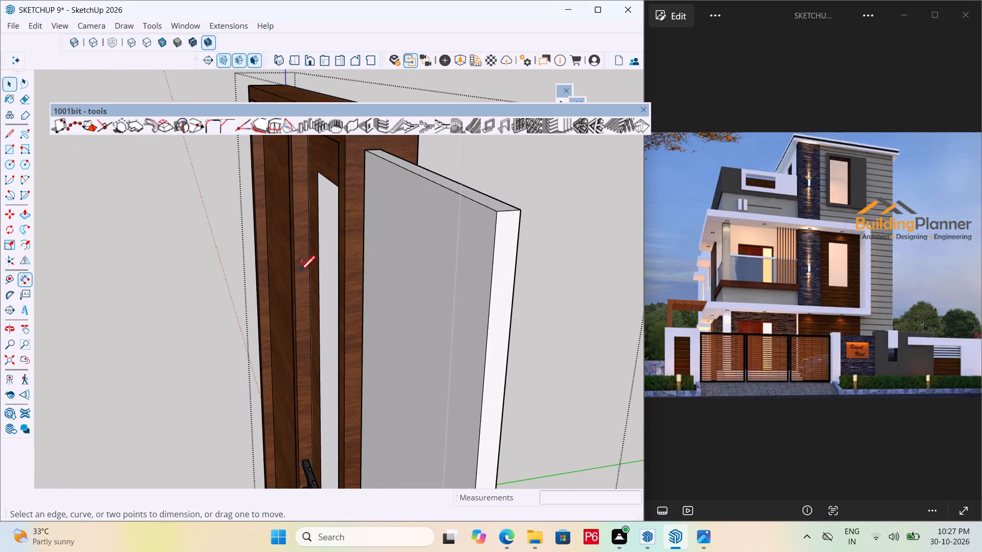
pyautogui.moveTo(496, 216); pyautogui.dragTo(512, 213)
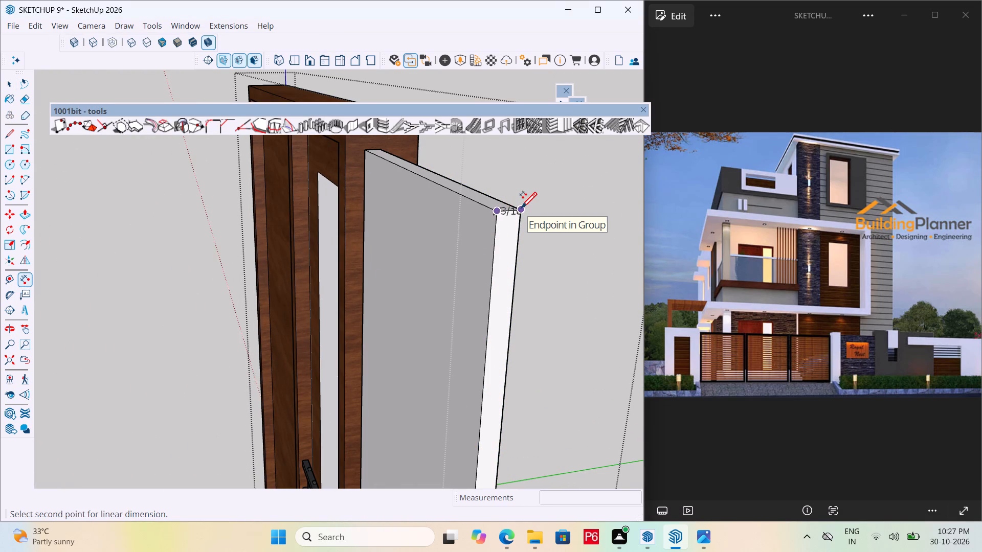
pyautogui.scroll(16, 520, 212)
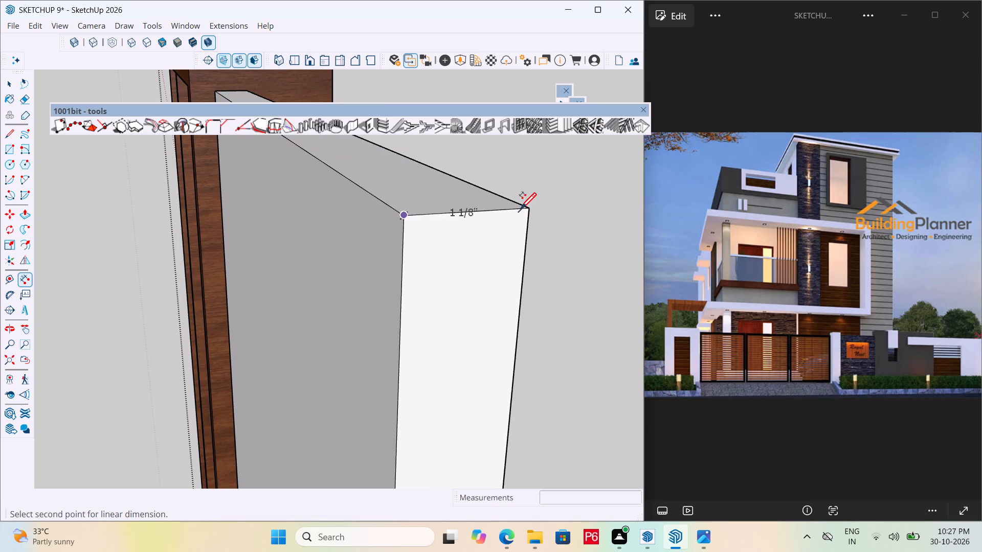
pyautogui.click(529, 209)
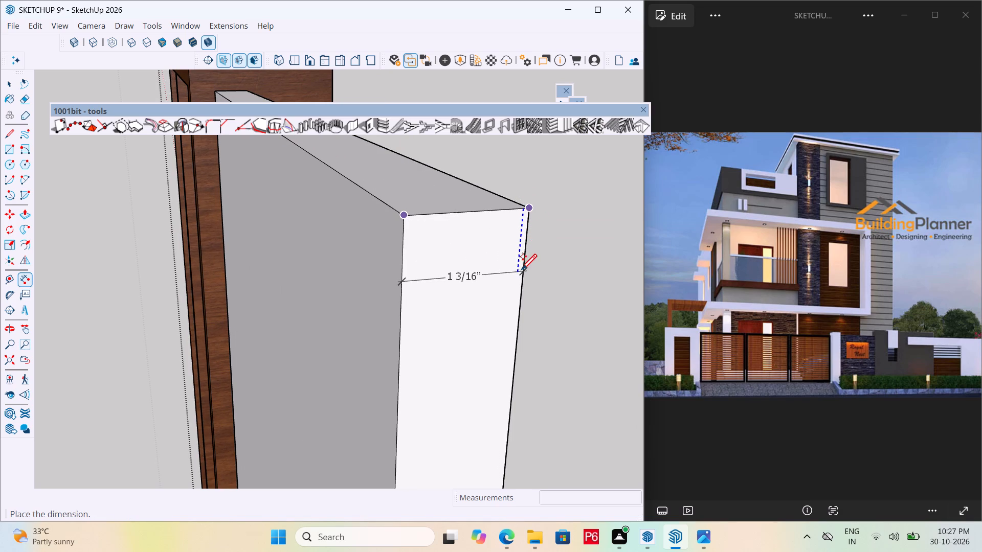
# Save the model and leave the Dimension tool.
pyautogui.hotkey('ctrl', 's')
pyautogui.hotkey('ctrl', 's')
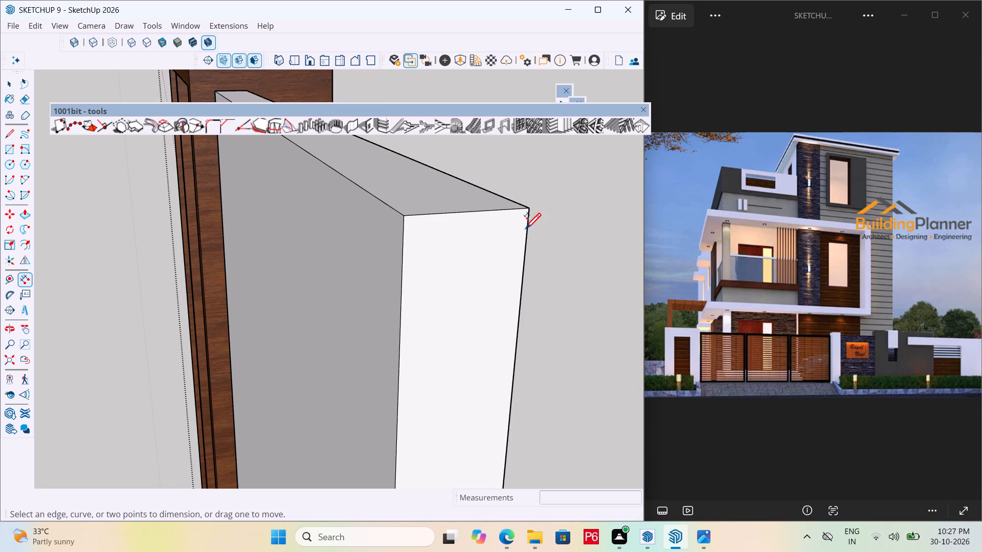
pyautogui.press('space')
# Build a perforated screen from the blank panel using Create Screen with 3" opening width and height, 3" column and row spacing, and 16" thickness.
pyautogui.scroll(-5, 474, 215)
pyautogui.click(467, 258)
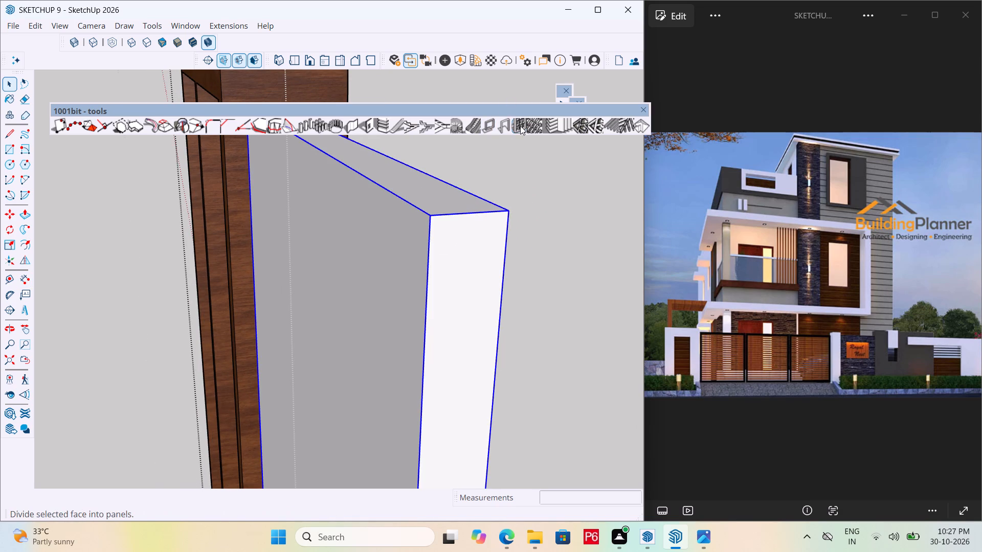
pyautogui.click(529, 127)
pyautogui.scroll(-3, 232, 170)
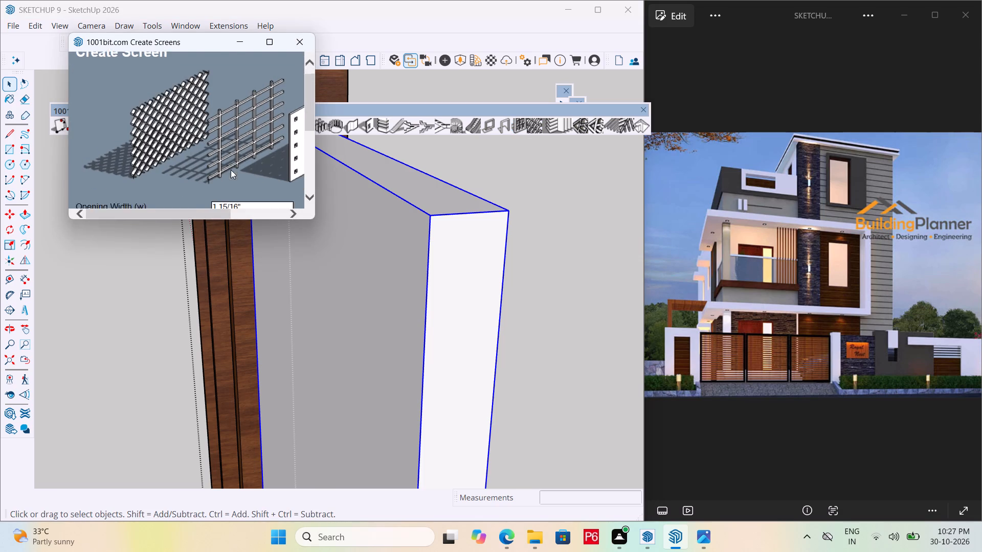
pyautogui.scroll(-3, 231, 170)
pyautogui.click(246, 82)
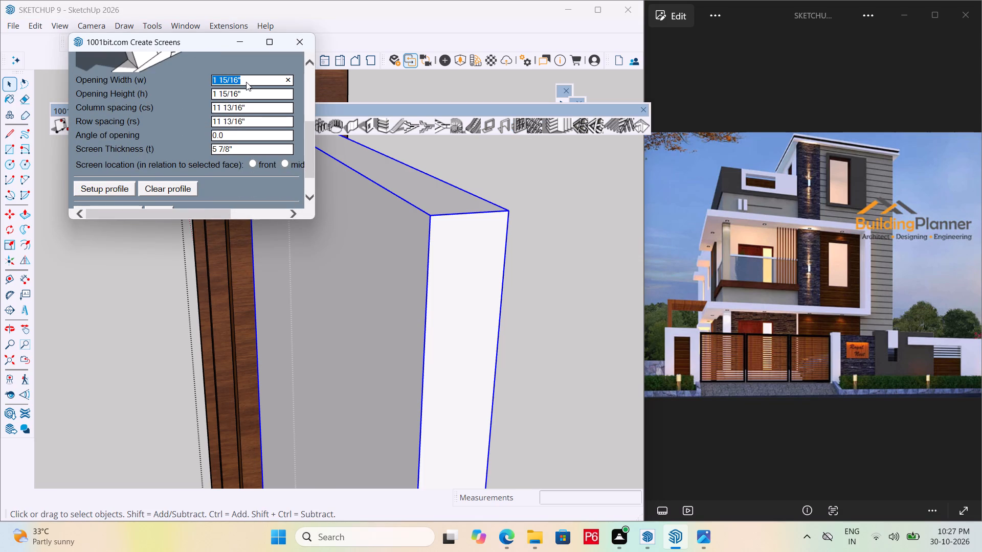
pyautogui.write('3"')
pyautogui.click(244, 90)
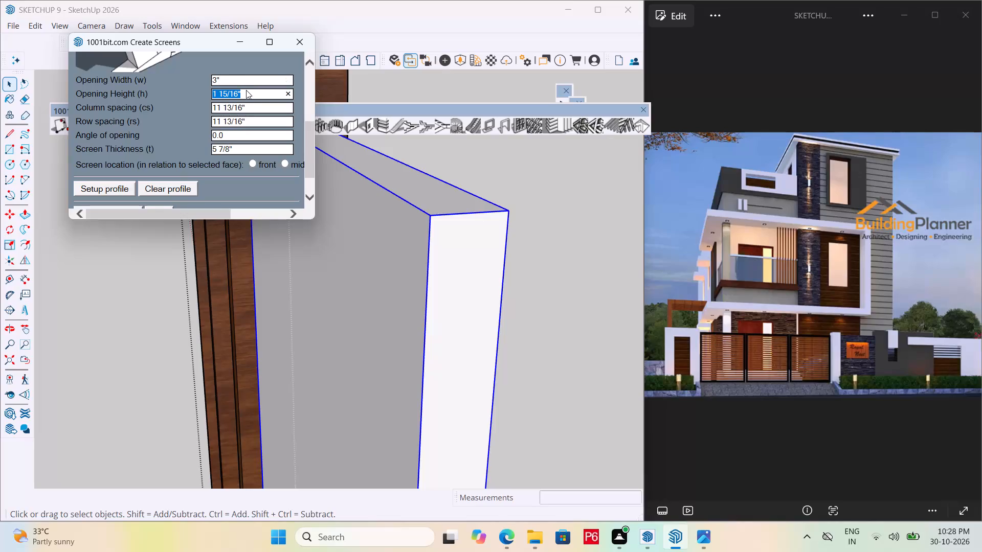
pyautogui.write('3"')
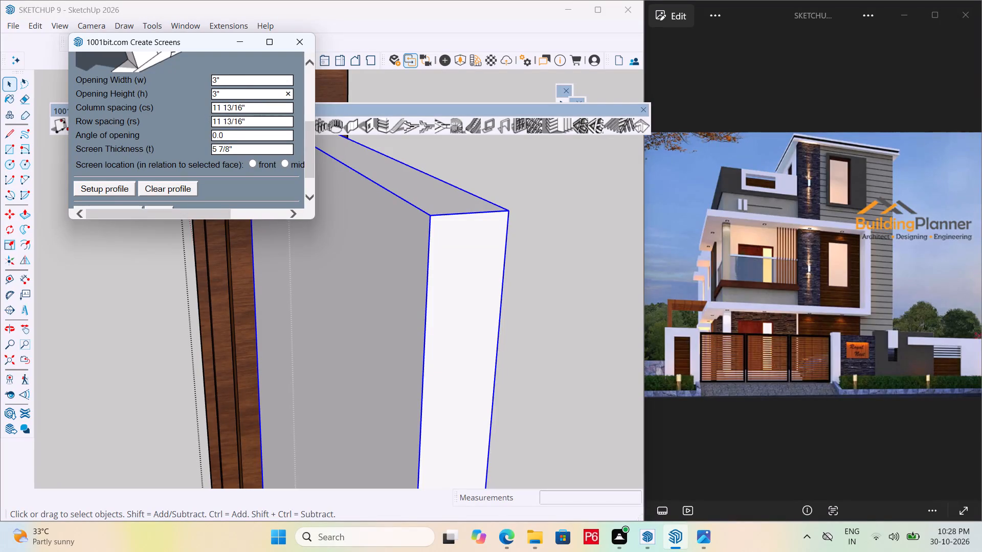
pyautogui.click(247, 109)
pyautogui.write('3"')
pyautogui.press('Return')
pyautogui.click(257, 119)
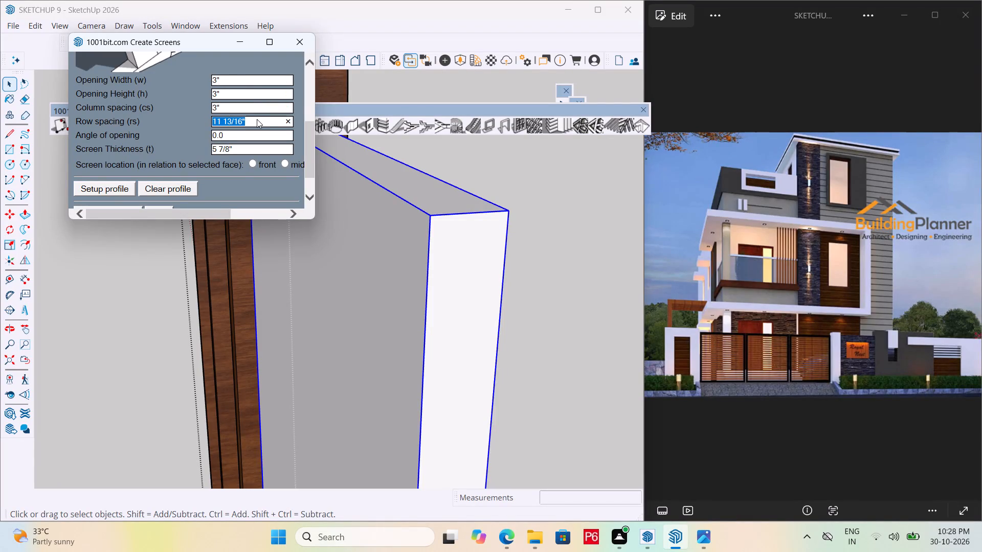
pyautogui.write('3"')
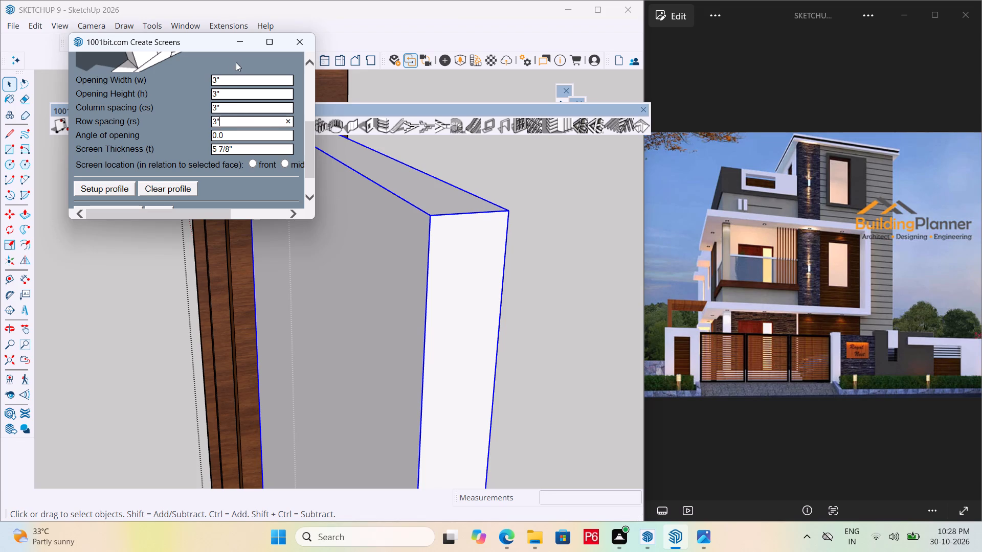
pyautogui.click(237, 150)
pyautogui.write('16"')
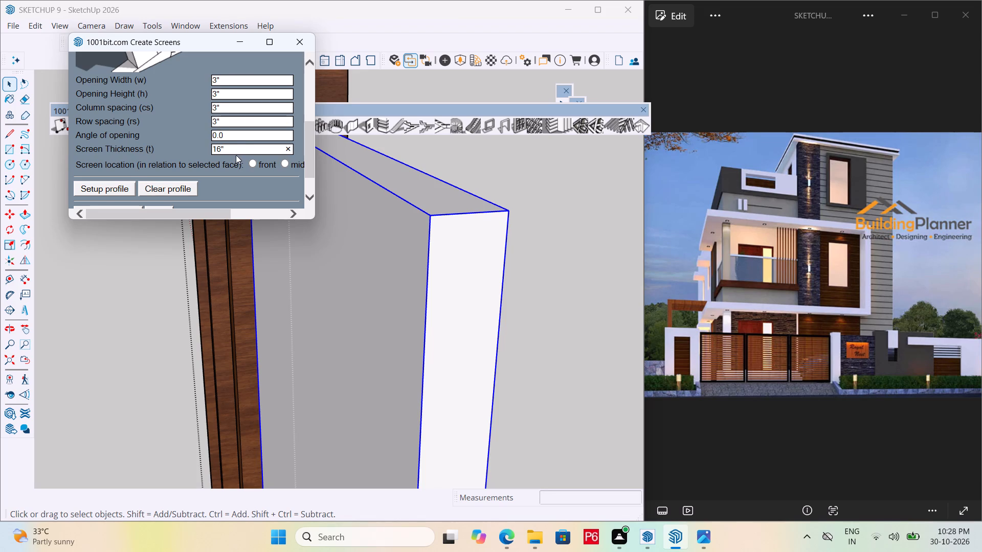
pyautogui.scroll(-2, 226, 144)
pyautogui.click(118, 182)
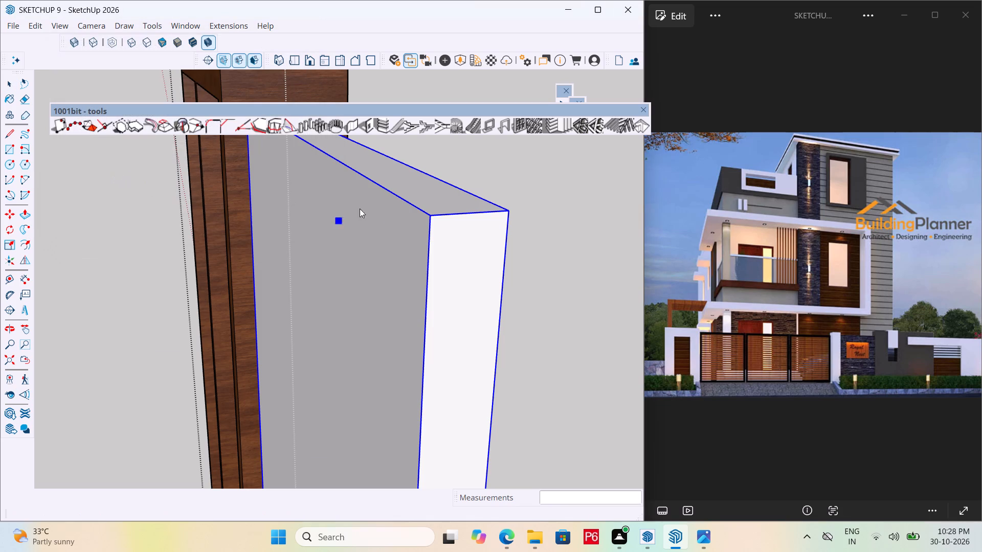
pyautogui.click(377, 209)
pyautogui.scroll(-11, 400, 190)
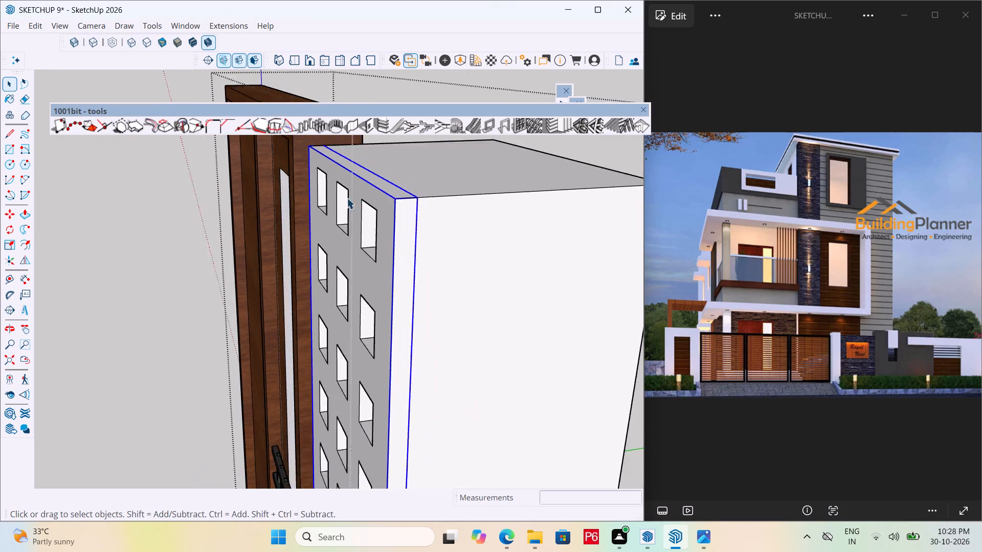
pyautogui.scroll(-8, 347, 198)
pyautogui.moveTo(395, 229); pyautogui.dragTo(489, 232, button='middle')
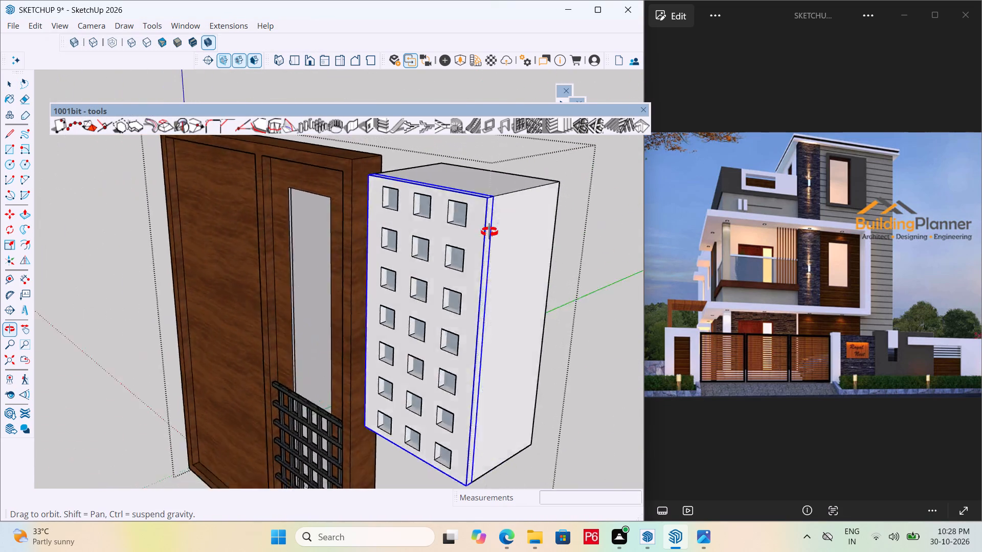
# Open the perforated screen for editing and push its back face in 1' 2 13/16" toward the blank panel.
pyautogui.moveTo(489, 232); pyautogui.dragTo(182, 236, button='middle')
pyautogui.scroll(5, 294, 242)
pyautogui.press('space')
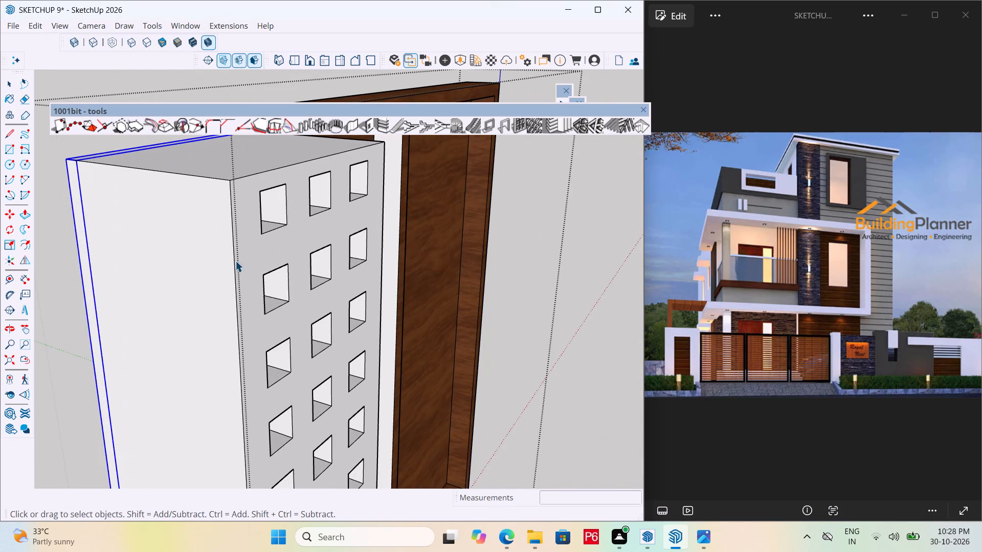
pyautogui.click(249, 245)
pyautogui.tripleClick(249, 245)
pyautogui.press('p')
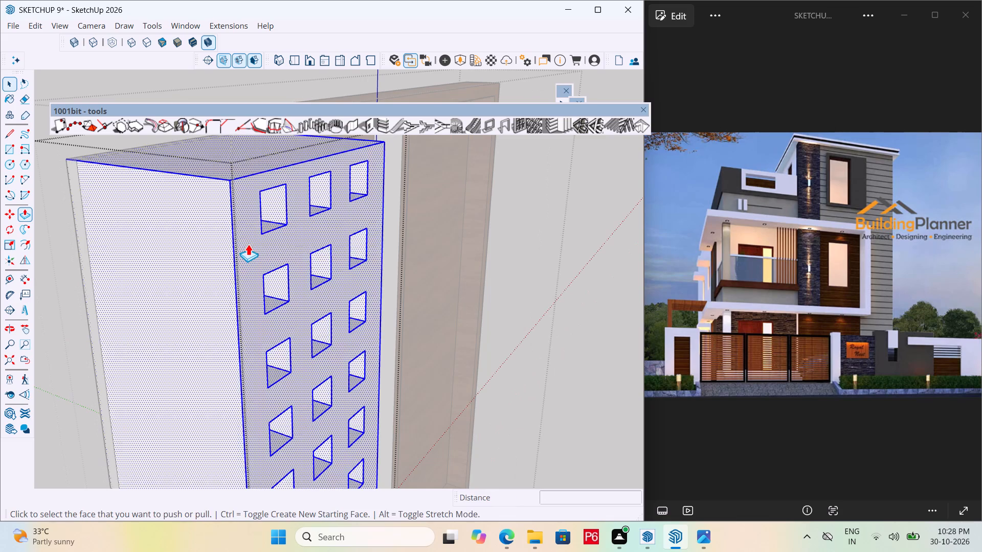
pyautogui.click(248, 244)
pyautogui.click(103, 199)
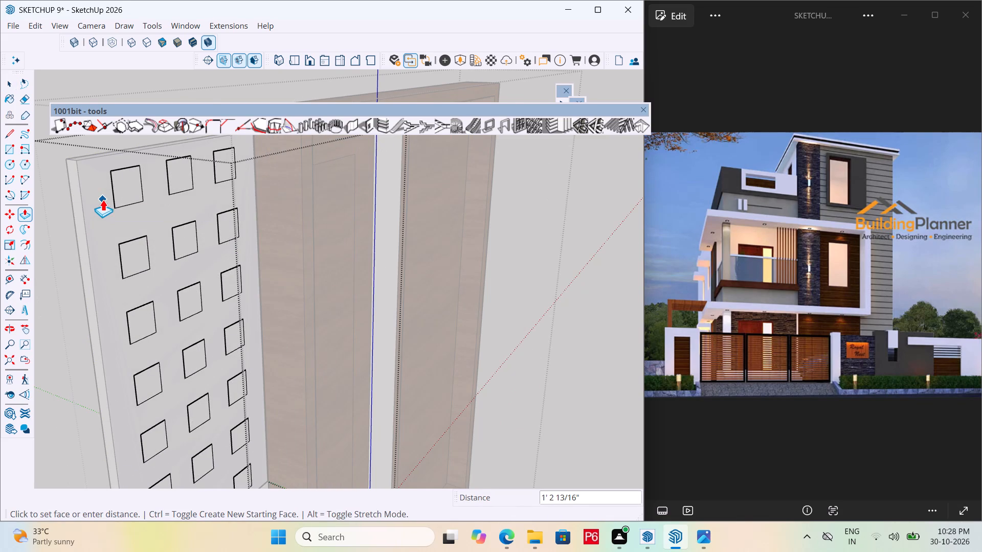
# Examine the thinned perforated screen beside the door, checking its openings and thickness from the front.
pyautogui.moveTo(94, 248); pyautogui.dragTo(467, 254, button='middle')
pyautogui.scroll(-6, 484, 214)
pyautogui.moveTo(264, 262); pyautogui.dragTo(489, 211, button='middle')
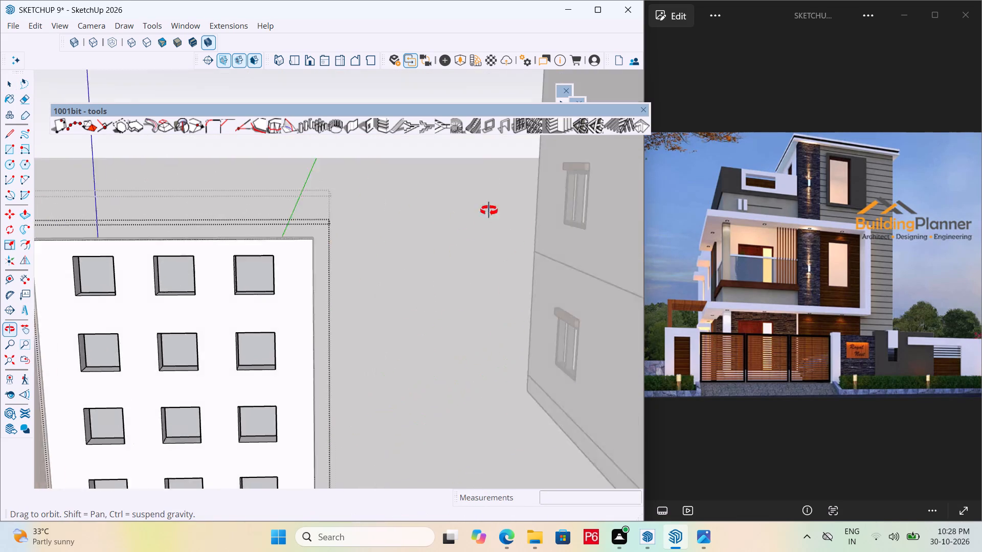
pyautogui.moveTo(489, 211); pyautogui.dragTo(499, 209, button='middle')
pyautogui.scroll(-5, 389, 211)
pyautogui.scroll(-6, 327, 232)
pyautogui.moveTo(326, 285); pyautogui.dragTo(302, 278, button='middle')
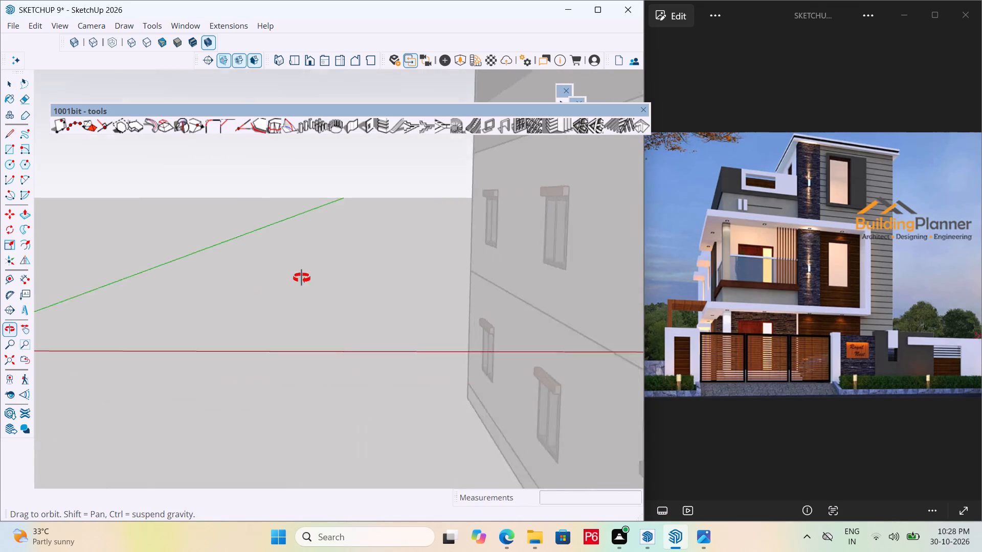
pyautogui.moveTo(302, 278); pyautogui.dragTo(358, 271, button='middle')
pyautogui.scroll(-7, 342, 265)
pyautogui.moveTo(474, 259); pyautogui.dragTo(429, 285, button='middle')
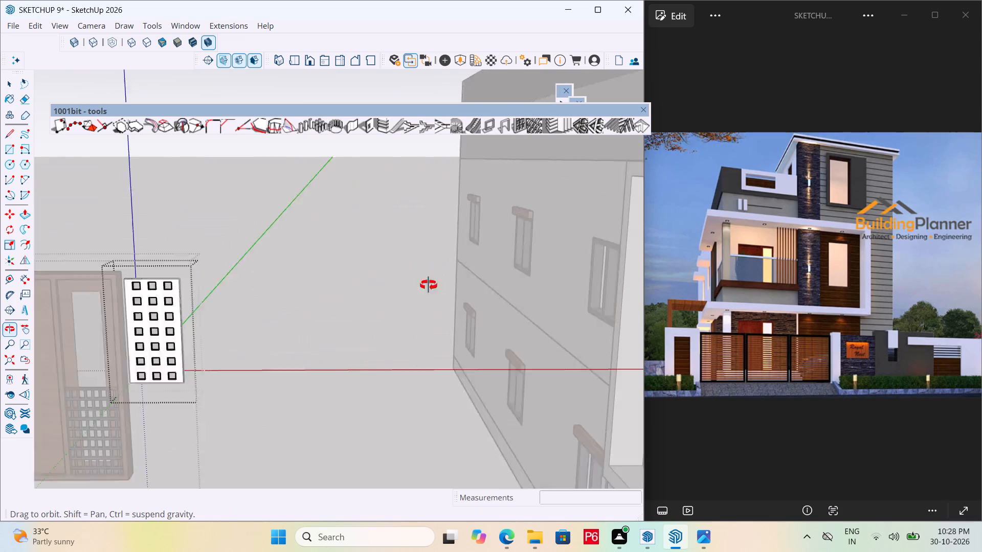
pyautogui.moveTo(429, 285); pyautogui.dragTo(472, 285, button='middle')
pyautogui.scroll(6, 456, 298)
pyautogui.scroll(-6, 430, 266)
pyautogui.scroll(1, 419, 278)
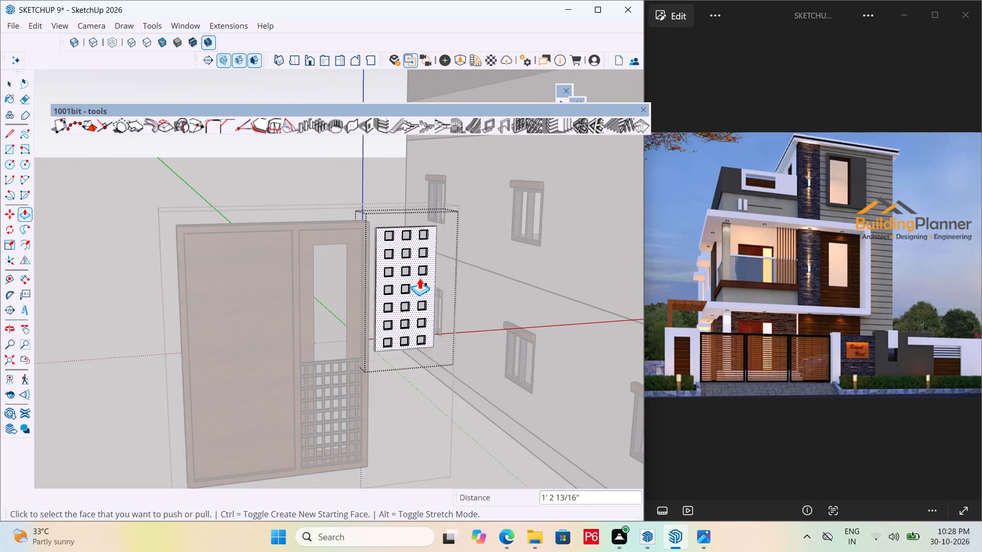
pyautogui.scroll(10, 419, 278)
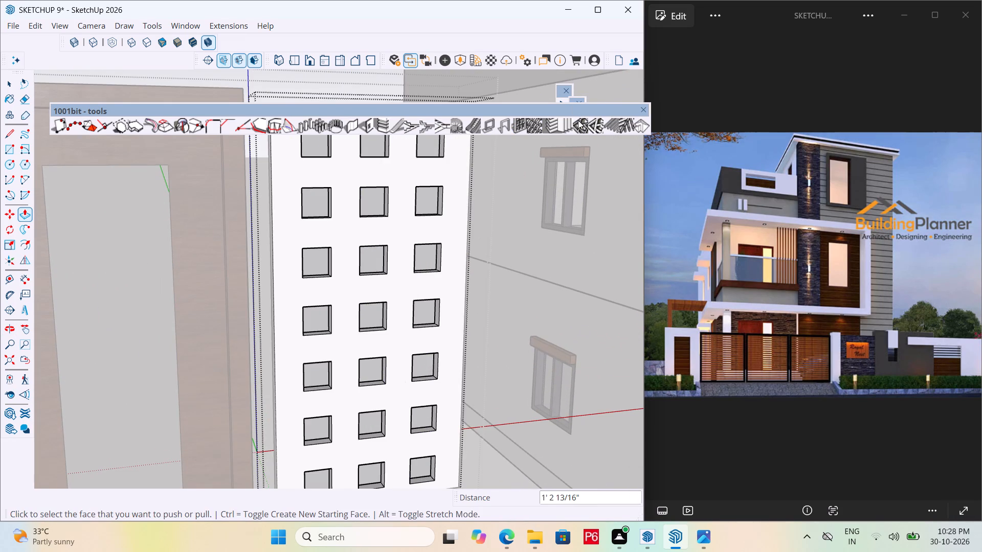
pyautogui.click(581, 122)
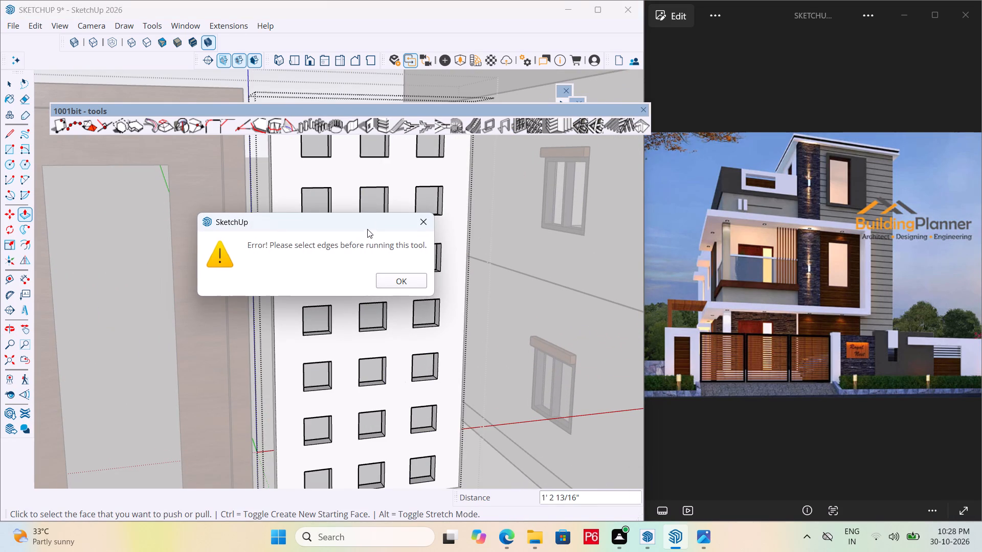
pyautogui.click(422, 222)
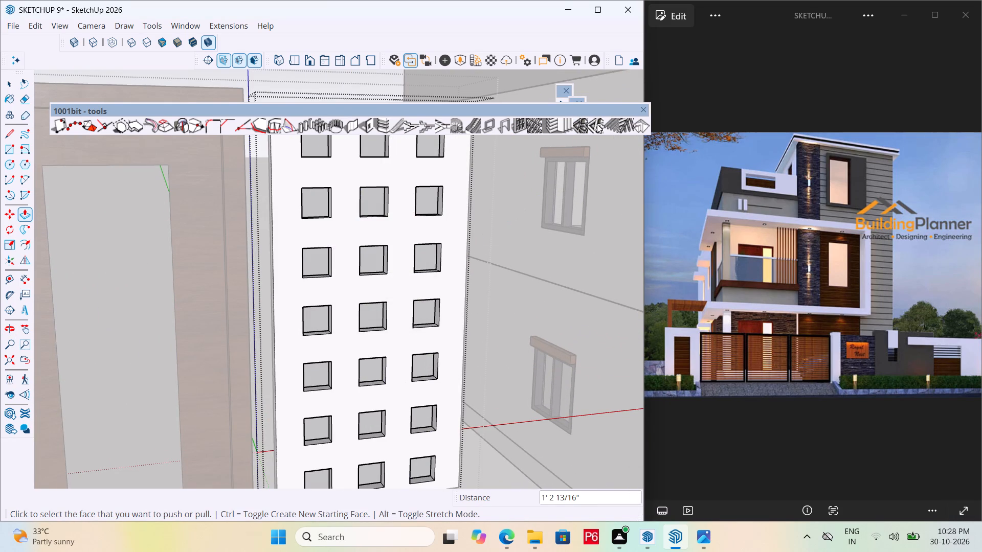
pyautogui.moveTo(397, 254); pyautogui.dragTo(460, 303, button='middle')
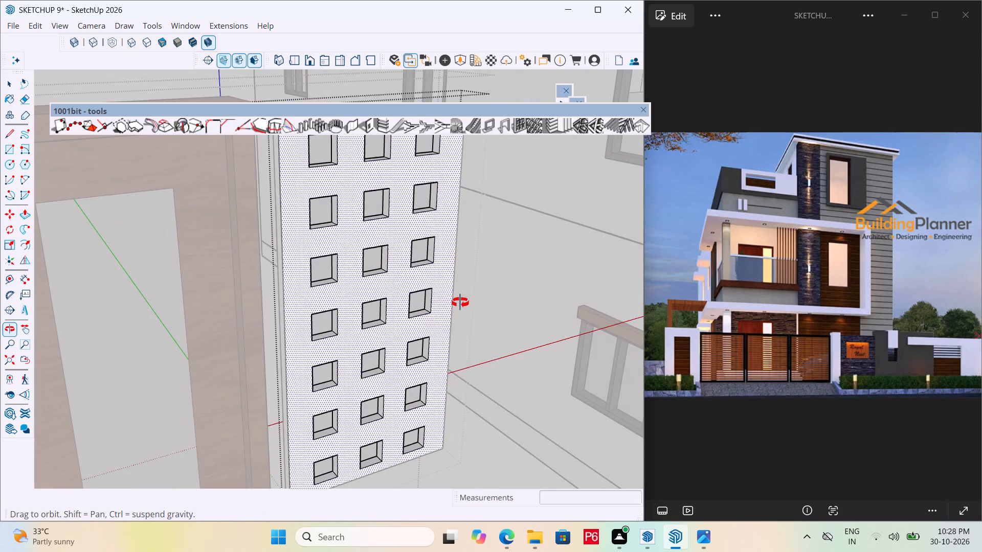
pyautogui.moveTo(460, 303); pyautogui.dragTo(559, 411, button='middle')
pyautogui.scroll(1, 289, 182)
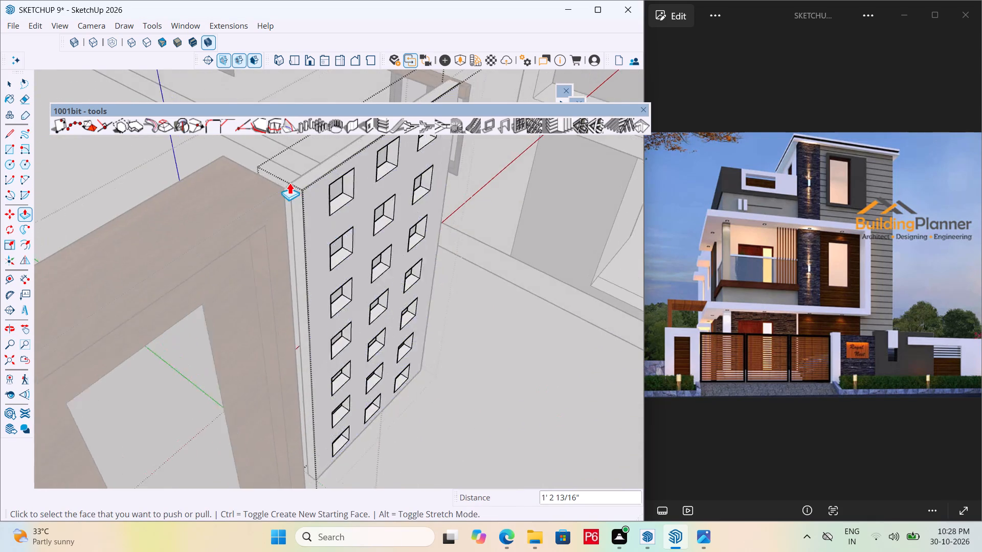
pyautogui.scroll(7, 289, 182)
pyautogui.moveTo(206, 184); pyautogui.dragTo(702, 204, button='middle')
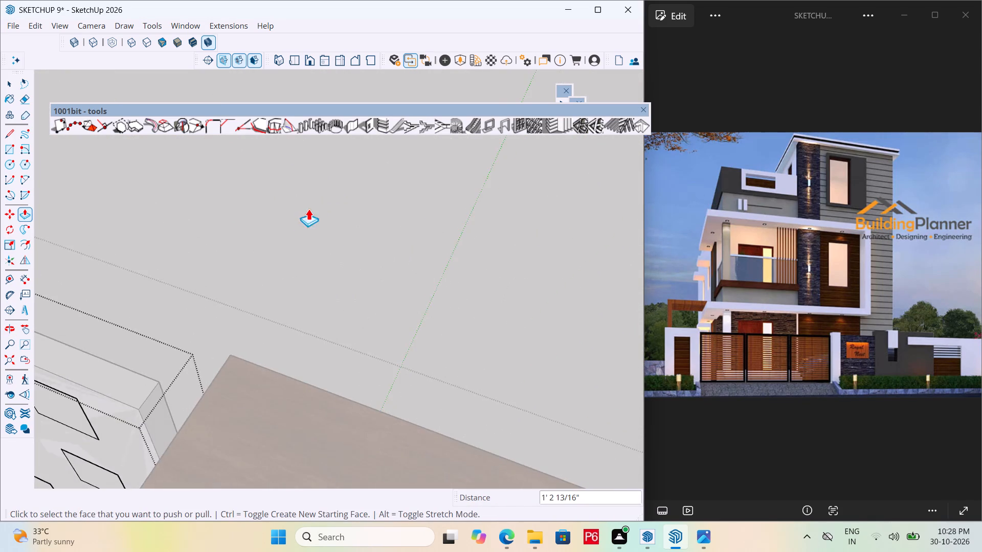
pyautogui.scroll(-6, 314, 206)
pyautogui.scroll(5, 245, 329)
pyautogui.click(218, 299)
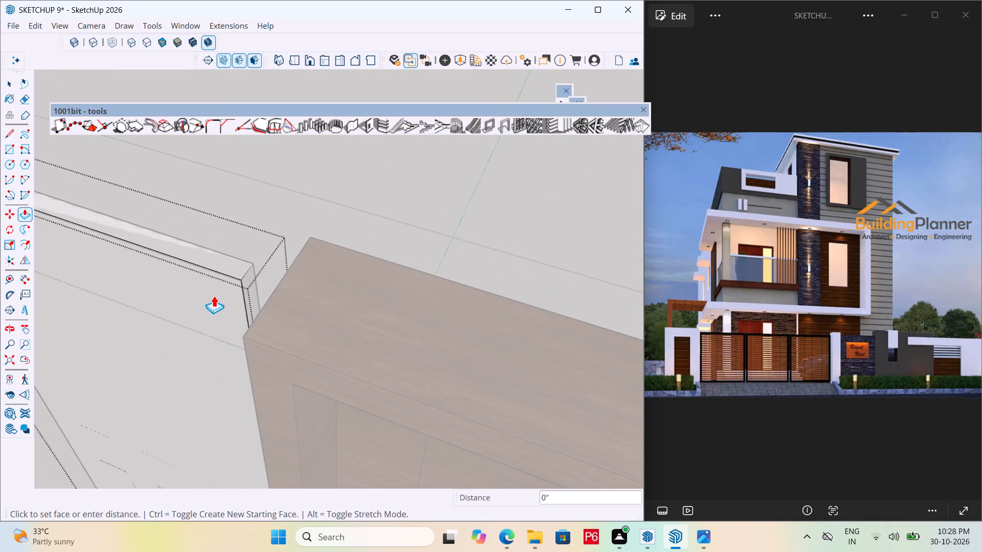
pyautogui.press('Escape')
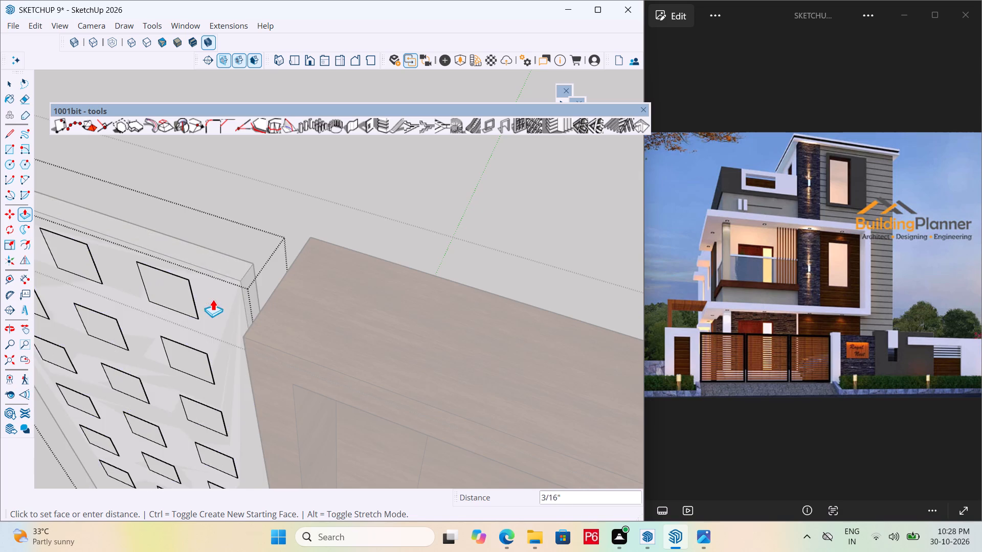
# Open the blank panel for editing and delete its face seen through the perforated screen's openings.
pyautogui.moveTo(162, 302); pyautogui.dragTo(473, 60, button='middle')
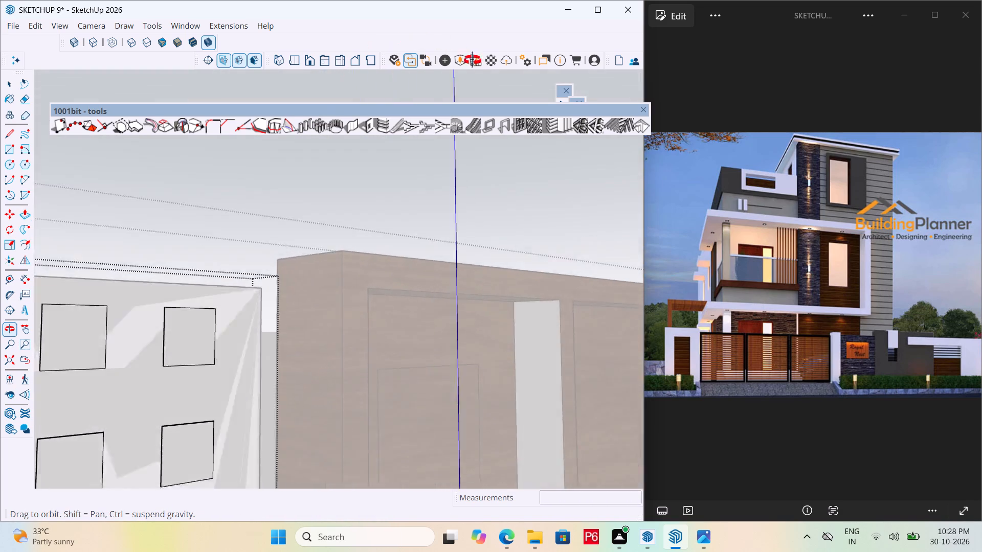
pyautogui.moveTo(473, 60); pyautogui.dragTo(868, 122, button='middle')
pyautogui.moveTo(438, 392); pyautogui.dragTo(491, 353, button='middle')
pyautogui.scroll(1, 481, 351)
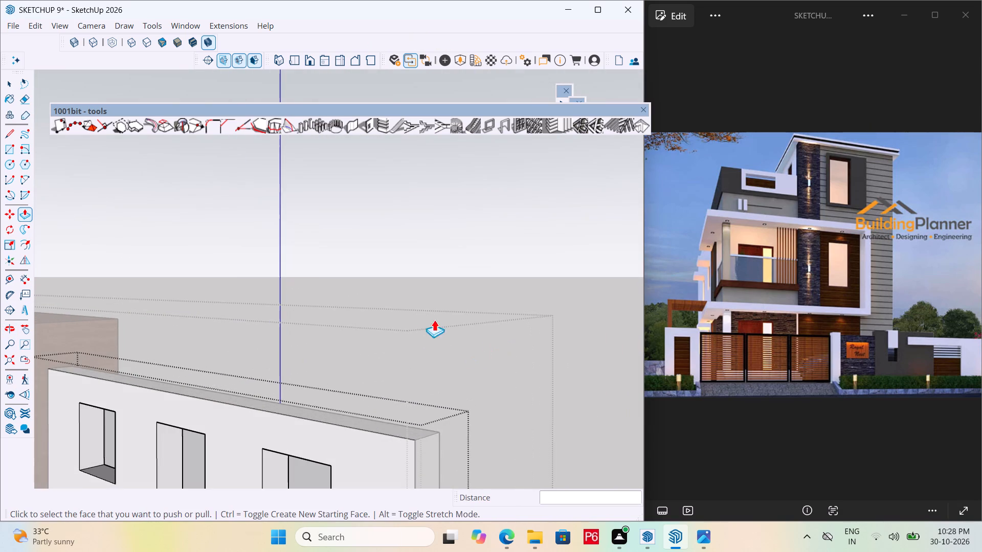
pyautogui.scroll(-6, 192, 258)
pyautogui.scroll(-6, 450, 304)
pyautogui.moveTo(412, 372); pyautogui.dragTo(364, 330, button='middle')
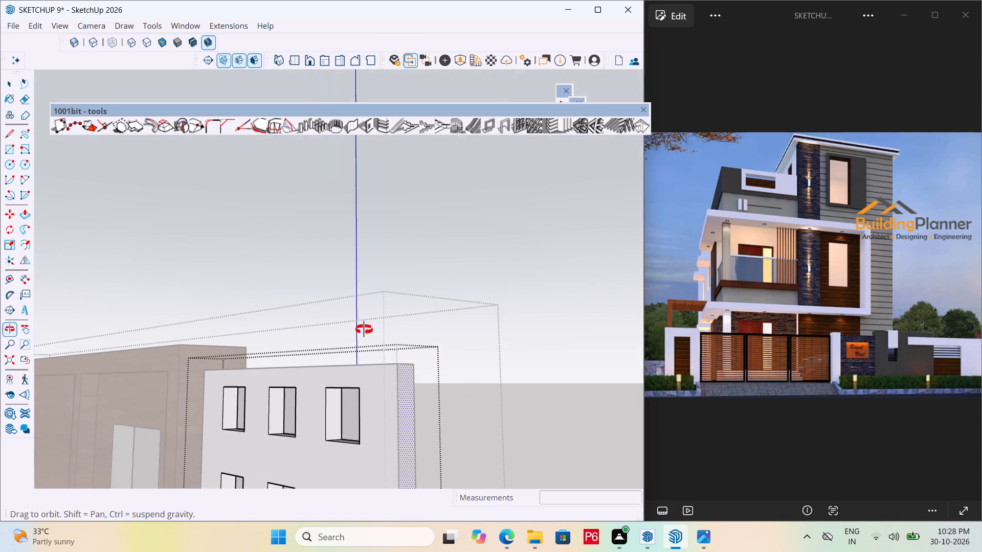
pyautogui.moveTo(364, 330); pyautogui.dragTo(510, 378, button='middle')
pyautogui.press('space')
pyautogui.scroll(4, 350, 382)
pyautogui.click(328, 409)
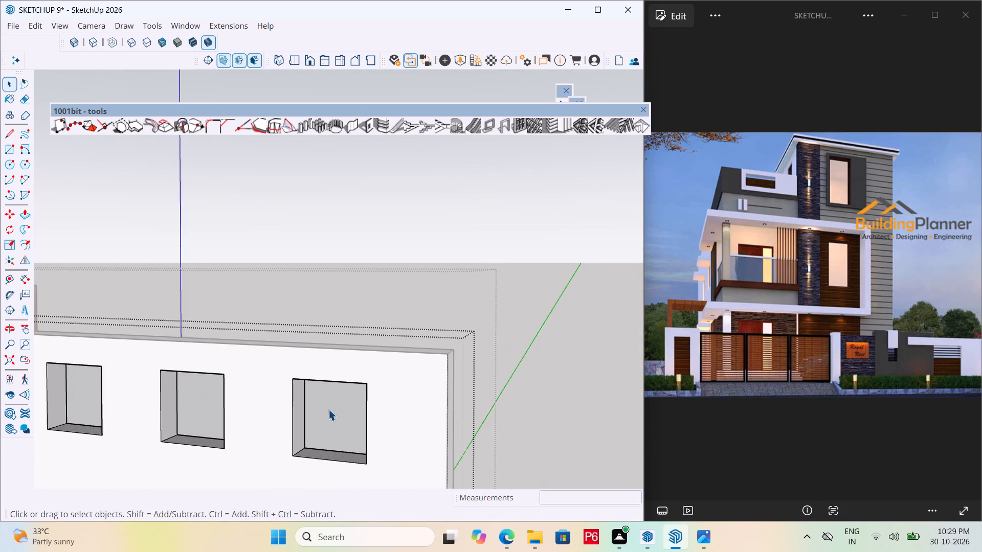
pyautogui.doubleClick(323, 403)
pyautogui.click(323, 399)
pyautogui.press('Delete')
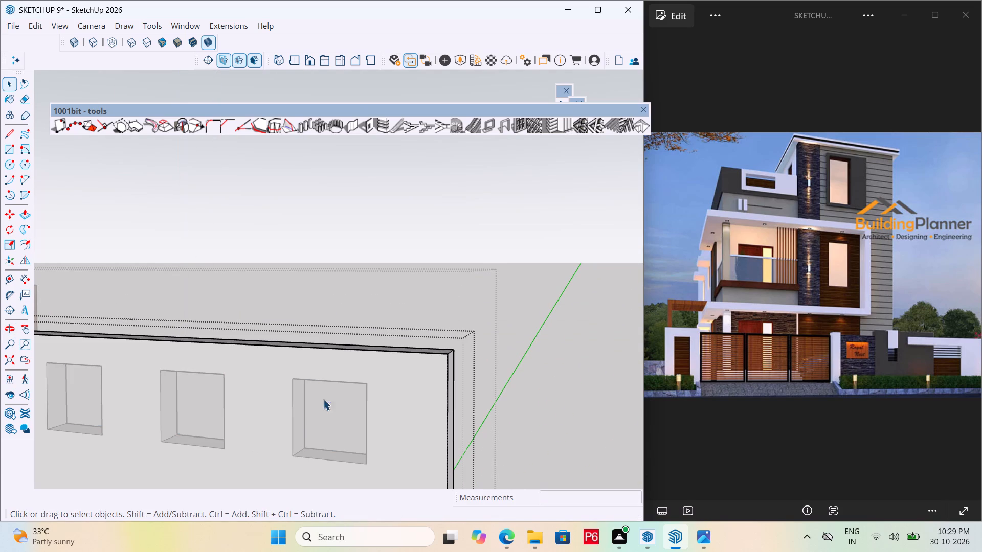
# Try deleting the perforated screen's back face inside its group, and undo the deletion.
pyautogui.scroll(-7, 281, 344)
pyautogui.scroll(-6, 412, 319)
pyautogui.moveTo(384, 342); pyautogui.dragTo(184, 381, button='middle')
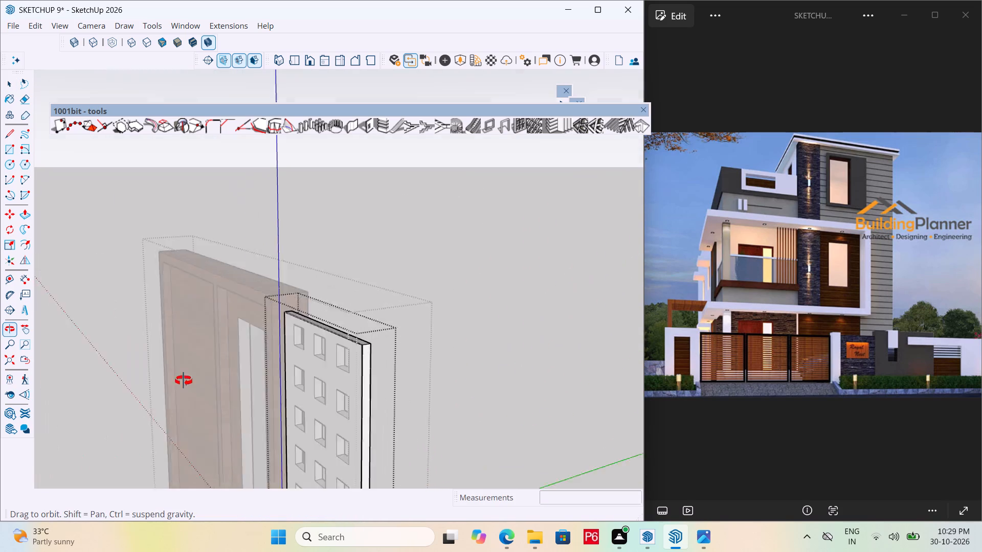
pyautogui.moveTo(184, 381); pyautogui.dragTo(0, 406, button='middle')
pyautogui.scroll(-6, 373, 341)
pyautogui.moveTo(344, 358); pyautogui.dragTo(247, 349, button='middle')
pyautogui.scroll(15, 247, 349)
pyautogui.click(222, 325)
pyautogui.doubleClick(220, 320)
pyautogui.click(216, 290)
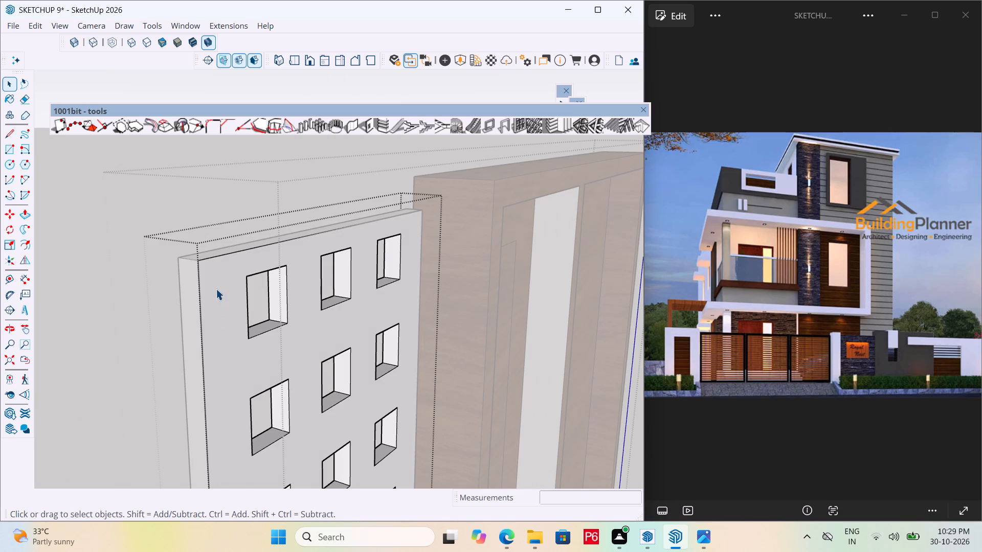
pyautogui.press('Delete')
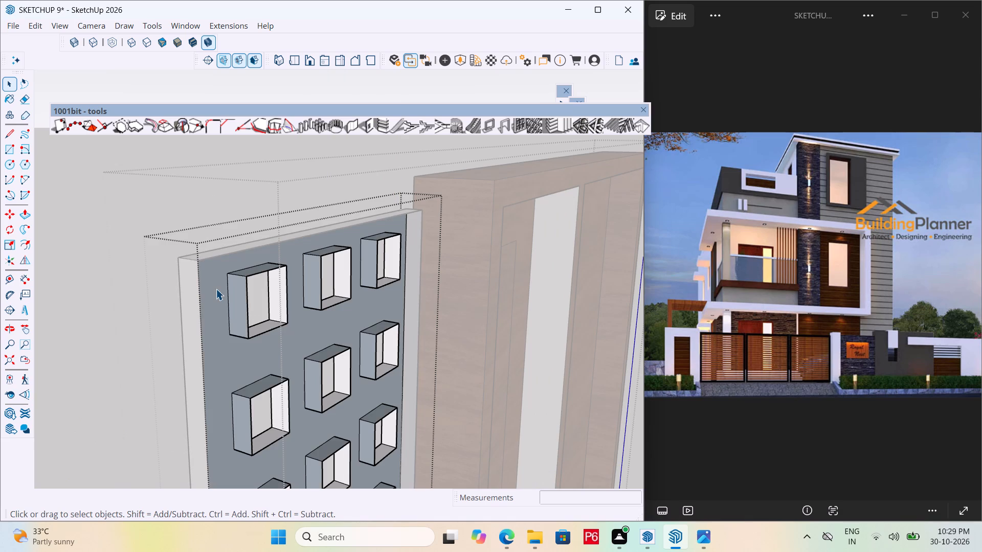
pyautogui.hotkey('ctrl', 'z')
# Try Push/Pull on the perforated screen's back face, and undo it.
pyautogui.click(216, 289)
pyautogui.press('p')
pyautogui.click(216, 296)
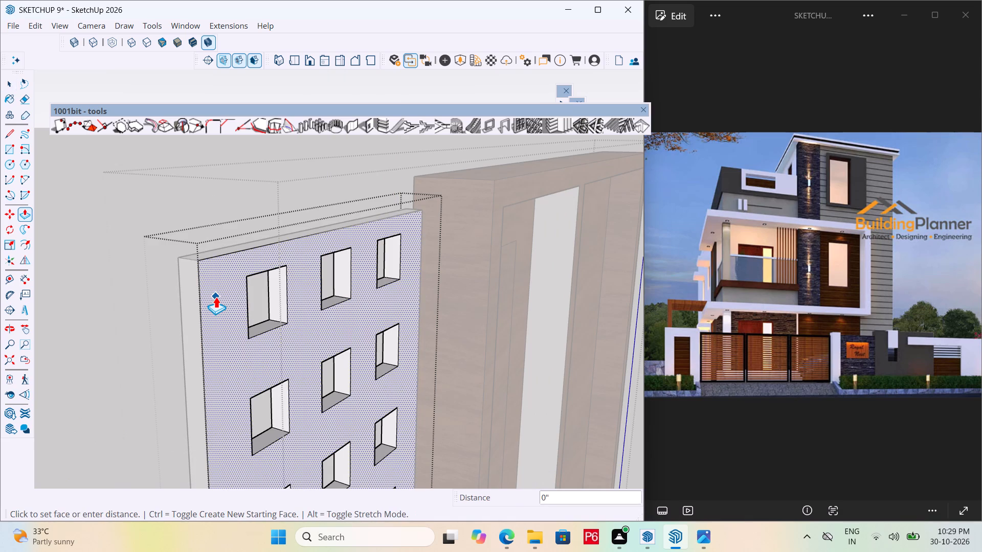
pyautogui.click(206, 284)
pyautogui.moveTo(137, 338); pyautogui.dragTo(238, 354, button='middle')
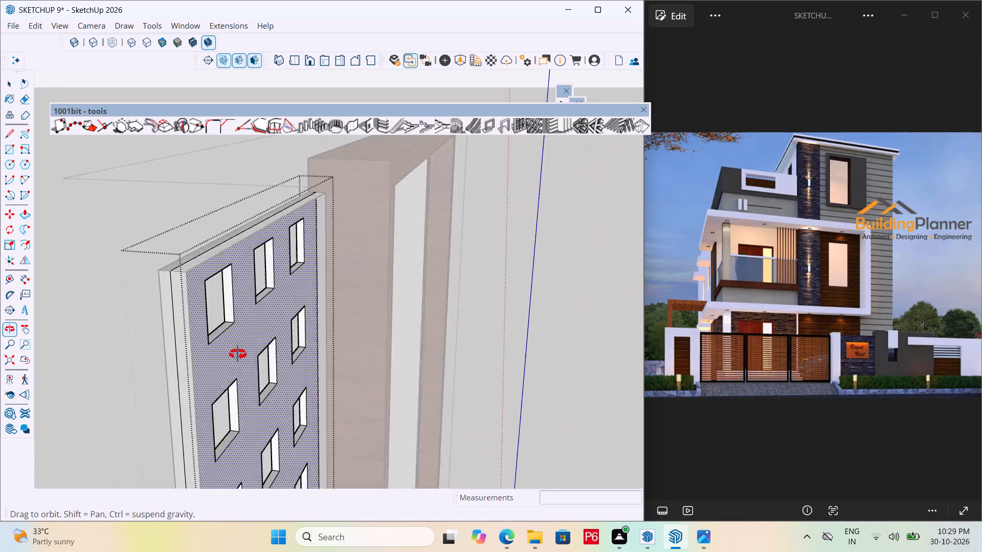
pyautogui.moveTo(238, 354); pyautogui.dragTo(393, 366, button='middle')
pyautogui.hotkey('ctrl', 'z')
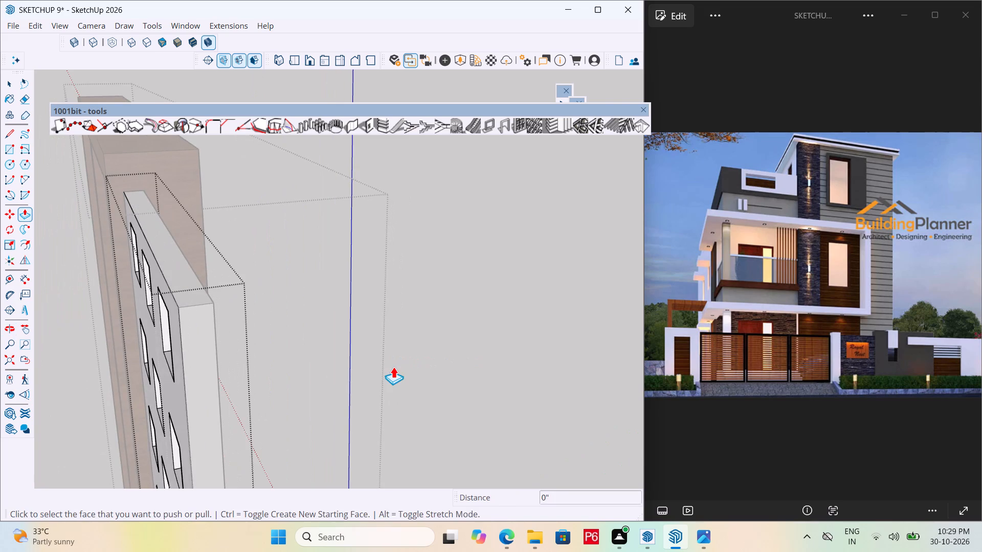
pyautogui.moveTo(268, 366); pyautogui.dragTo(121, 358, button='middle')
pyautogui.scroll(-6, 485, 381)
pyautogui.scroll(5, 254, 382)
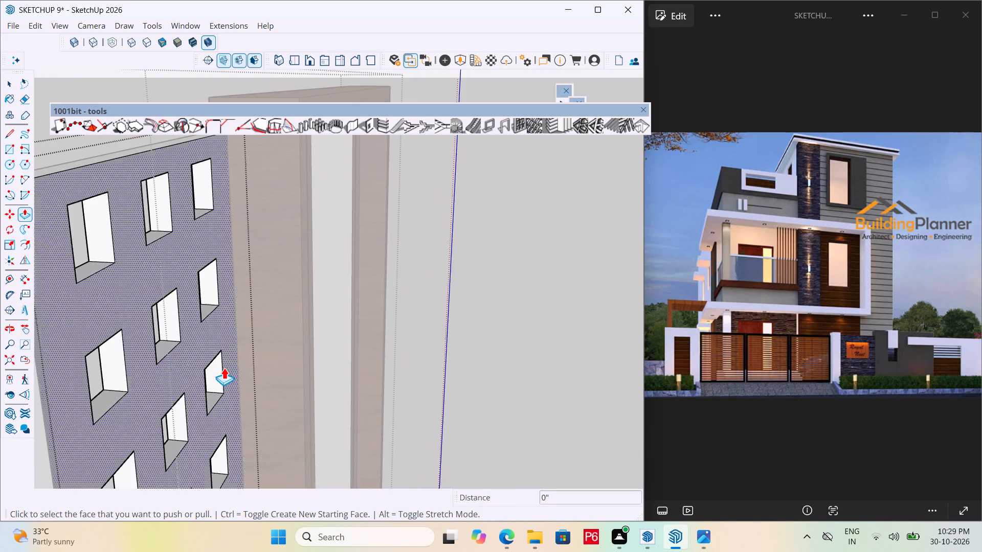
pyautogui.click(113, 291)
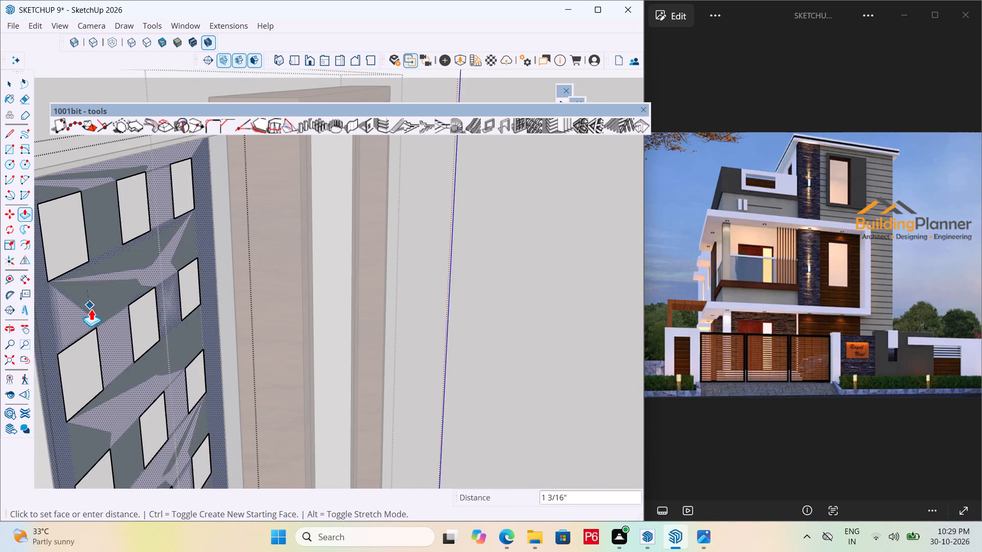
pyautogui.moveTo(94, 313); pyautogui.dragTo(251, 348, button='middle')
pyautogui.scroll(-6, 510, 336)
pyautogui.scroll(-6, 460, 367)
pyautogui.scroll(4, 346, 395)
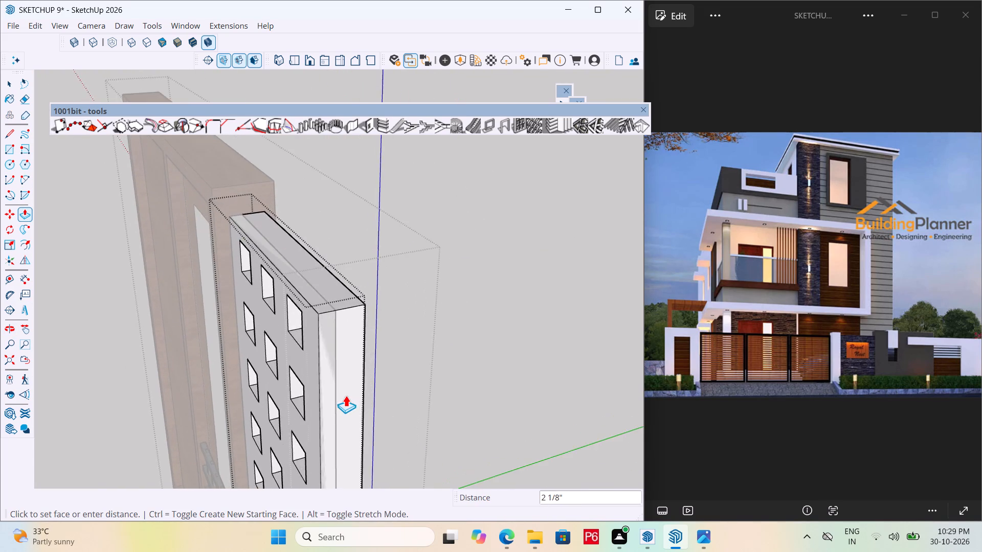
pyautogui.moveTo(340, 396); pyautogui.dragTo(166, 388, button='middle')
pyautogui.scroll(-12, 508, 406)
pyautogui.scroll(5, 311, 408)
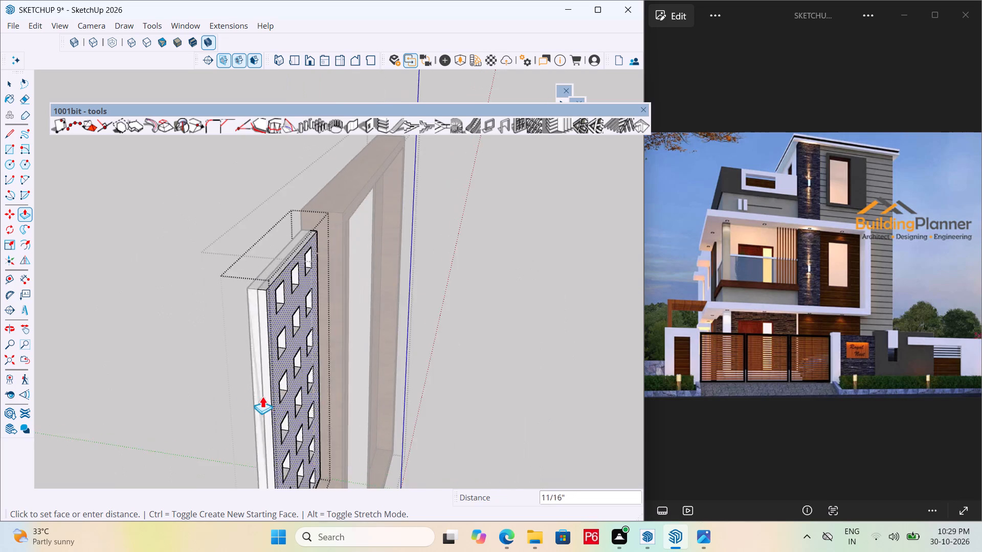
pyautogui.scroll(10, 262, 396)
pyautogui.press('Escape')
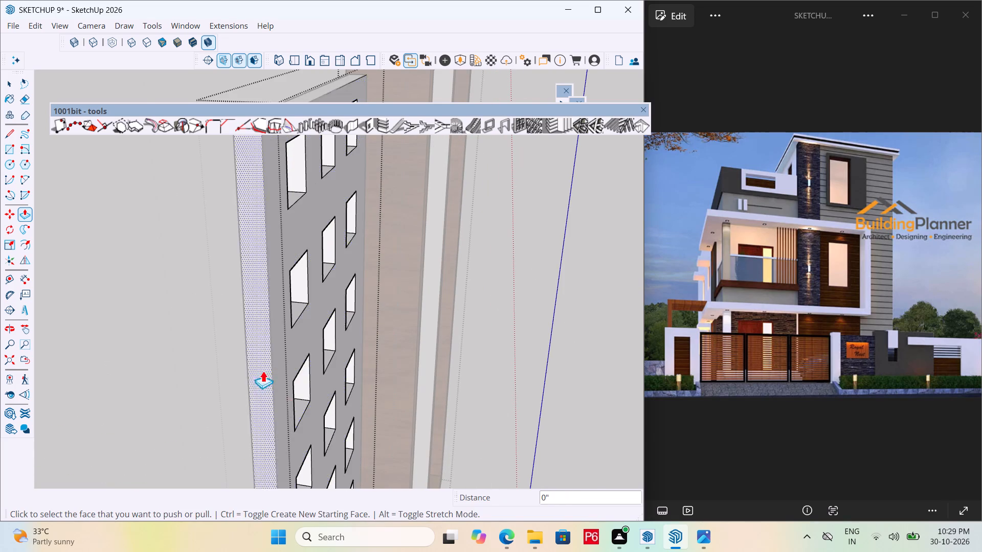
# Push the perforated screen's back face in about 11/16" to thin the screen, and leave group editing.
pyautogui.scroll(4, 272, 343)
pyautogui.click(279, 352)
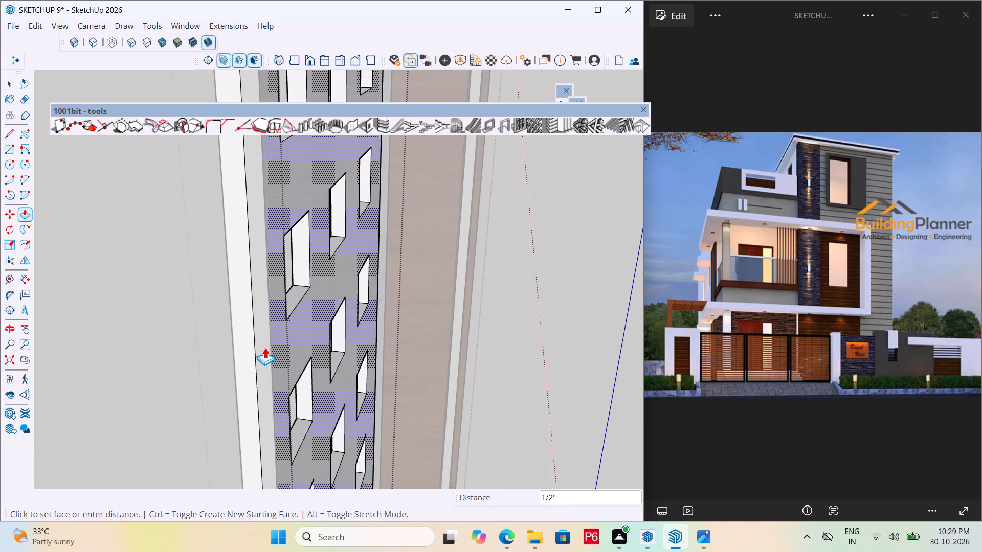
pyautogui.scroll(4, 271, 340)
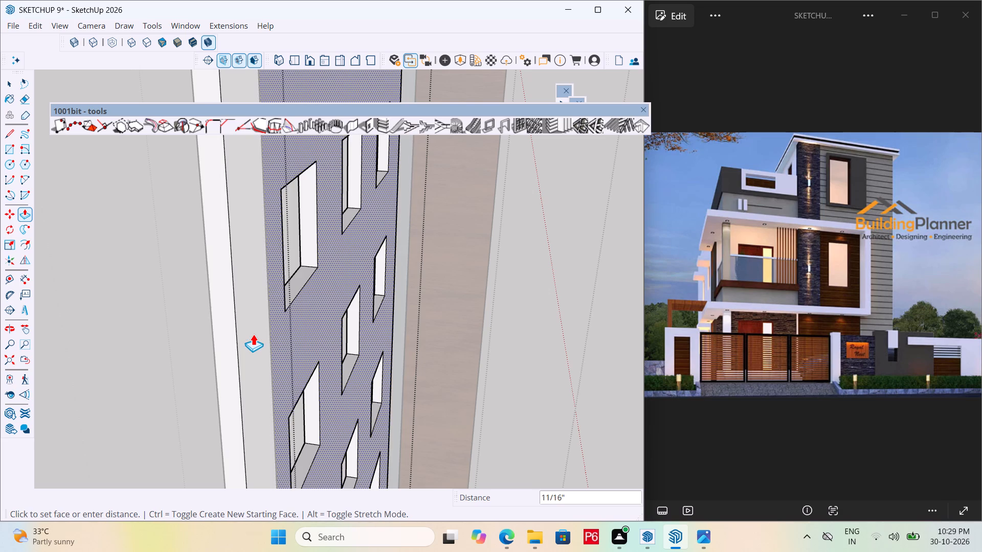
pyautogui.click(249, 330)
pyautogui.moveTo(211, 357); pyautogui.dragTo(398, 374, button='middle')
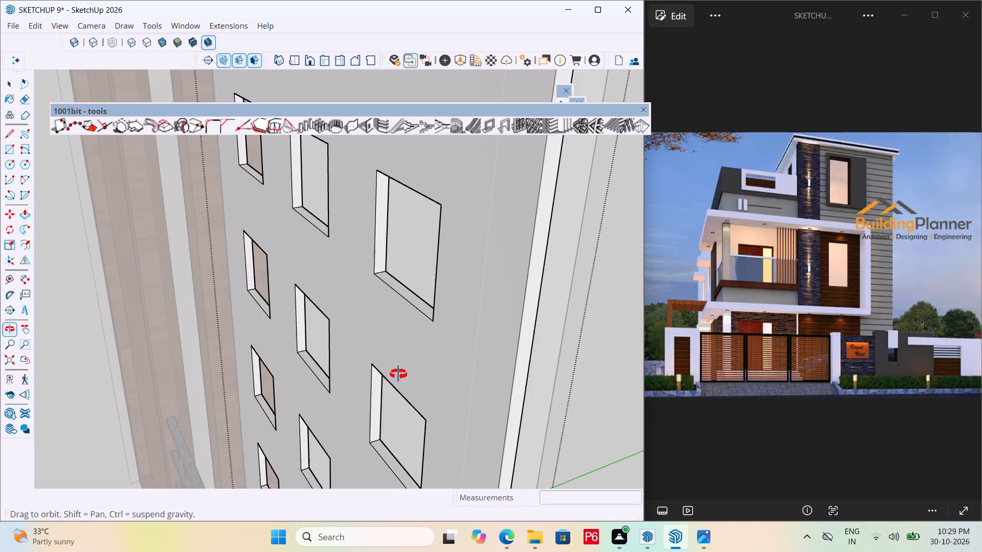
pyautogui.moveTo(398, 374); pyautogui.dragTo(358, 374, button='middle')
pyautogui.scroll(-6, 357, 344)
pyautogui.press('space')
pyautogui.click(456, 341)
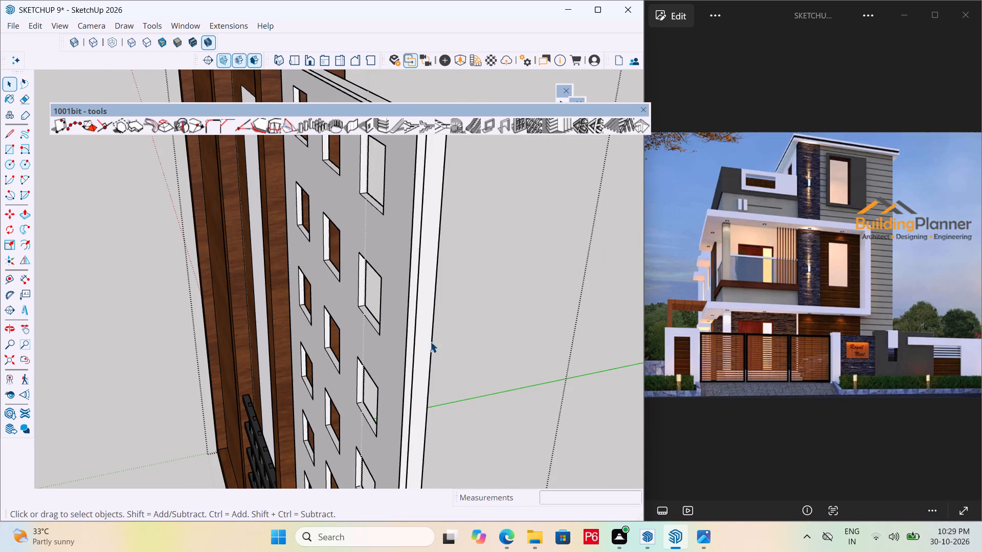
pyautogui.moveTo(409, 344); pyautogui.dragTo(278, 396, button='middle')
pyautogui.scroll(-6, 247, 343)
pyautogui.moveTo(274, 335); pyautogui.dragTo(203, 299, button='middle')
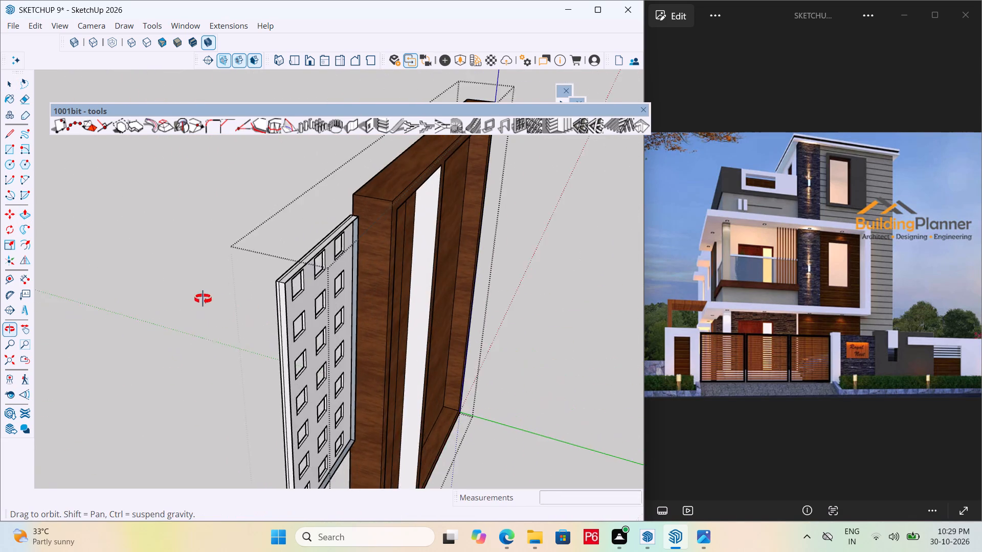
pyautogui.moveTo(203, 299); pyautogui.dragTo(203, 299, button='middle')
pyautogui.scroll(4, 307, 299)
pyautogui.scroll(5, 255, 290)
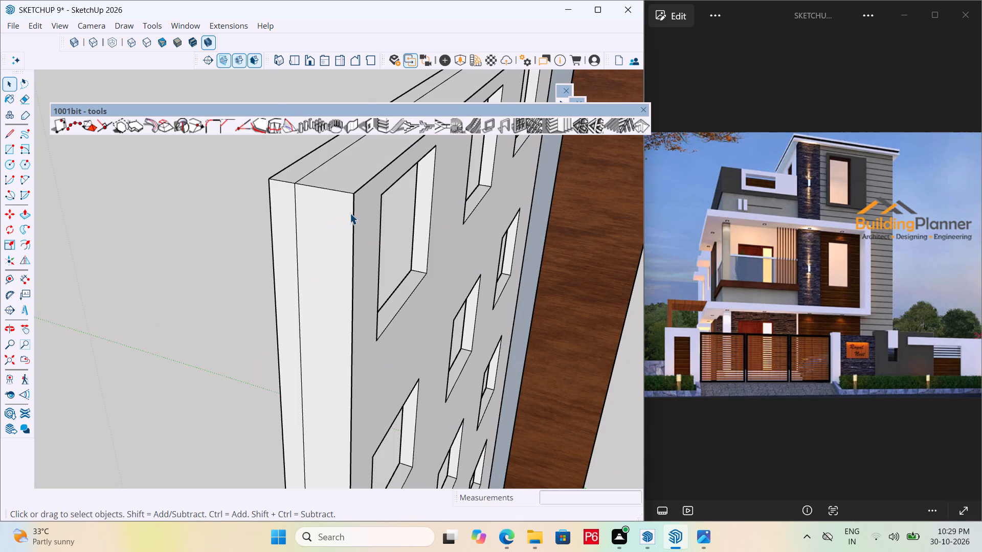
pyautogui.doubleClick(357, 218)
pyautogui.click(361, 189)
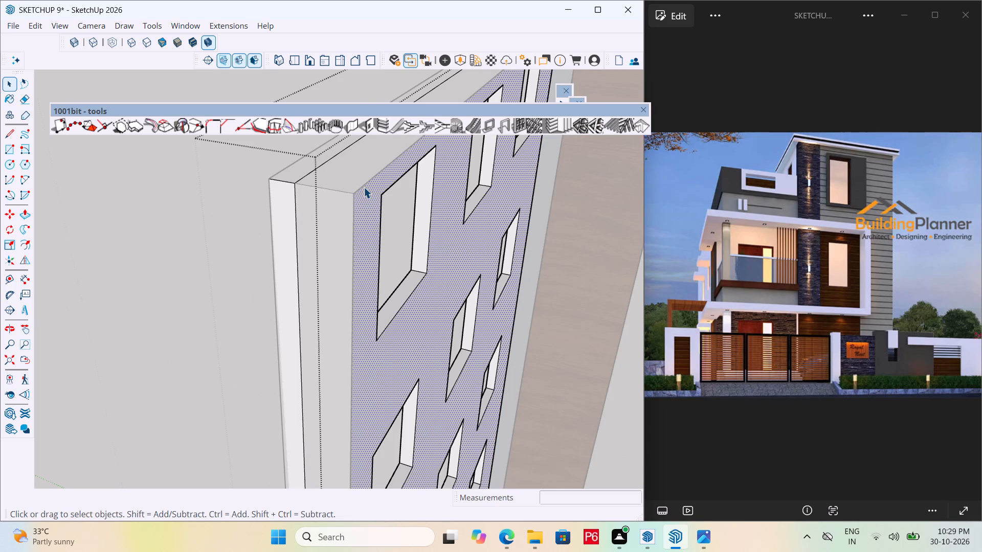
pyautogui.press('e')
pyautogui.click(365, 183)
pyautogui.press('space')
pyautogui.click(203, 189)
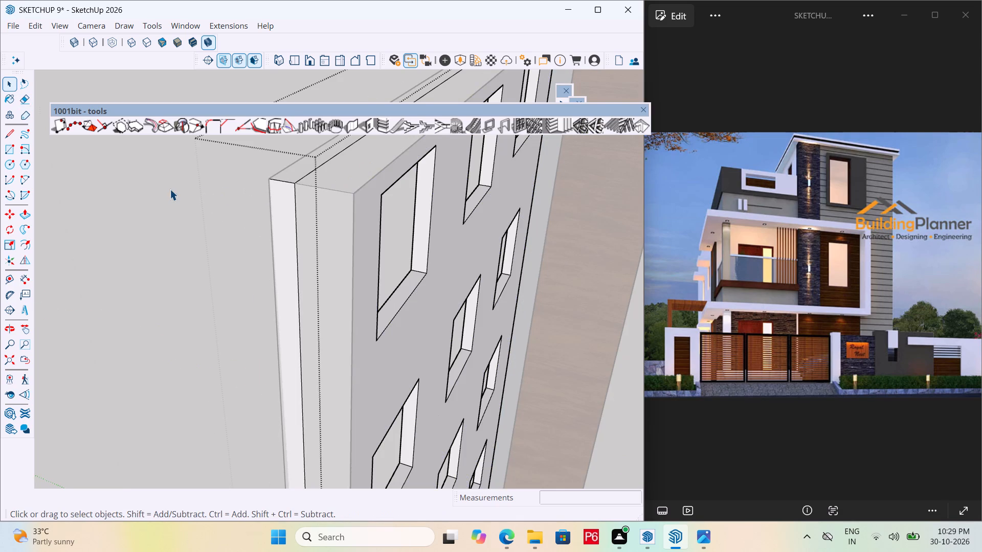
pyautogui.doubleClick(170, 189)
# Open the blank panel for editing and erase its front edges around the upper outer corner.
pyautogui.click(324, 190)
pyautogui.click(330, 206)
pyautogui.doubleClick(330, 206)
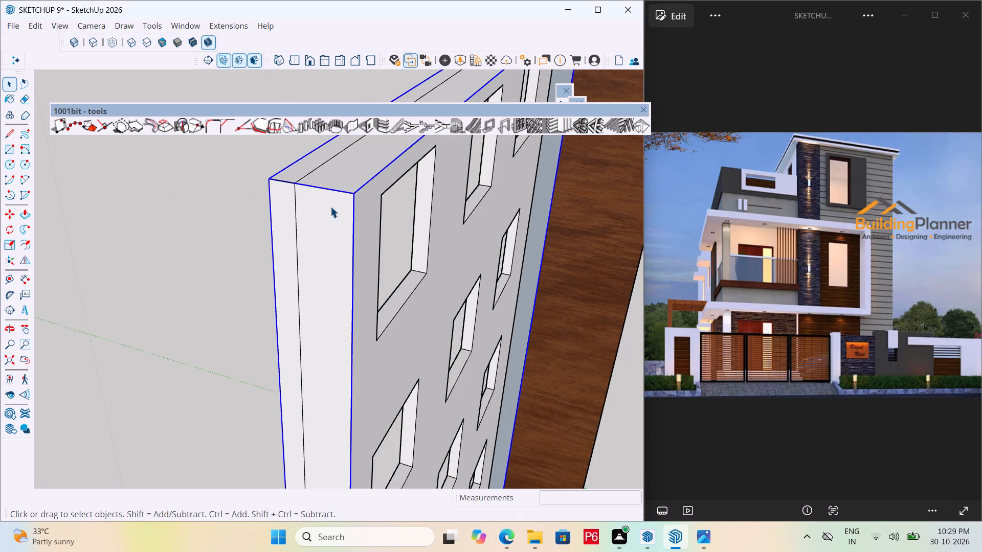
pyautogui.press('e')
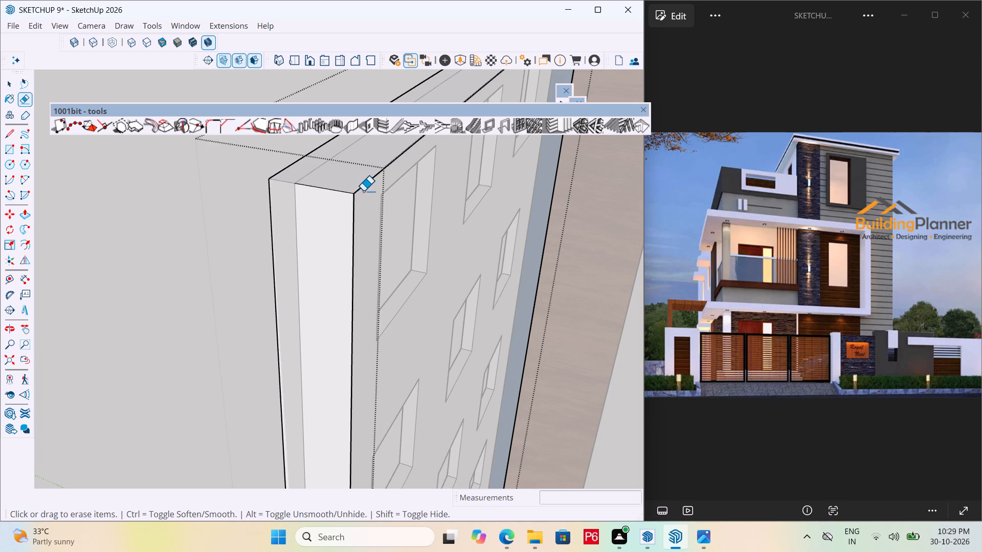
pyautogui.click(363, 191)
pyautogui.click(364, 188)
pyautogui.click(350, 202)
pyautogui.click(348, 195)
# Erase the blank panel's remaining front edges along its bottom and far side, and leave group editing.
pyautogui.scroll(-2, 232, 179)
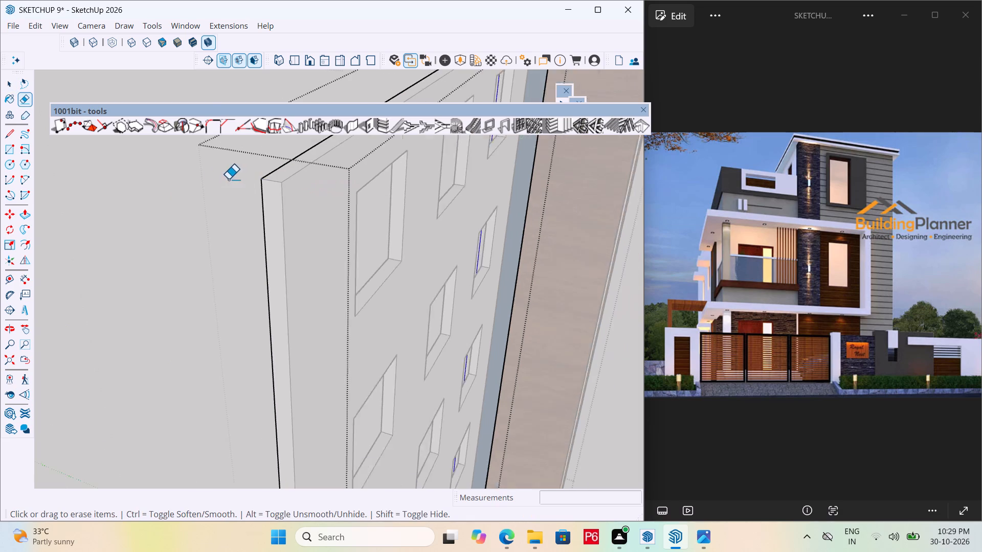
pyautogui.scroll(-10, 228, 179)
pyautogui.scroll(-7, 226, 250)
pyautogui.scroll(15, 266, 421)
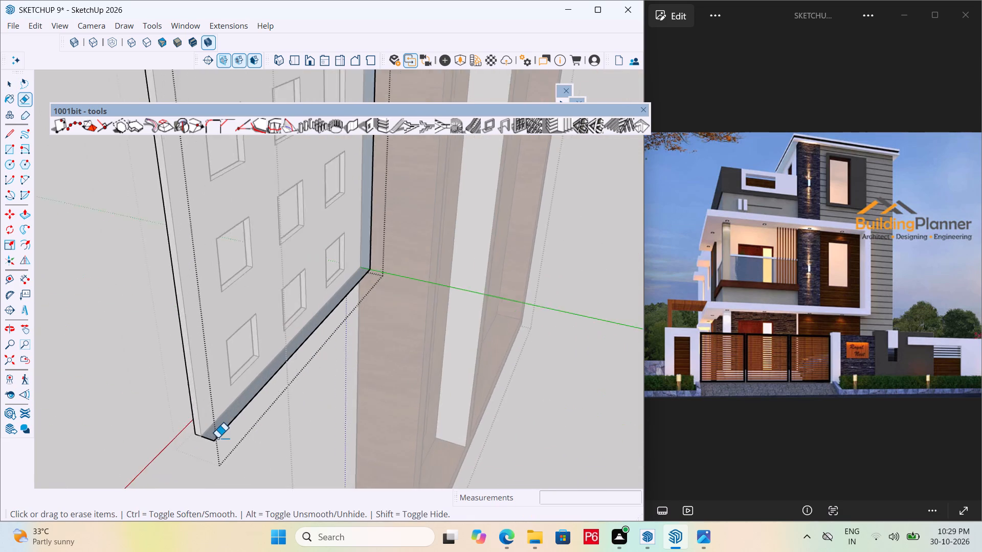
pyautogui.scroll(11, 217, 438)
pyautogui.moveTo(189, 442); pyautogui.dragTo(208, 431)
pyautogui.click(228, 429)
pyautogui.scroll(-6, 151, 450)
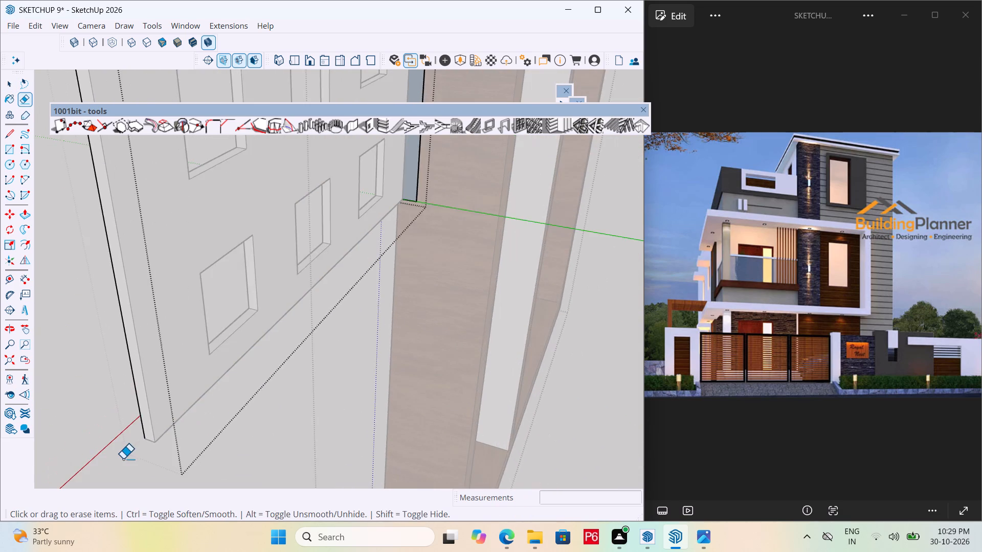
pyautogui.scroll(-7, 122, 459)
pyautogui.scroll(4, 316, 307)
pyautogui.scroll(6, 360, 218)
pyautogui.click(337, 229)
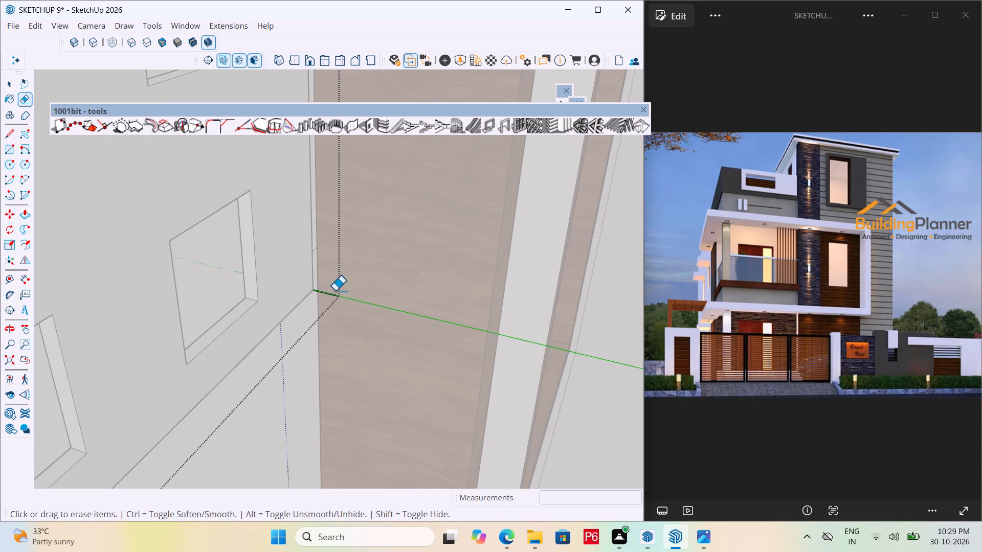
pyautogui.moveTo(335, 291); pyautogui.dragTo(327, 296)
pyautogui.scroll(-14, 329, 371)
pyautogui.scroll(-8, 301, 416)
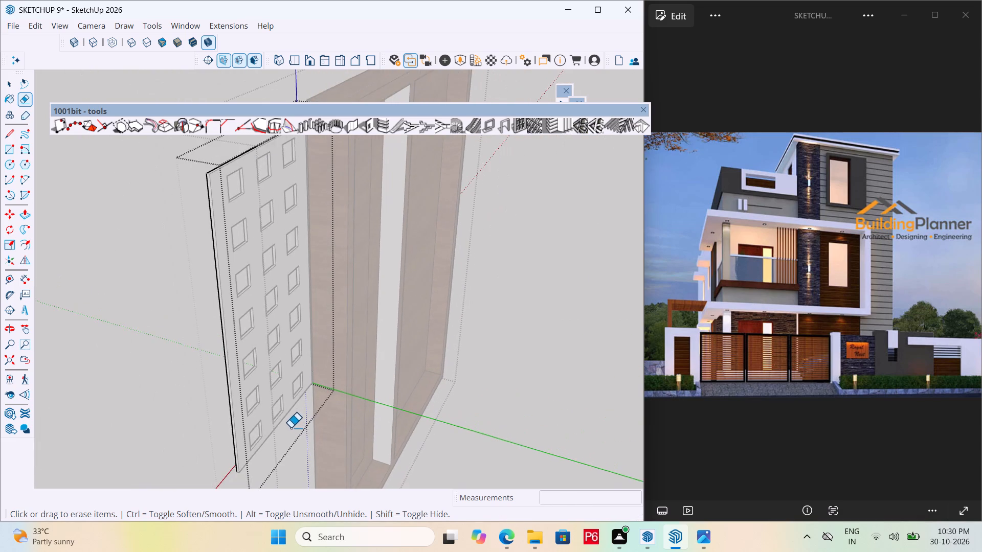
pyautogui.scroll(-6, 293, 429)
pyautogui.scroll(18, 284, 248)
pyautogui.doubleClick(313, 206)
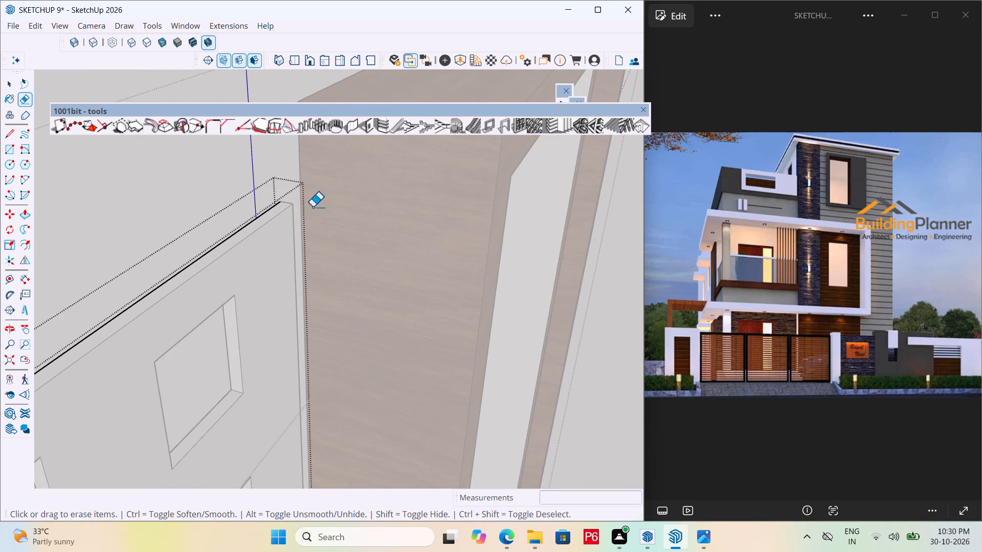
pyautogui.scroll(-7, 407, 195)
pyautogui.scroll(-7, 355, 199)
pyautogui.scroll(-6, 258, 221)
pyautogui.moveTo(199, 289); pyautogui.dragTo(388, 311, button='middle')
pyautogui.press('space')
pyautogui.click(576, 342)
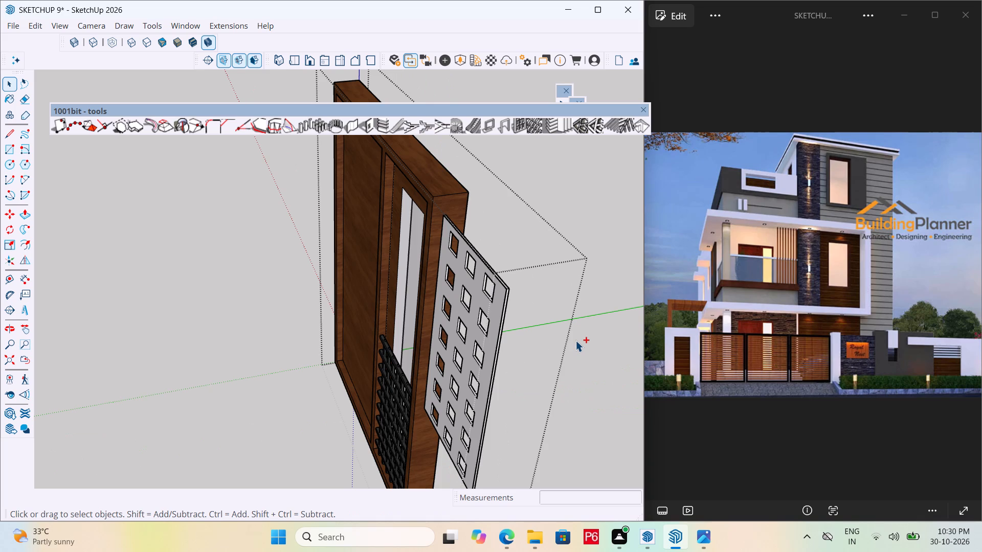
# Save the model.
pyautogui.hotkey('ctrl', 's')
pyautogui.hotkey('ctrl', 's')
pyautogui.hotkey('ctrl', 's')
pyautogui.hotkey('ctrl', 's')
pyautogui.hotkey('ctrl', 's')
pyautogui.hotkey('ctrl', 's')
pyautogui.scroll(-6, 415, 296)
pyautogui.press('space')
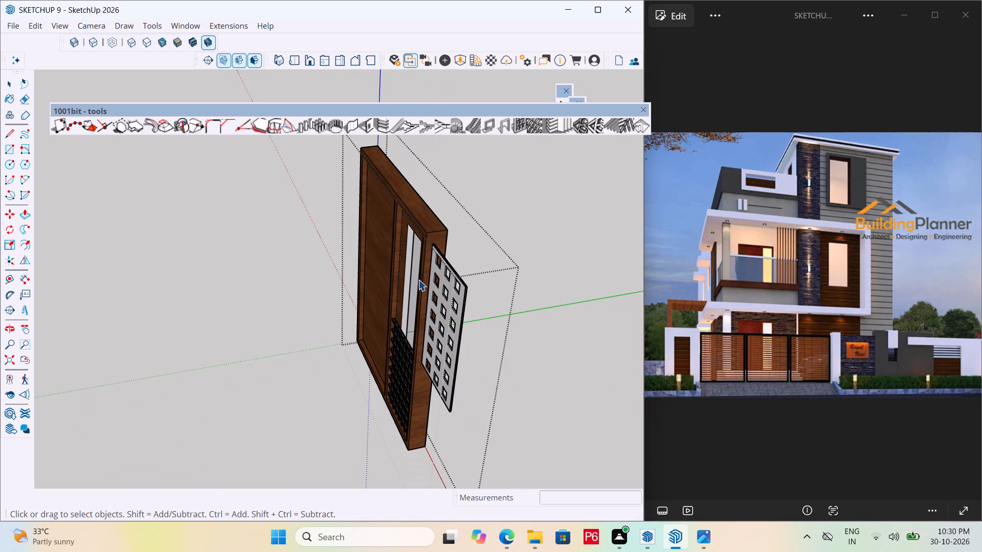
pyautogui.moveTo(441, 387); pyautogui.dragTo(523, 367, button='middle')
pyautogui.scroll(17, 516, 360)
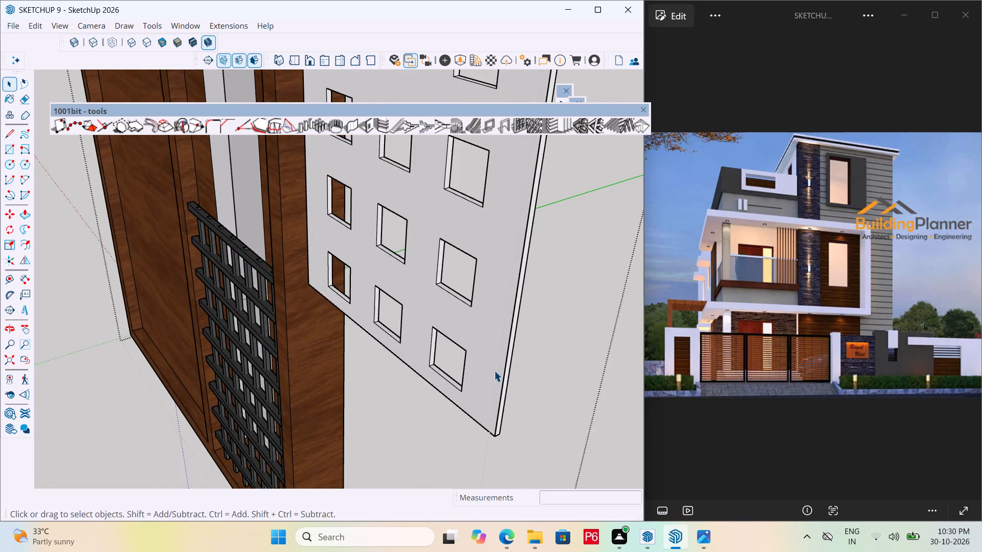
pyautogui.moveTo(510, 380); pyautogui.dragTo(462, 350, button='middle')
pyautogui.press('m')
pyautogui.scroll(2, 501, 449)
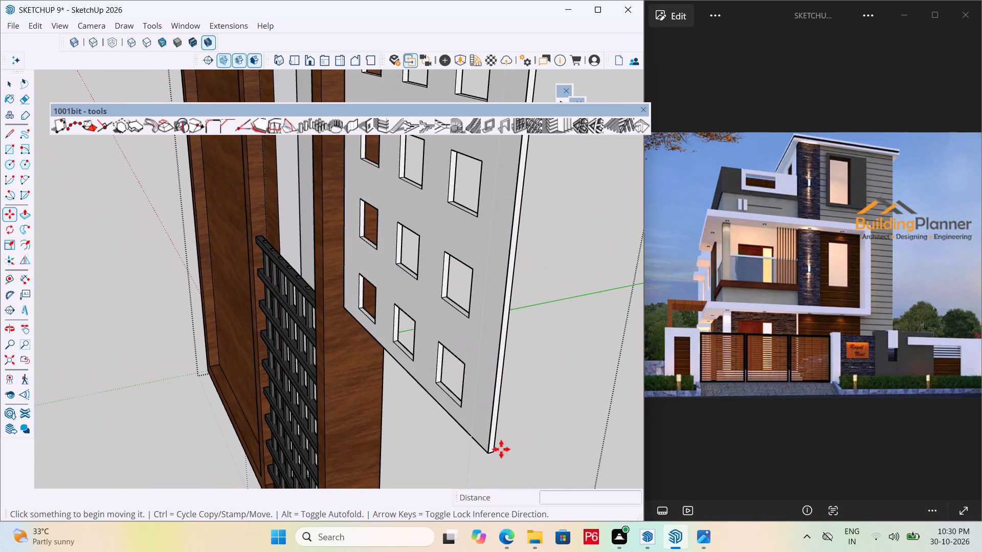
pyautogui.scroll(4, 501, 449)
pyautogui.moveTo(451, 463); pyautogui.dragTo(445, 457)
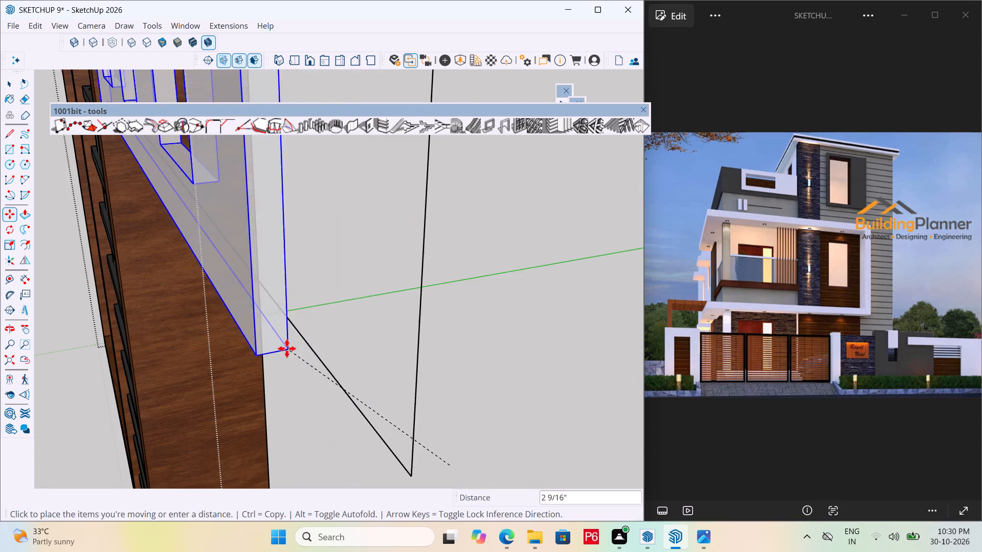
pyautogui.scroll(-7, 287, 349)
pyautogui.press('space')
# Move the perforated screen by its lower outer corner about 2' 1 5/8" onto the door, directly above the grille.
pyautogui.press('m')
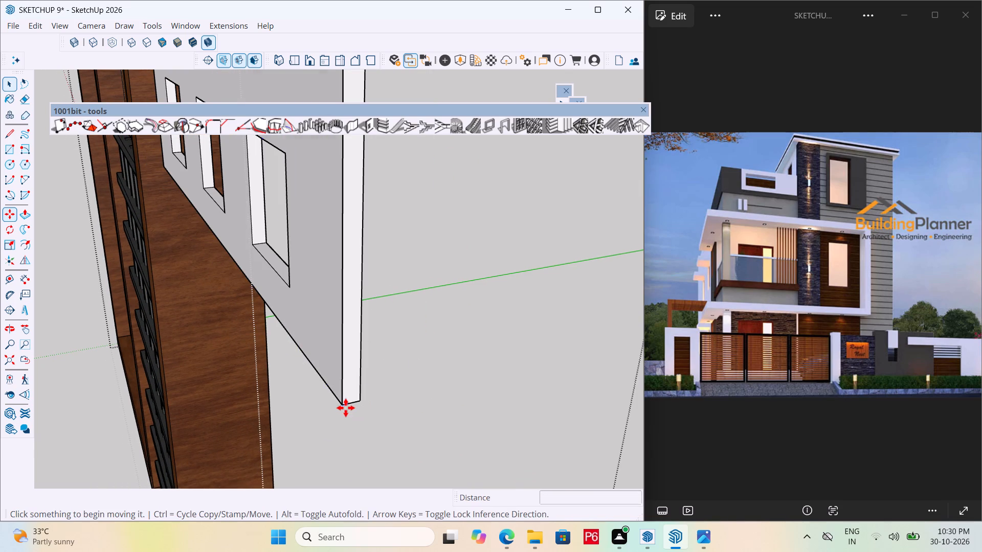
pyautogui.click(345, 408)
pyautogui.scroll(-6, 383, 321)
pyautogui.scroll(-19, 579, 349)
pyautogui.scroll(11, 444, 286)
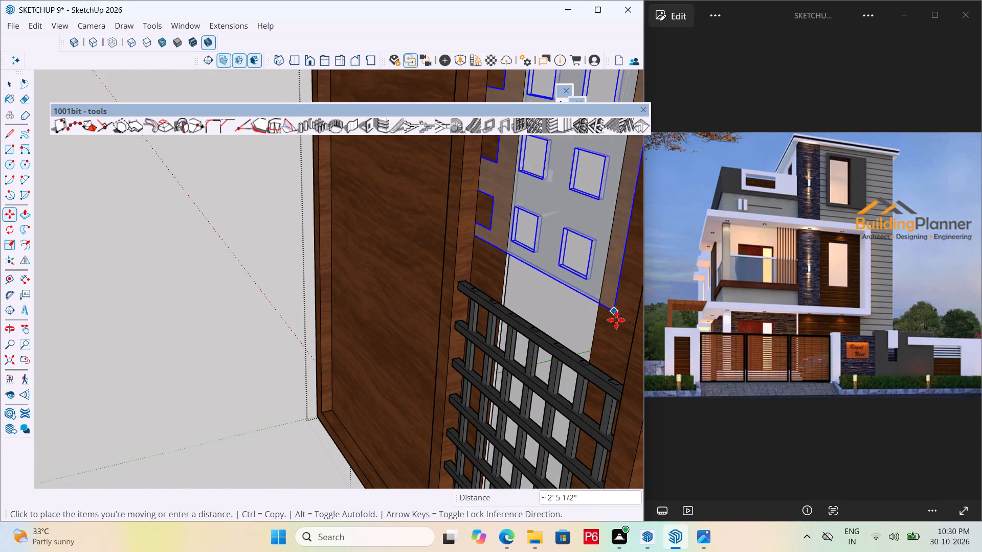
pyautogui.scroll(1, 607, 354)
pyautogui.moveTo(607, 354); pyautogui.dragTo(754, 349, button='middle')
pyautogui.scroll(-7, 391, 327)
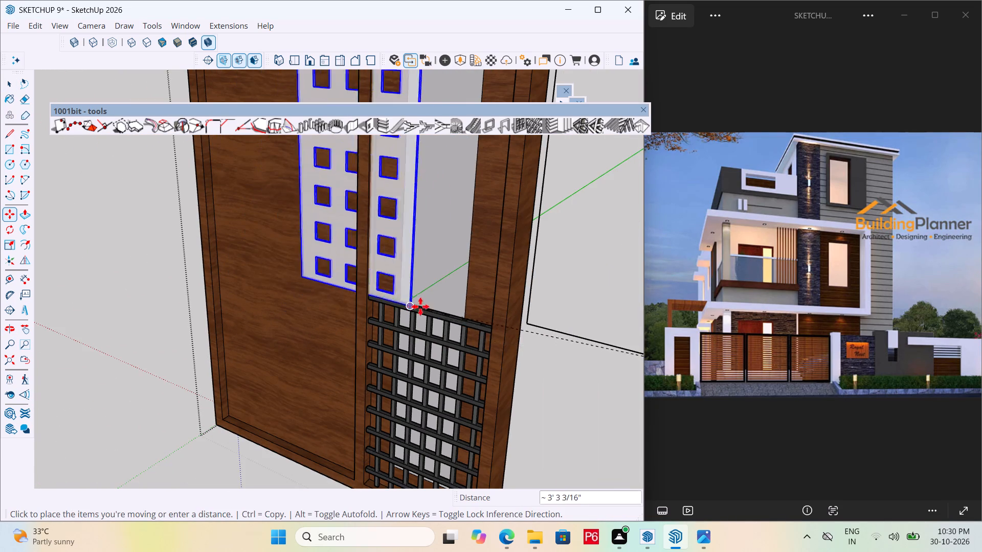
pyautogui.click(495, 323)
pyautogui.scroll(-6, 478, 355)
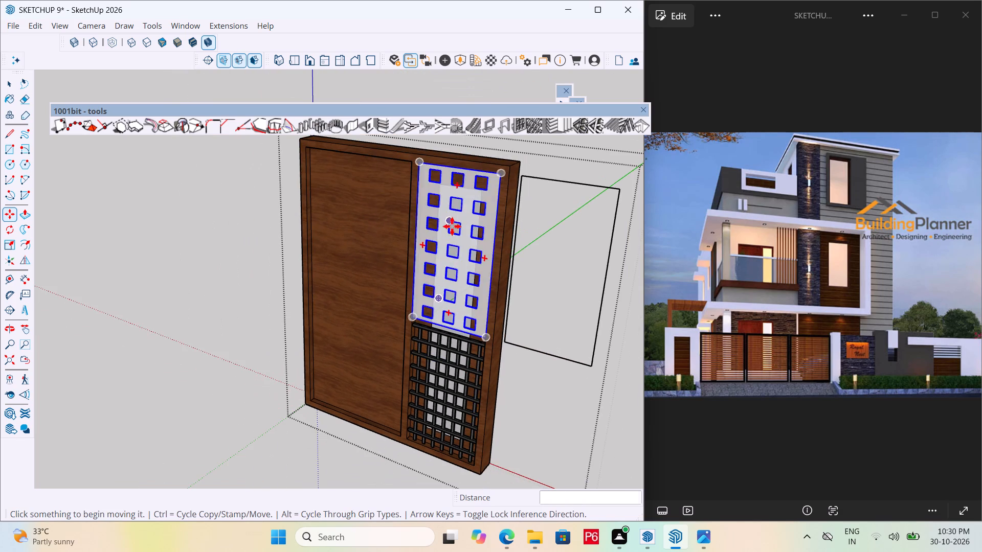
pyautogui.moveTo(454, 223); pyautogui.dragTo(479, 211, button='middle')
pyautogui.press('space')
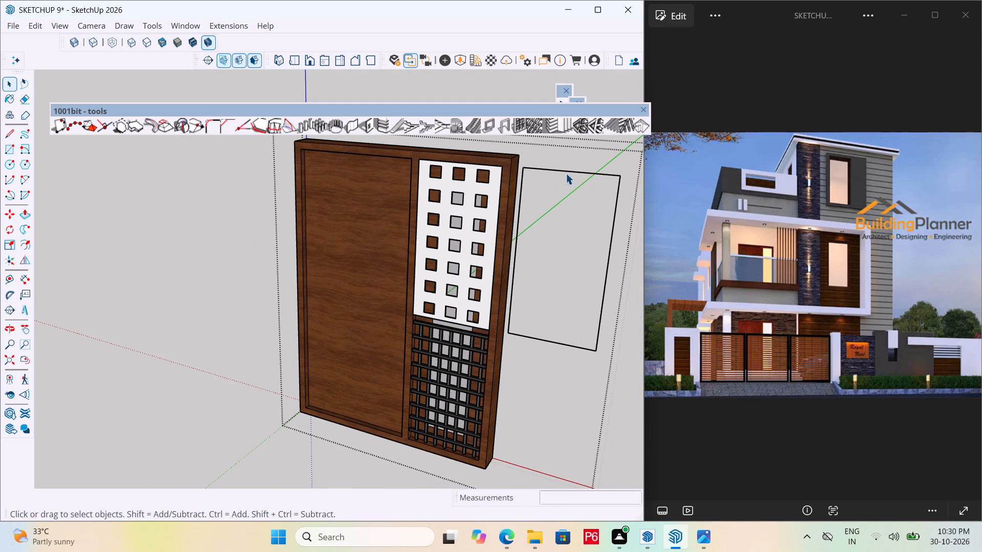
# Delete the empty rectangular outline left beside the door.
pyautogui.click(567, 170)
pyautogui.press('Delete')
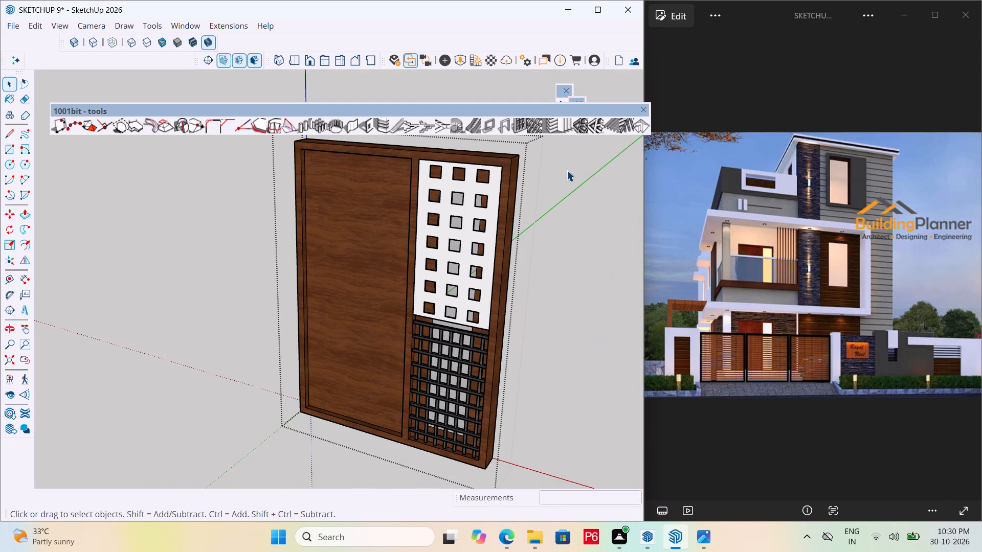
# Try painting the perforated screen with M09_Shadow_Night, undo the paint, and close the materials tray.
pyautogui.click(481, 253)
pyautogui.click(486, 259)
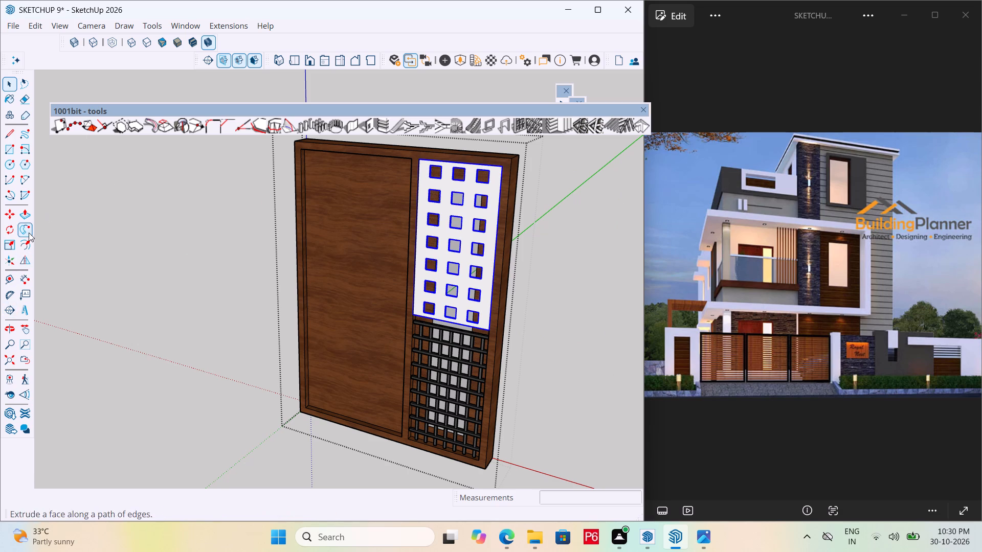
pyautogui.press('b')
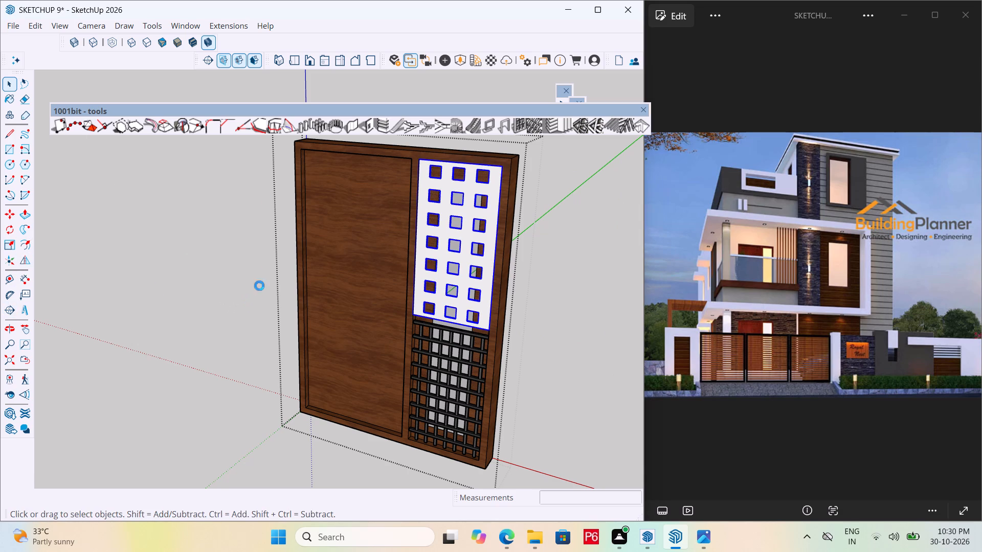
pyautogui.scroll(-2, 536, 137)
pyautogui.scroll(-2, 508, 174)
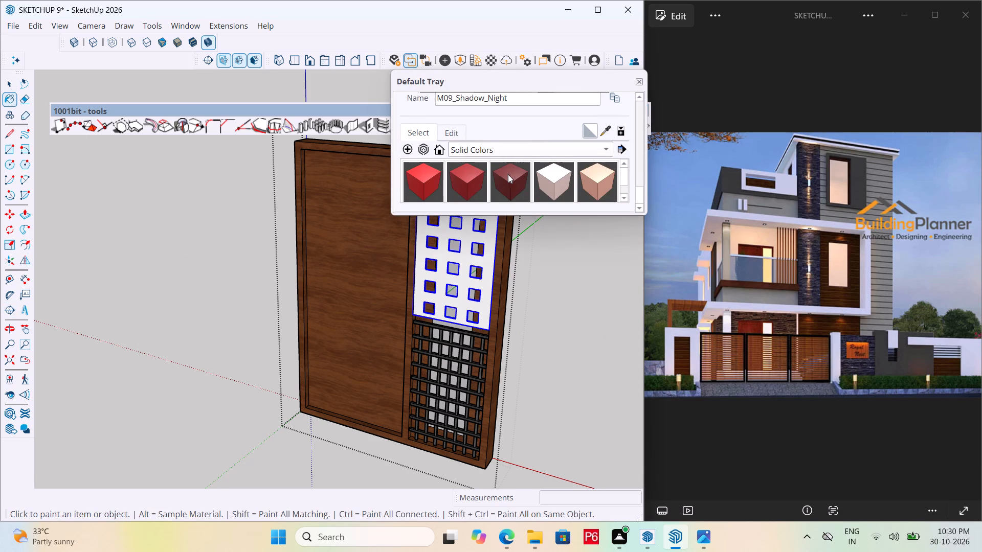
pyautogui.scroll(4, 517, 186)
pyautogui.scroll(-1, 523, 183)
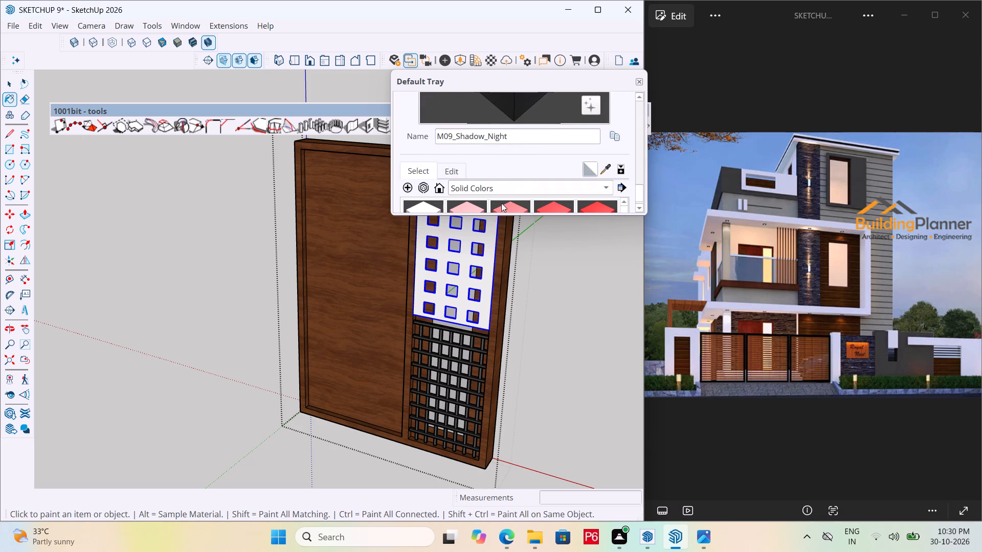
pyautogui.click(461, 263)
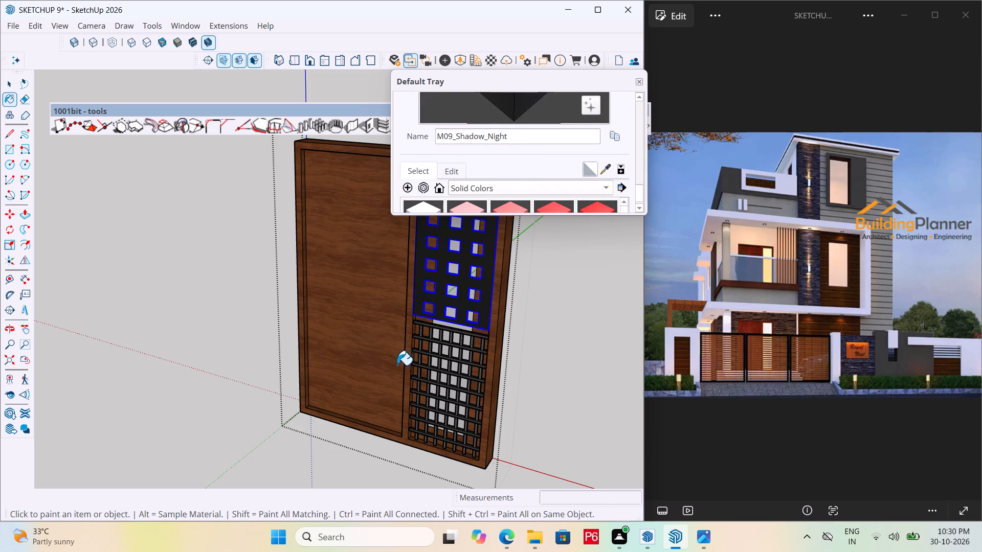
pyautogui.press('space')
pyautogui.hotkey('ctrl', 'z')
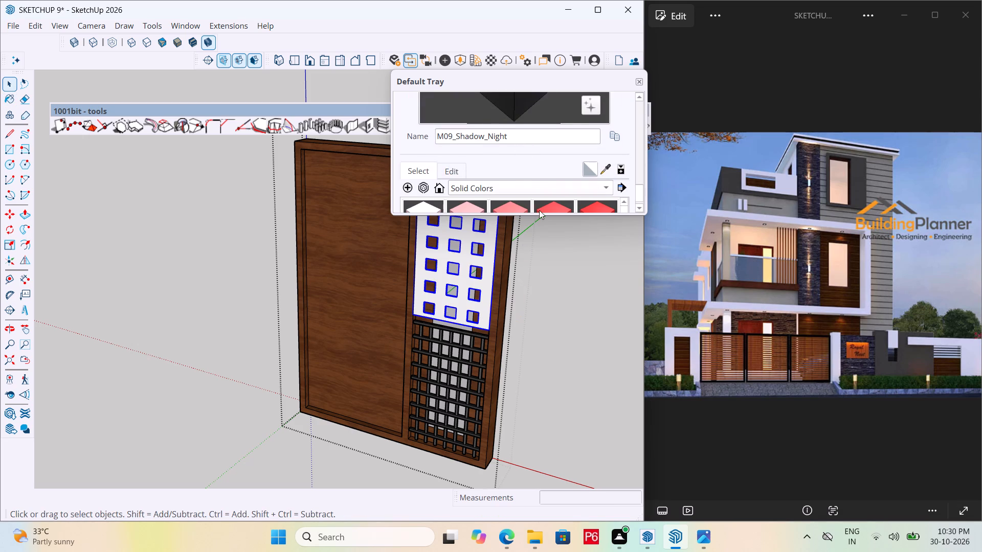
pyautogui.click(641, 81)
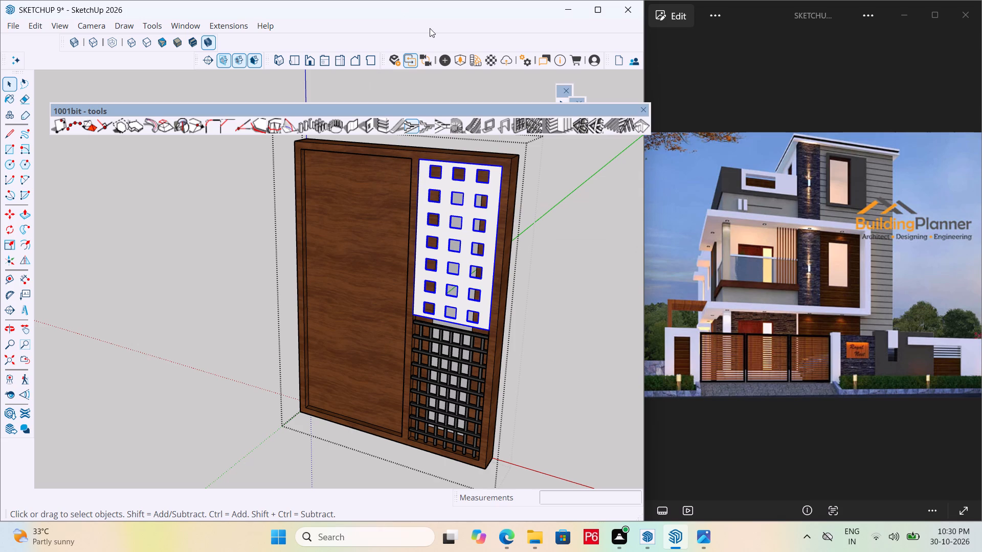
# Delete the perforated screen from above the door's grille.
pyautogui.press('space')
pyautogui.click(461, 234)
pyautogui.press('Delete')
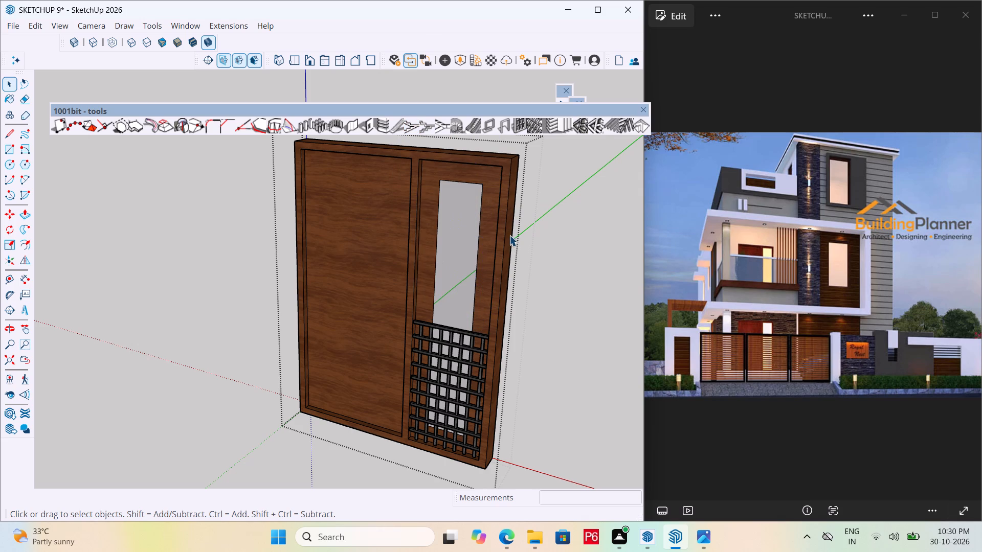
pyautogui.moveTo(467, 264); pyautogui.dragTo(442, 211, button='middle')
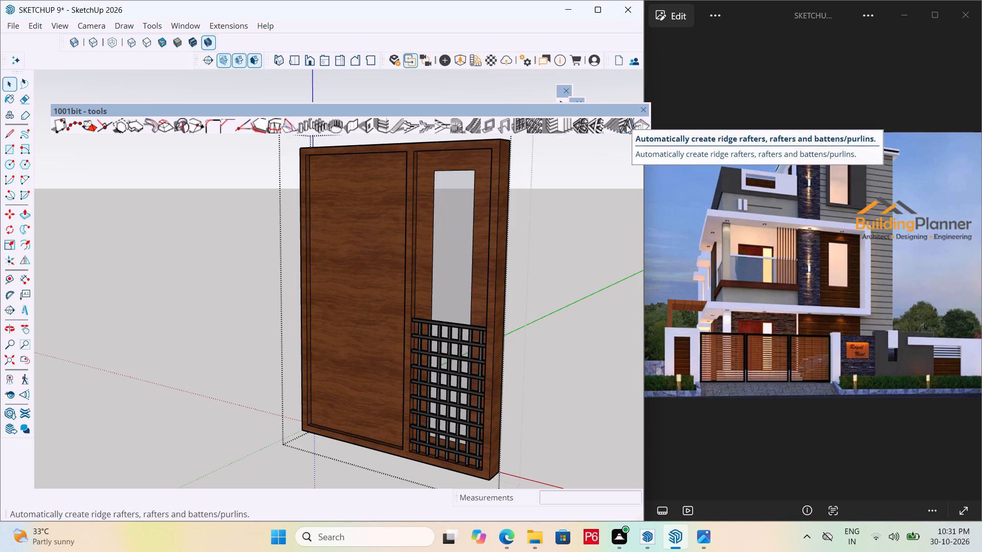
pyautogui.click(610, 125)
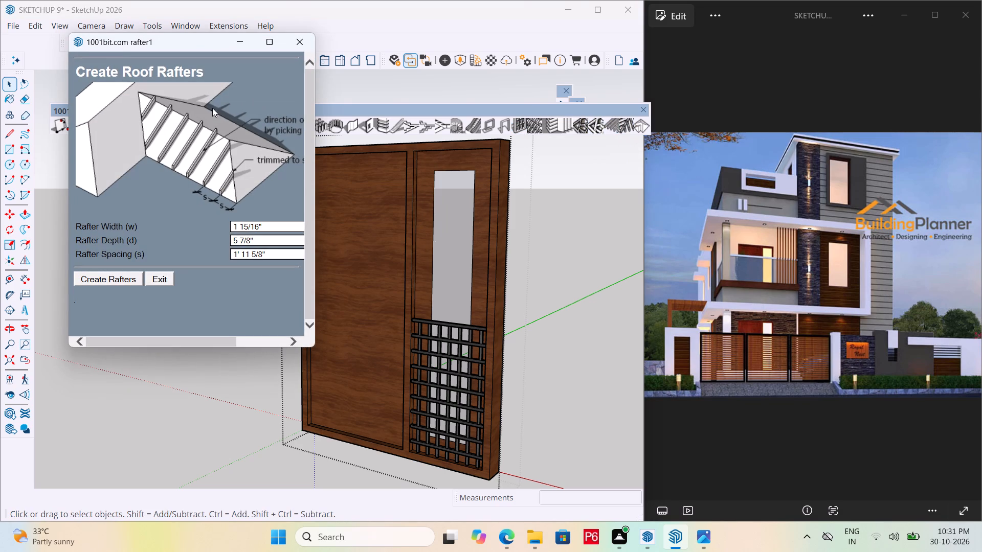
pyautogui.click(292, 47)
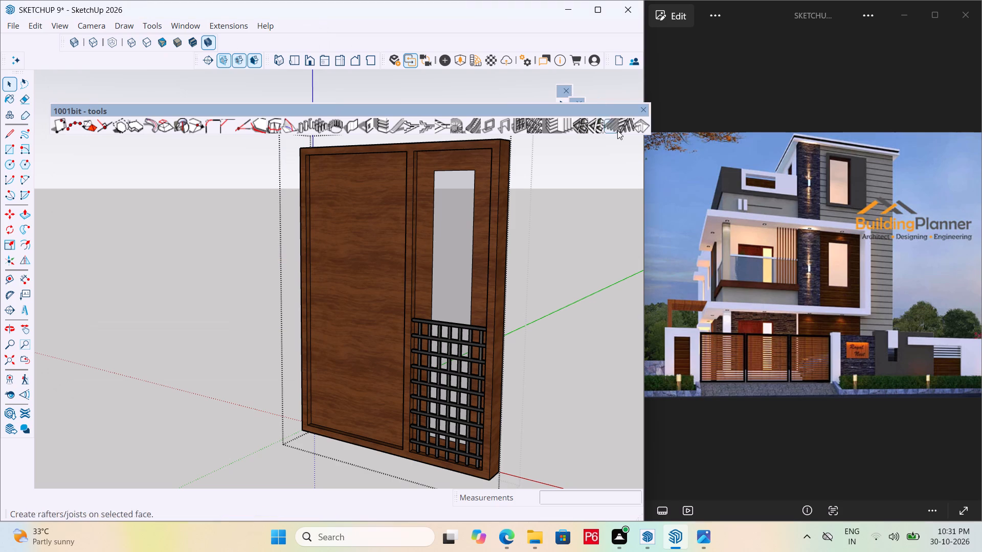
# Save the door model.
pyautogui.click(631, 125)
pyautogui.click(418, 224)
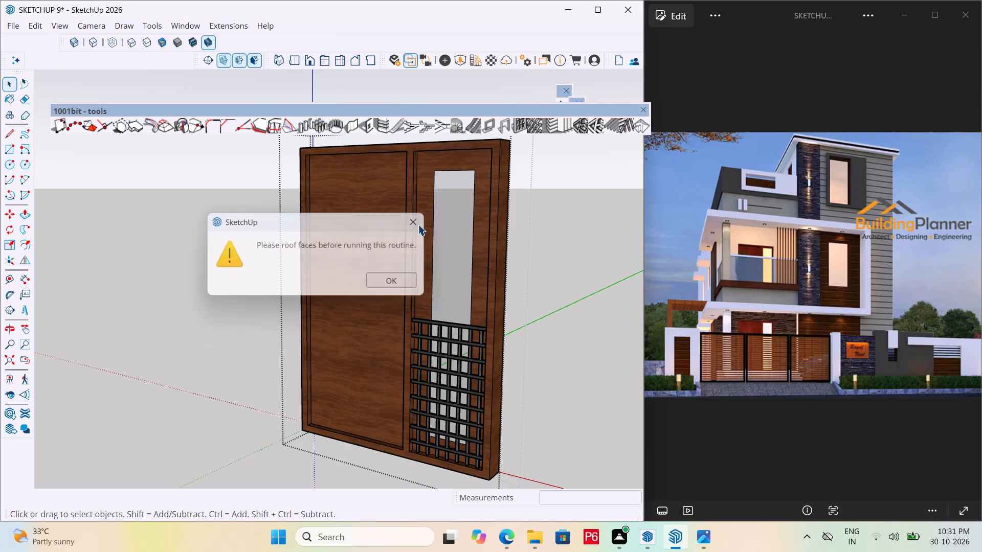
pyautogui.hotkey('ctrl', 's')
pyautogui.hotkey('ctrl', 's')
pyautogui.hotkey('ctrl', 's')
pyautogui.hotkey('ctrl', 's')
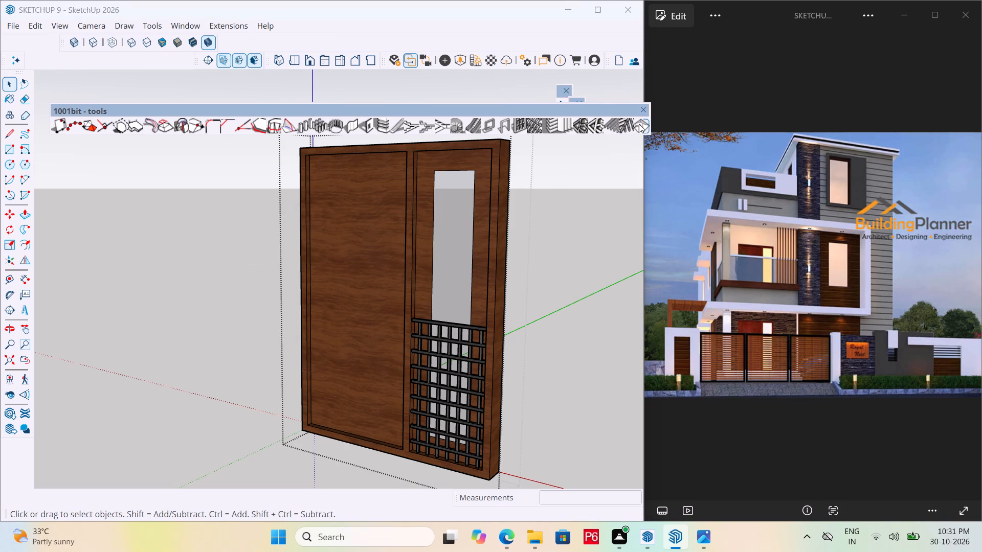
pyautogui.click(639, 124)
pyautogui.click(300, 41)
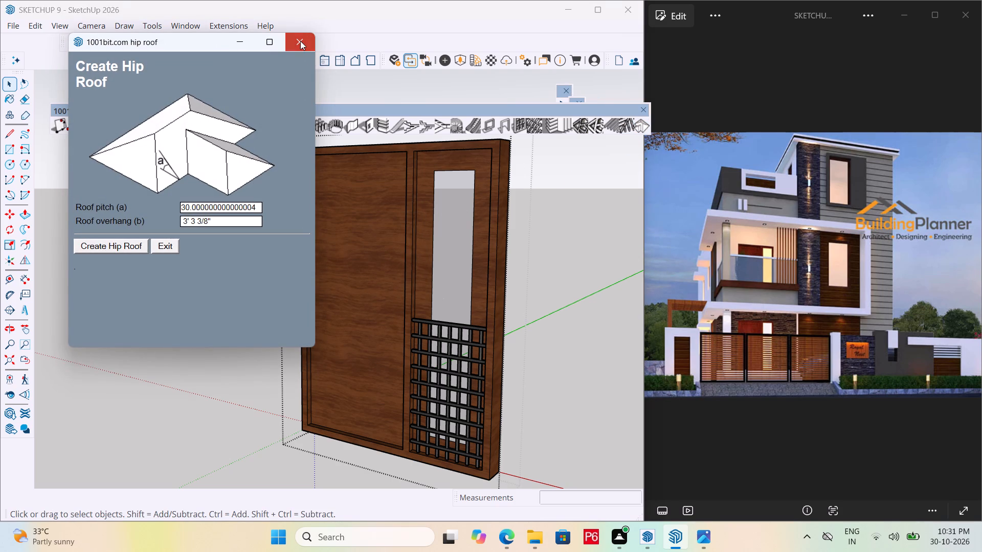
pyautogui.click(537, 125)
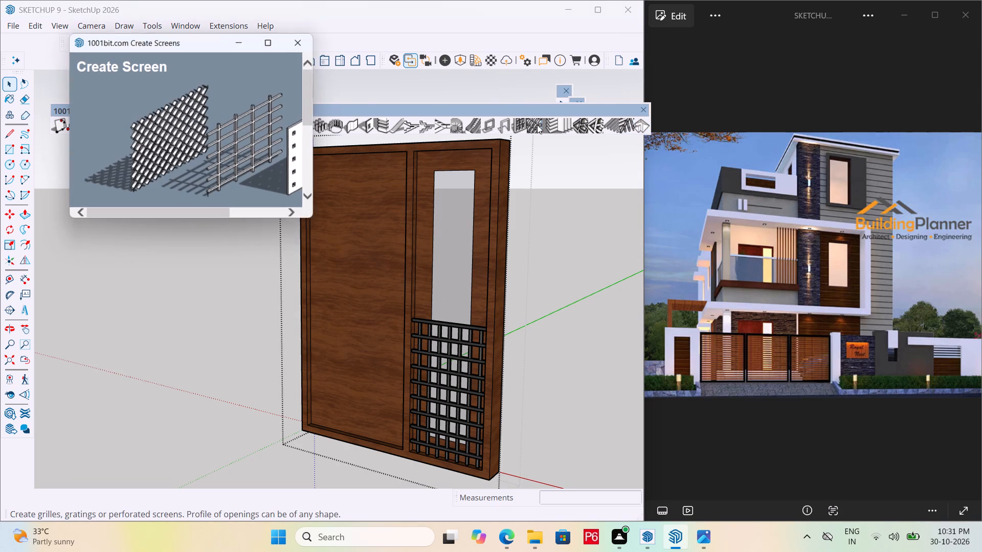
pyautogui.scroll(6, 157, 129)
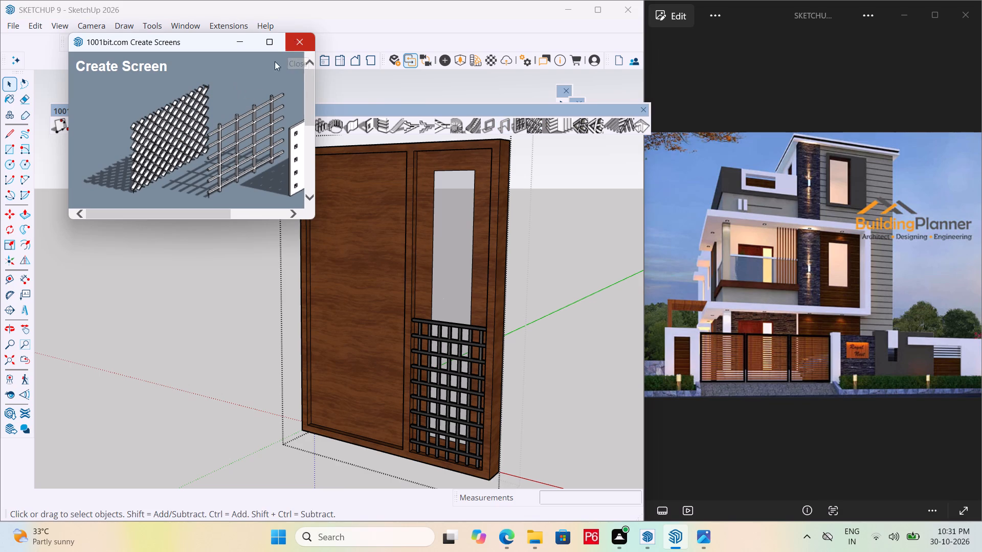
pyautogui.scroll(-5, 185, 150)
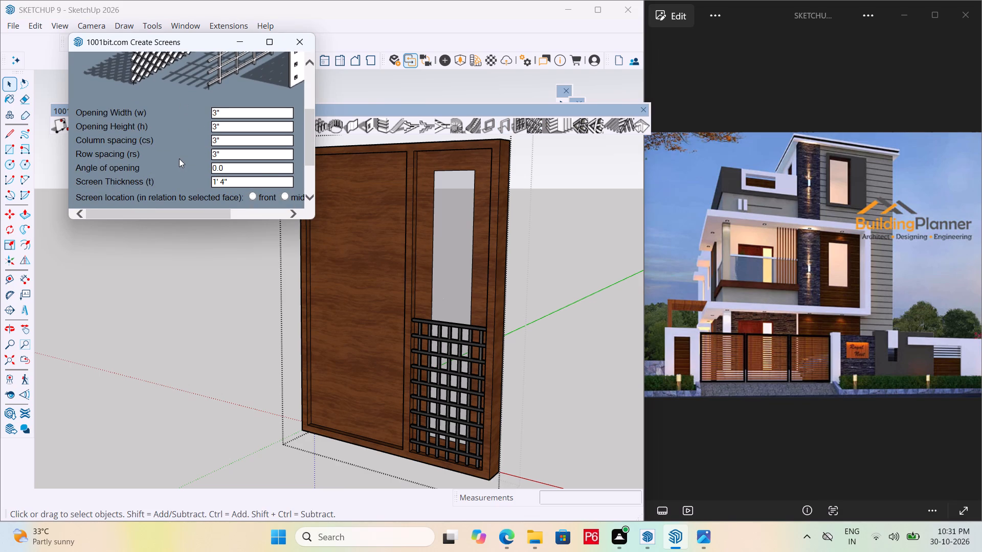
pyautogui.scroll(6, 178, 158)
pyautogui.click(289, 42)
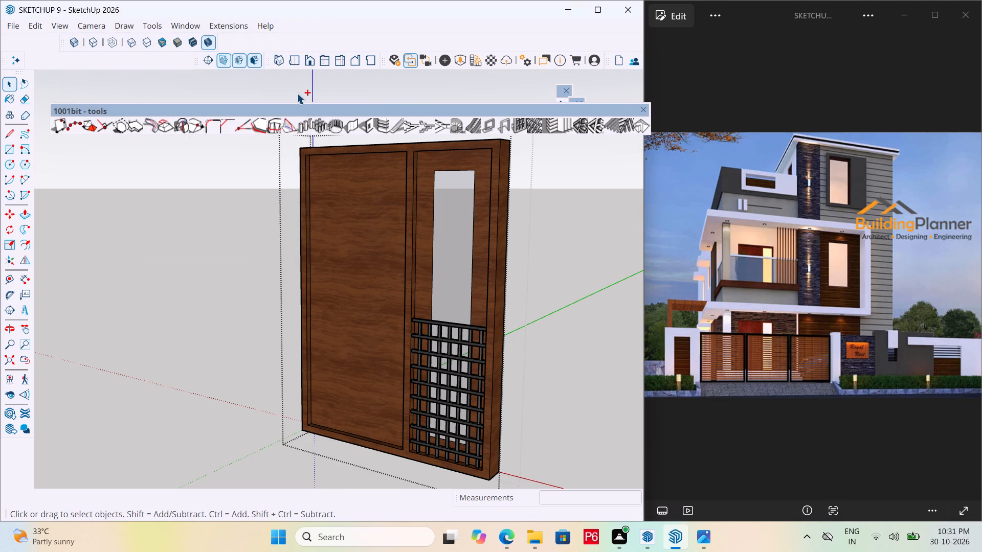
# Save the model again and put away the floating 1001bit tool set.
pyautogui.hotkey('ctrl', 's')
pyautogui.hotkey('ctrl', 's')
pyautogui.hotkey('ctrl', 's')
pyautogui.hotkey('ctrl', 's')
pyautogui.hotkey('ctrl', 's')
pyautogui.hotkey('ctrl', 's')
pyautogui.scroll(-3, 82, 205)
pyautogui.scroll(-2, 140, 189)
pyautogui.click(646, 108)
pyautogui.scroll(-3, 399, 150)
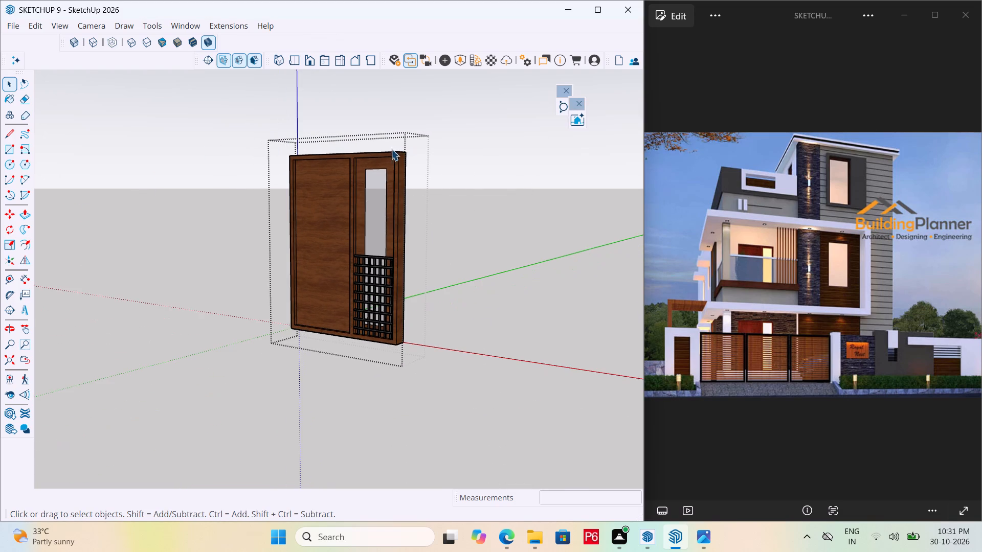
# Draw a small upright rectangle, about 11/16" by 15/16", on the door's wide wood panel near its outer frame edge.
pyautogui.moveTo(394, 229); pyautogui.dragTo(412, 274, button='middle')
pyautogui.scroll(5, 323, 250)
pyautogui.moveTo(313, 261); pyautogui.dragTo(384, 274, button='middle')
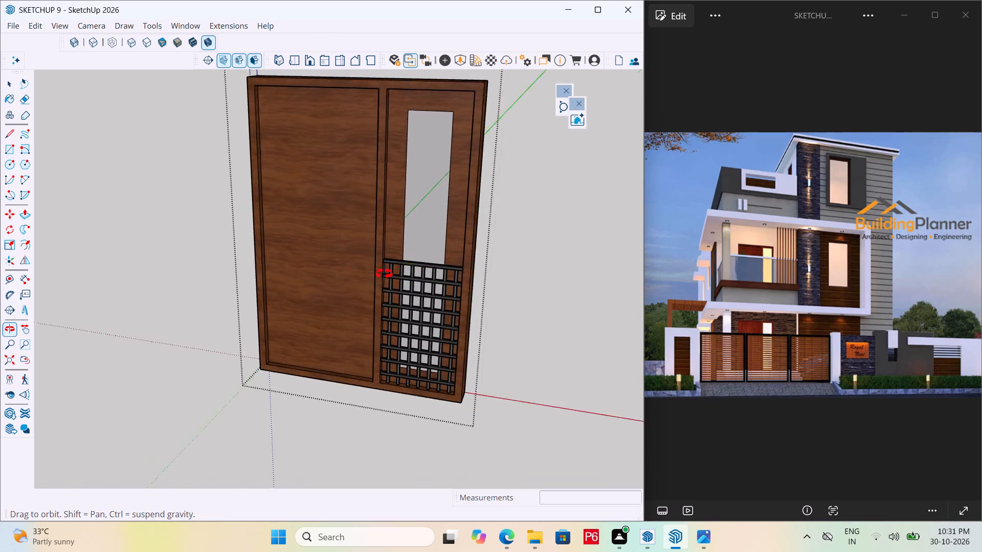
pyautogui.moveTo(384, 274); pyautogui.dragTo(423, 234, button='middle')
pyautogui.scroll(6, 388, 218)
pyautogui.scroll(-6, 288, 191)
pyautogui.moveTo(266, 201); pyautogui.dragTo(192, 204, button='middle')
pyautogui.scroll(1, 192, 204)
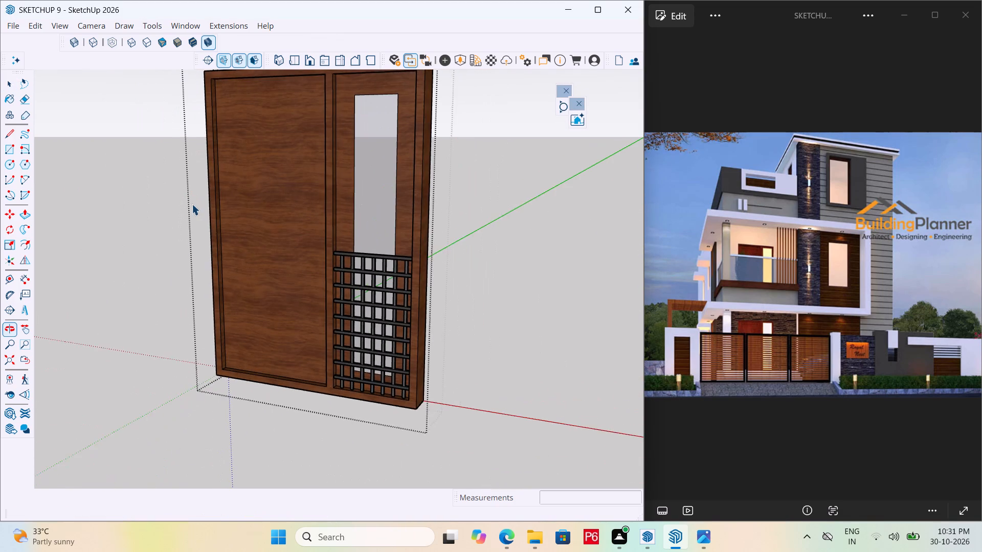
pyautogui.scroll(4, 194, 206)
pyautogui.click(309, 166)
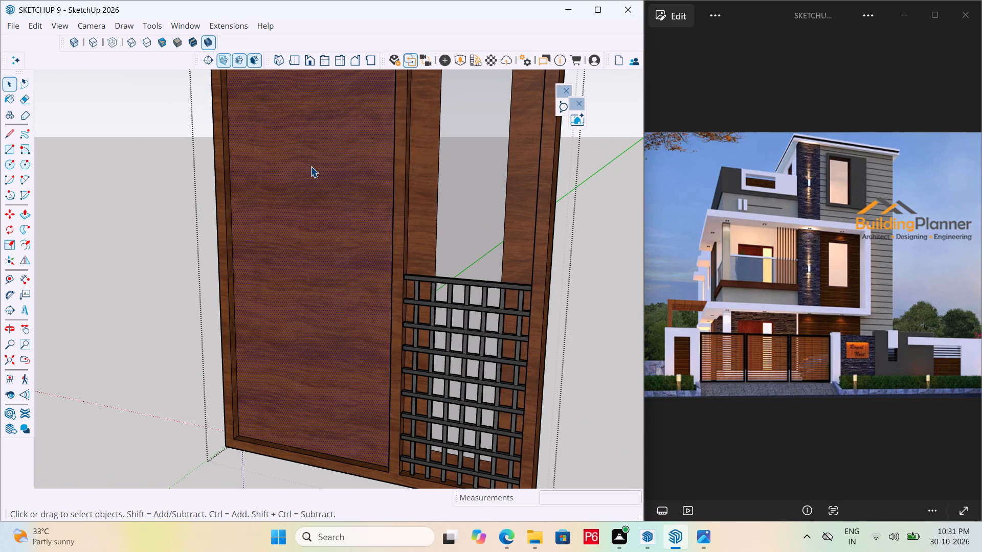
pyautogui.scroll(-6, 343, 169)
pyautogui.scroll(3, 303, 165)
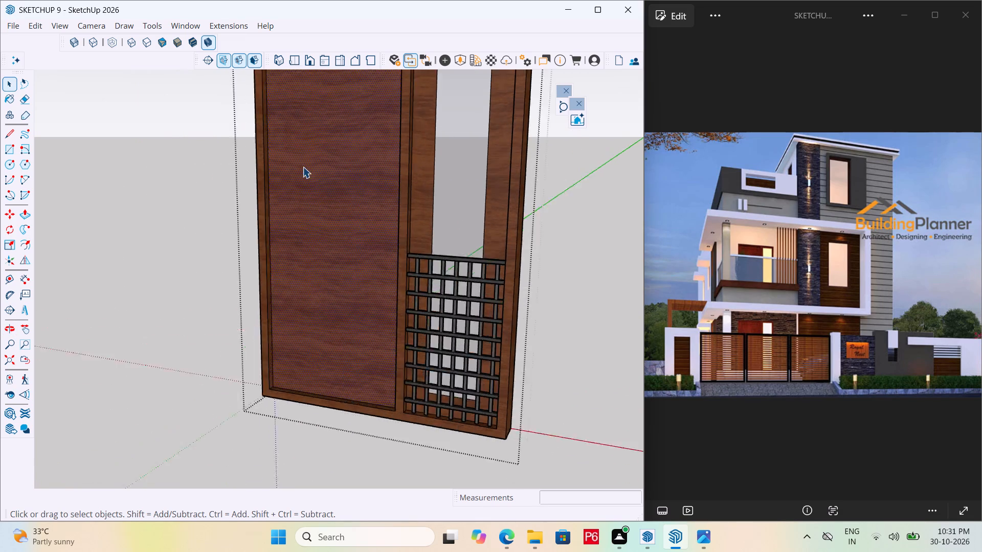
pyautogui.scroll(3, 303, 167)
pyautogui.scroll(3, 280, 227)
pyautogui.press('r')
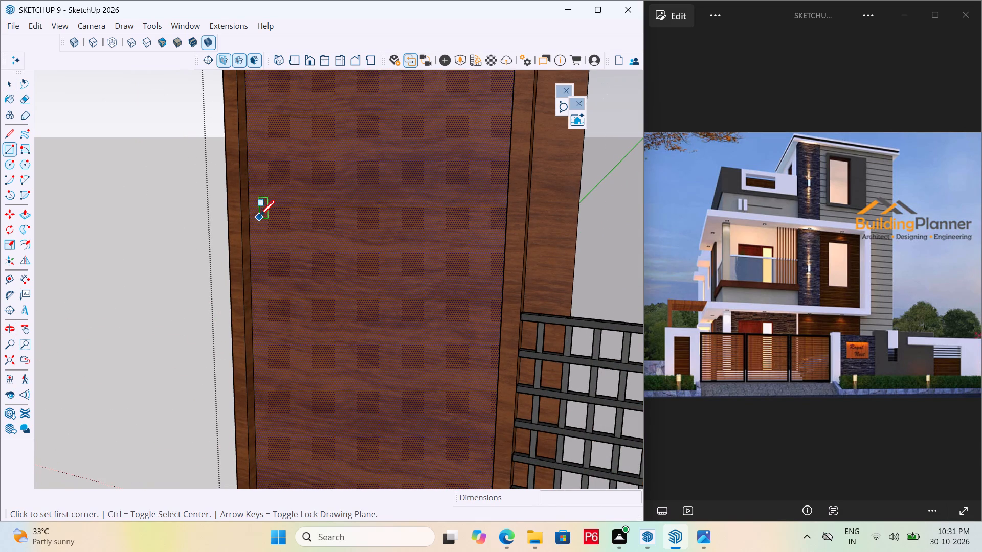
pyautogui.click(261, 175)
pyautogui.scroll(5, 270, 184)
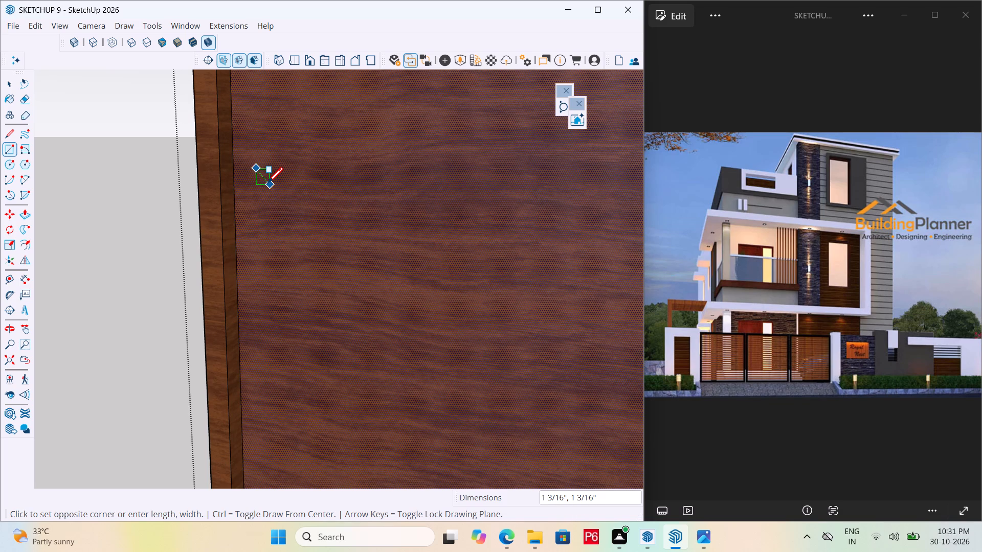
pyautogui.scroll(8, 260, 183)
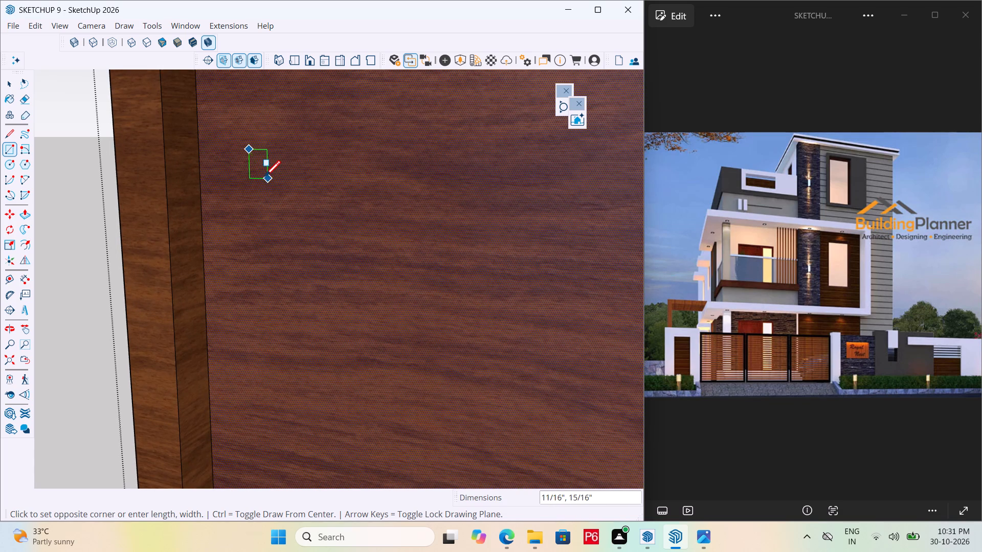
pyautogui.click(266, 179)
# Make the small rectangle on the wood panel a separate group.
pyautogui.press('space')
pyautogui.doubleClick(256, 171)
pyautogui.rightClick(256, 171)
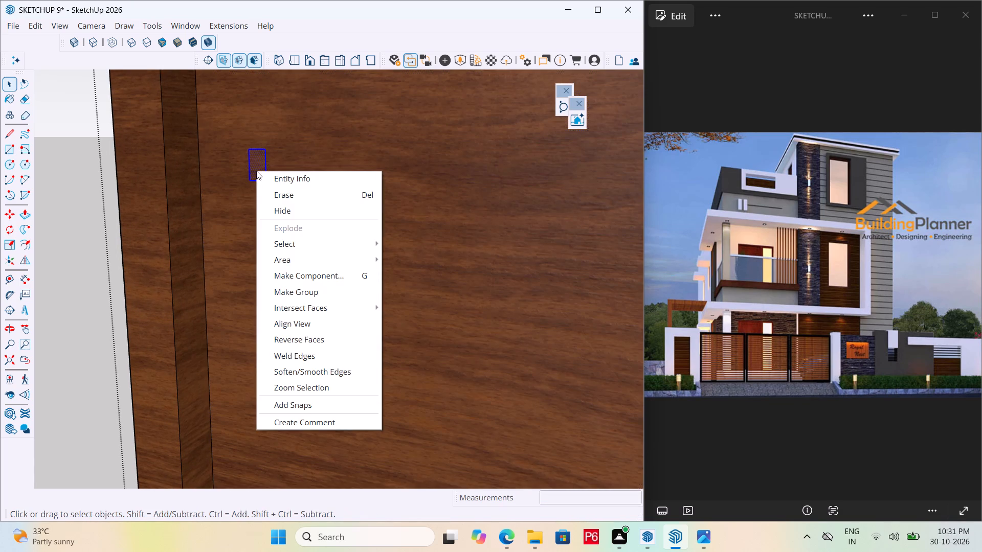
pyautogui.click(305, 289)
# Open the new group for editing and paint its face with Metal_06_1K from the Metal collection.
pyautogui.doubleClick(259, 172)
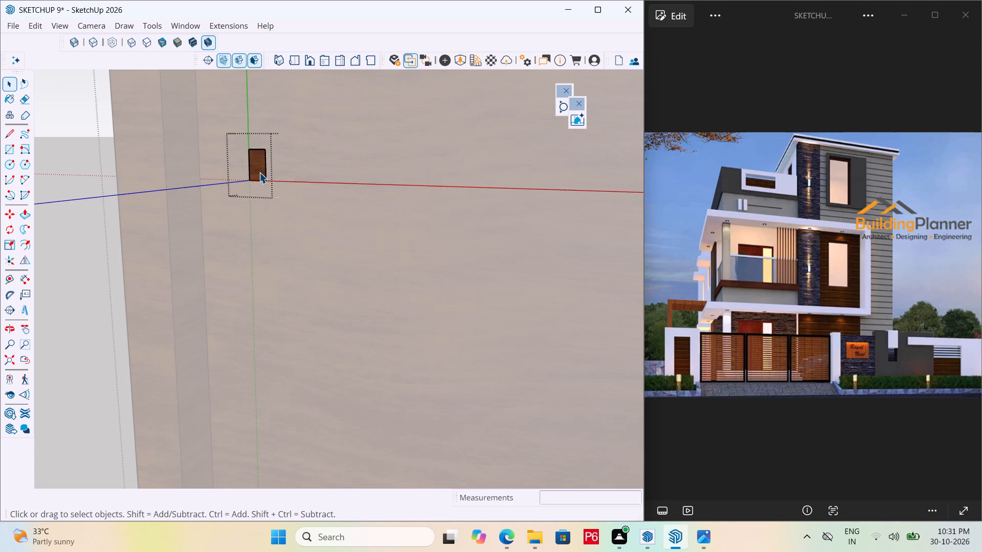
pyautogui.click(258, 169)
pyautogui.press('b')
pyautogui.scroll(-5, 484, 135)
pyautogui.click(484, 150)
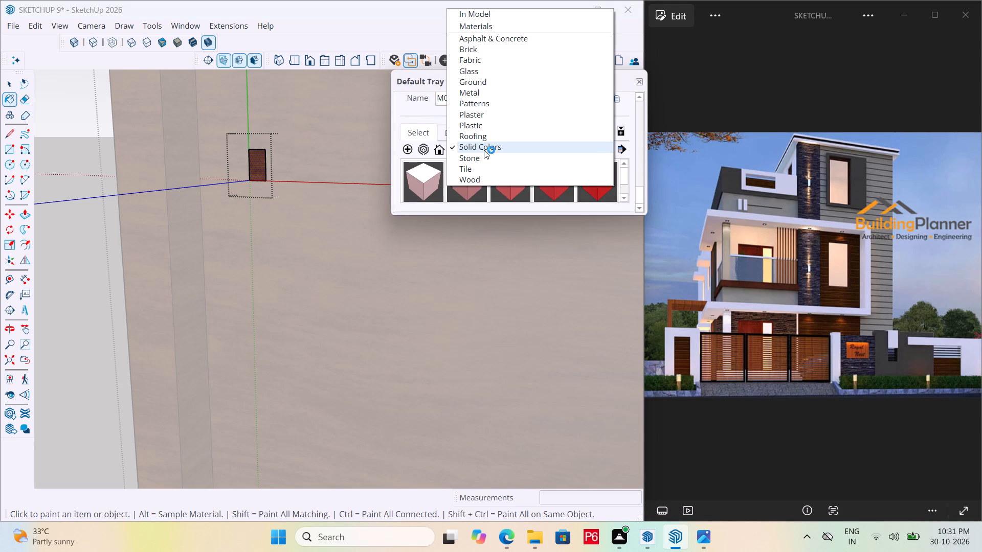
pyautogui.click(481, 93)
pyautogui.click(434, 170)
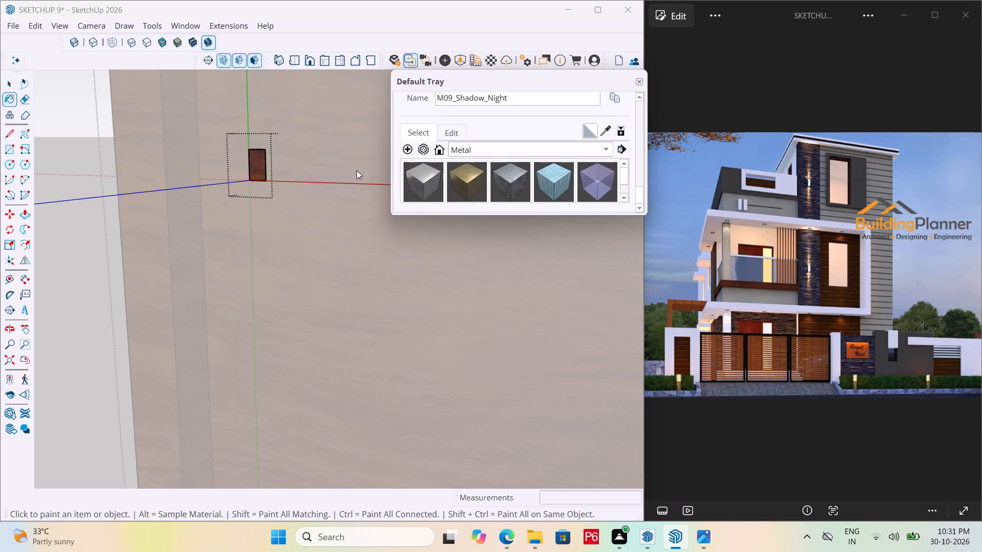
pyautogui.click(259, 162)
# Extrude the metal rectangle 1" out from the door panel with Push/Pull.
pyautogui.press('p')
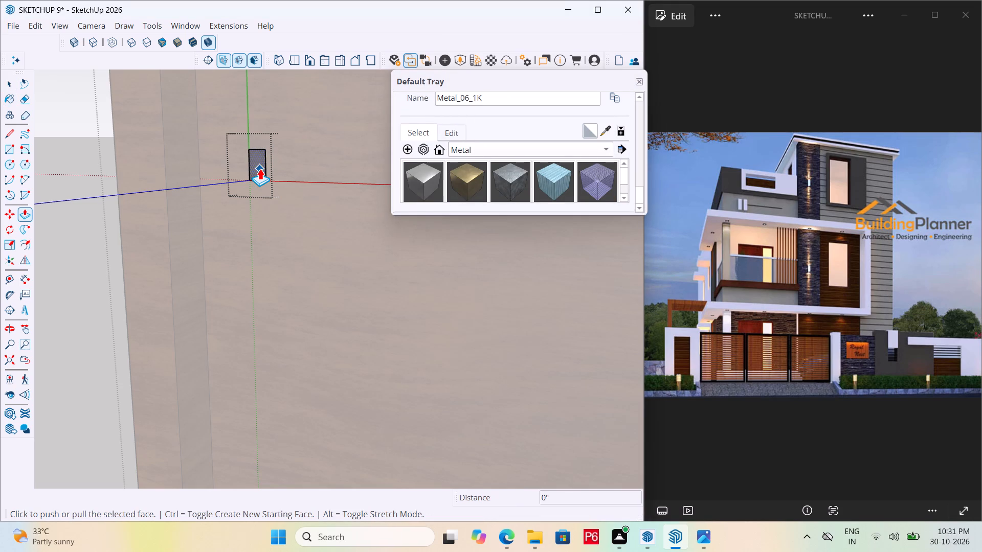
pyautogui.click(260, 168)
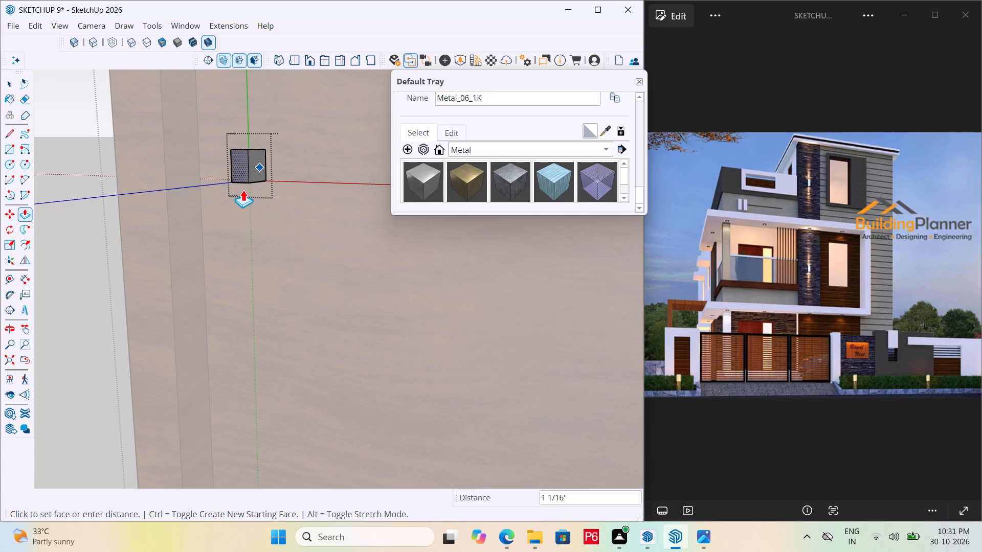
pyautogui.write('1"')
pyautogui.press('Return')
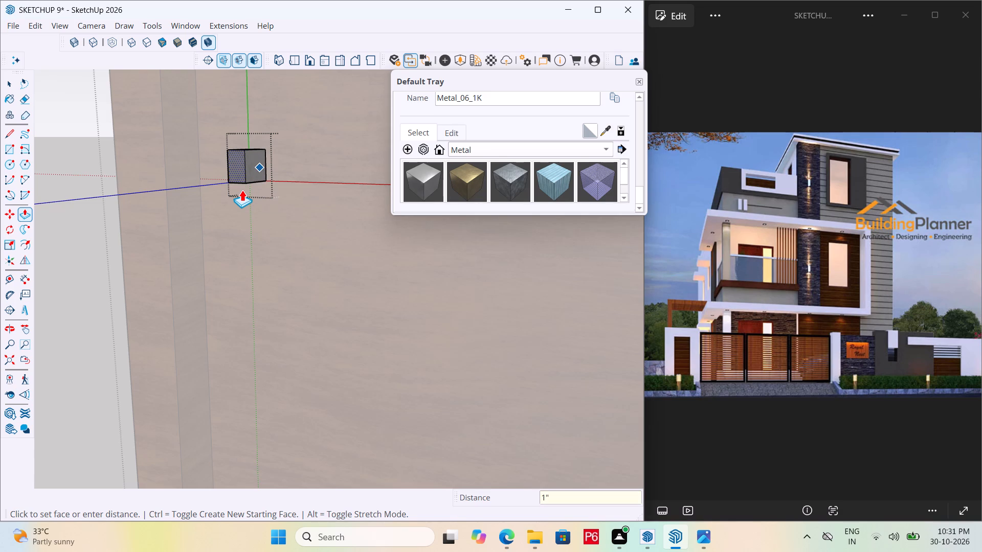
# Push the metal block's front face back about 3/8" toward the door and save the model.
pyautogui.scroll(5, 235, 160)
pyautogui.click(242, 171)
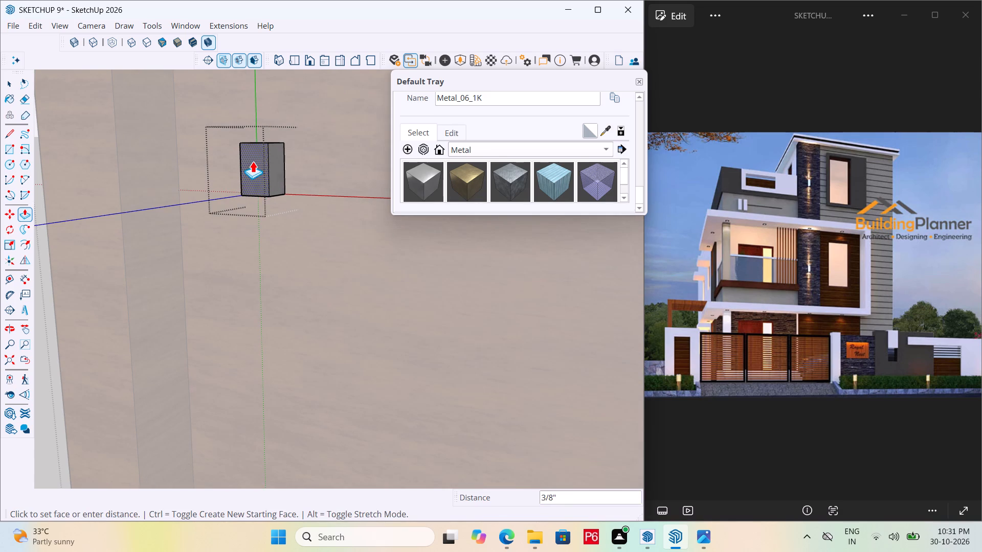
pyautogui.click(253, 161)
pyautogui.hotkey('ctrl', 's')
pyautogui.hotkey('ctrl', 's')
# Push the metal block's front face slightly further back toward the door.
pyautogui.keyDown('ctrl'); pyautogui.moveTo(270, 186); pyautogui.dragTo(269, 186, button='middle'); pyautogui.keyUp('ctrl')
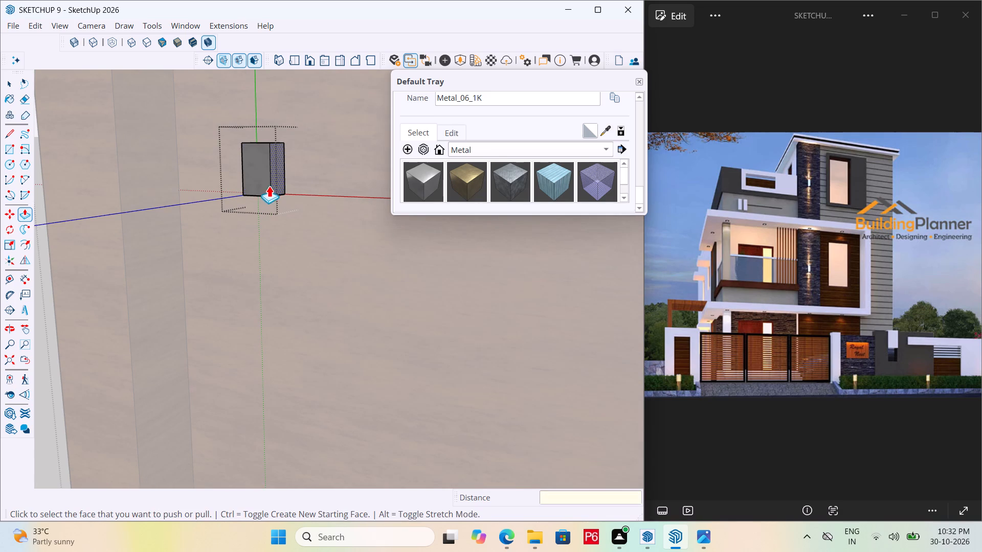
pyautogui.keyDown('ctrl'); pyautogui.moveTo(269, 186); pyautogui.dragTo(261, 105, button='middle'); pyautogui.keyUp('ctrl')
pyautogui.scroll(5, 354, 268)
pyautogui.click(312, 293)
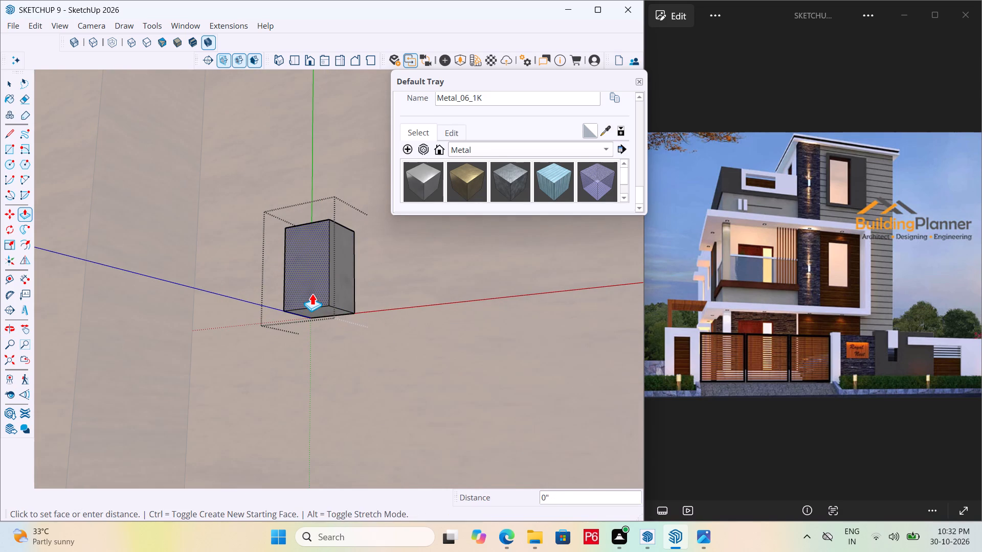
pyautogui.click(321, 287)
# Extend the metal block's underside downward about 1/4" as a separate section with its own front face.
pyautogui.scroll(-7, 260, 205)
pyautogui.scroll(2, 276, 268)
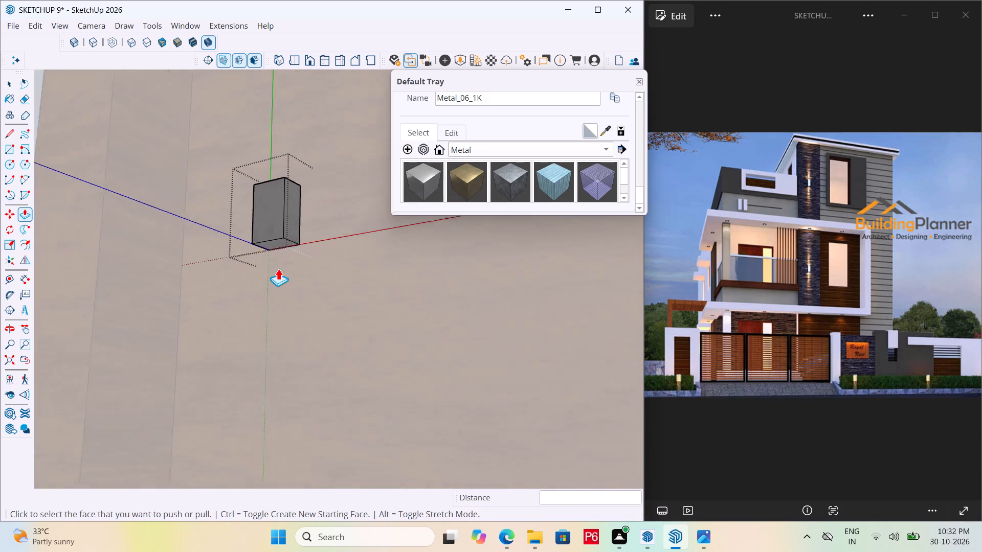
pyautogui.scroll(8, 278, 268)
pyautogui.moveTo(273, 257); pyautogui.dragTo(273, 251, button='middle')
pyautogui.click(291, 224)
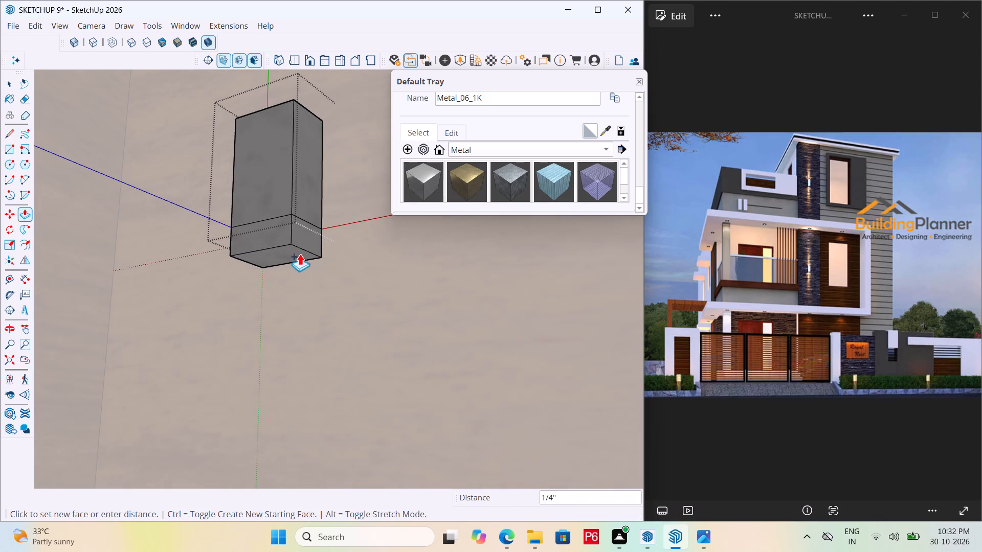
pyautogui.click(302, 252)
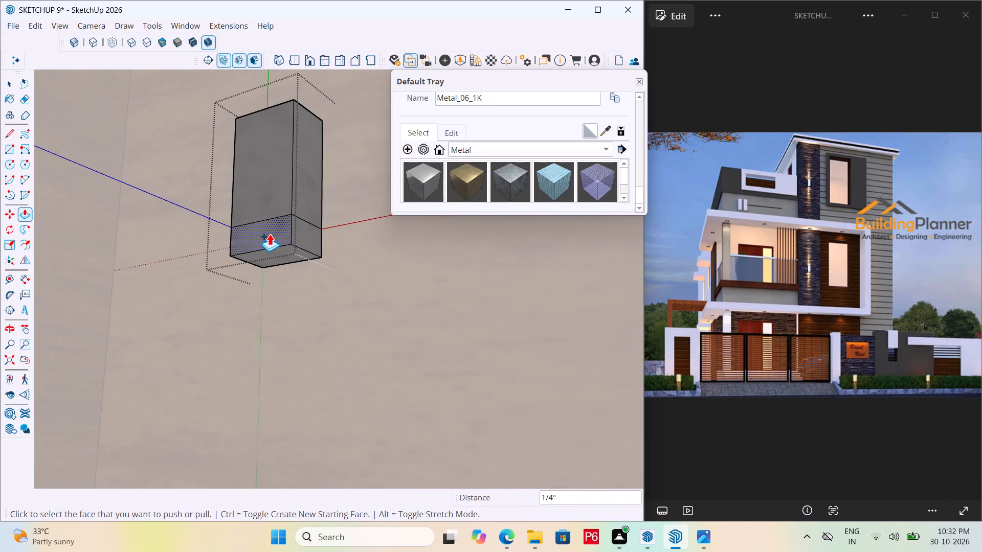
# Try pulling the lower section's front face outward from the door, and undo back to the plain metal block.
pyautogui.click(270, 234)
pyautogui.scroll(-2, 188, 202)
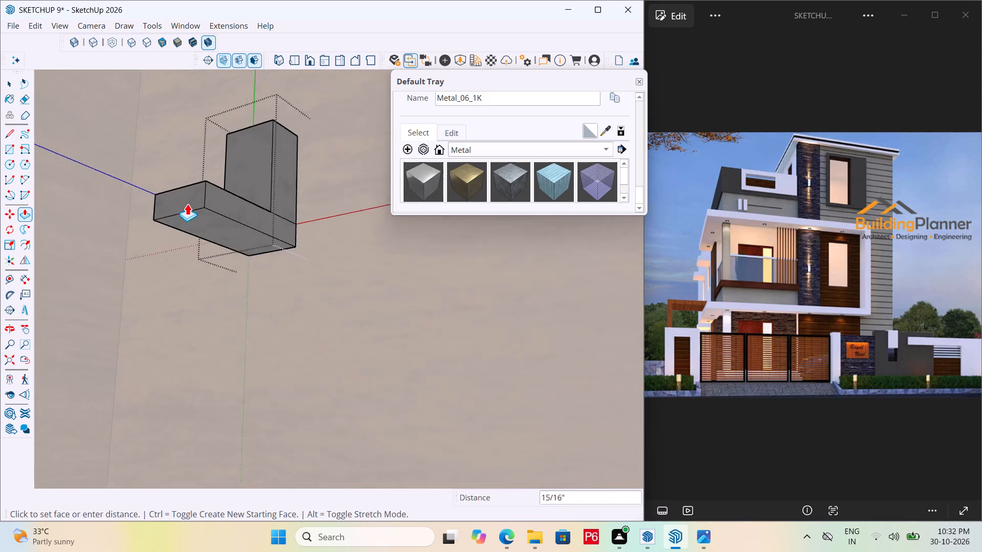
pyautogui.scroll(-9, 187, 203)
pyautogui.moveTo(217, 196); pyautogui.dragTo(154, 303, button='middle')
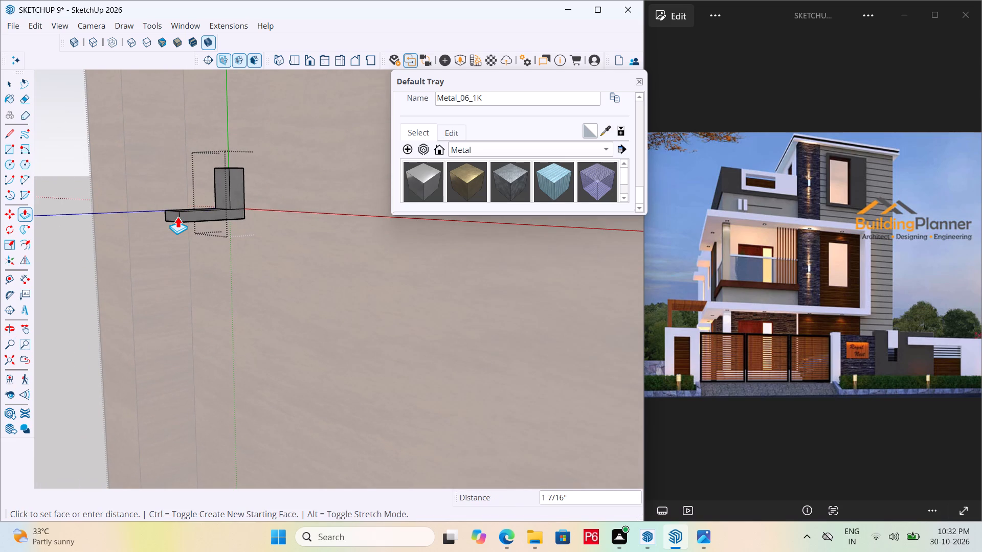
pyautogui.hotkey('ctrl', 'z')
# Push the plain metal block's front face back about 3/16" toward the door.
pyautogui.scroll(5, 220, 205)
pyautogui.click(219, 194)
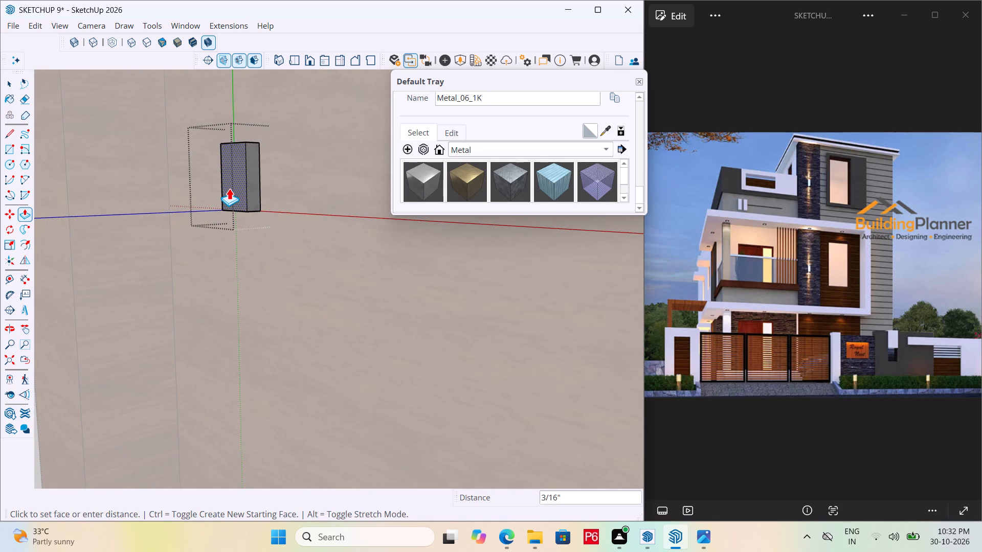
pyautogui.click(229, 188)
# Extend the metal block's underside downward about 1/4" as a separate lower section.
pyautogui.moveTo(246, 204); pyautogui.dragTo(259, 76, button='middle')
pyautogui.scroll(6, 207, 236)
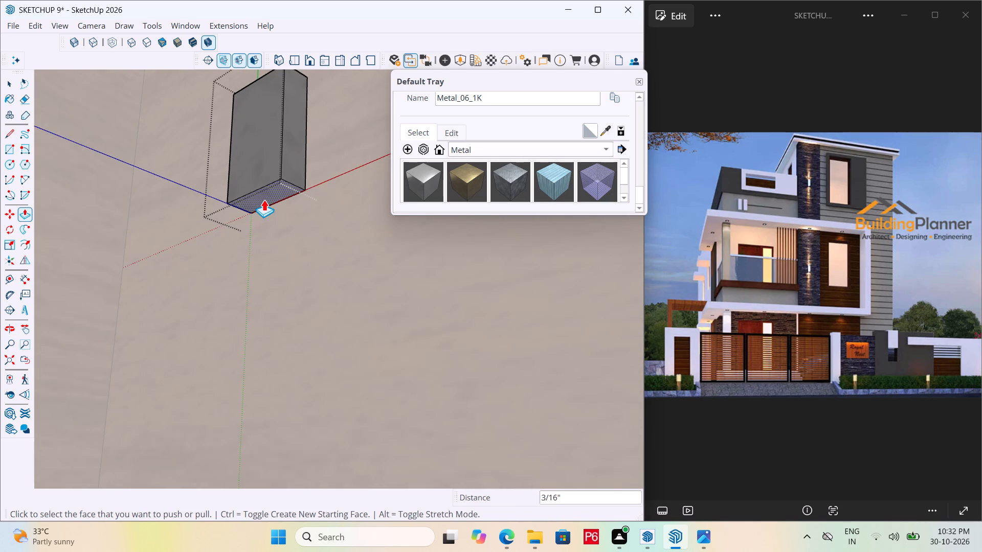
pyautogui.click(264, 199)
pyautogui.click(266, 229)
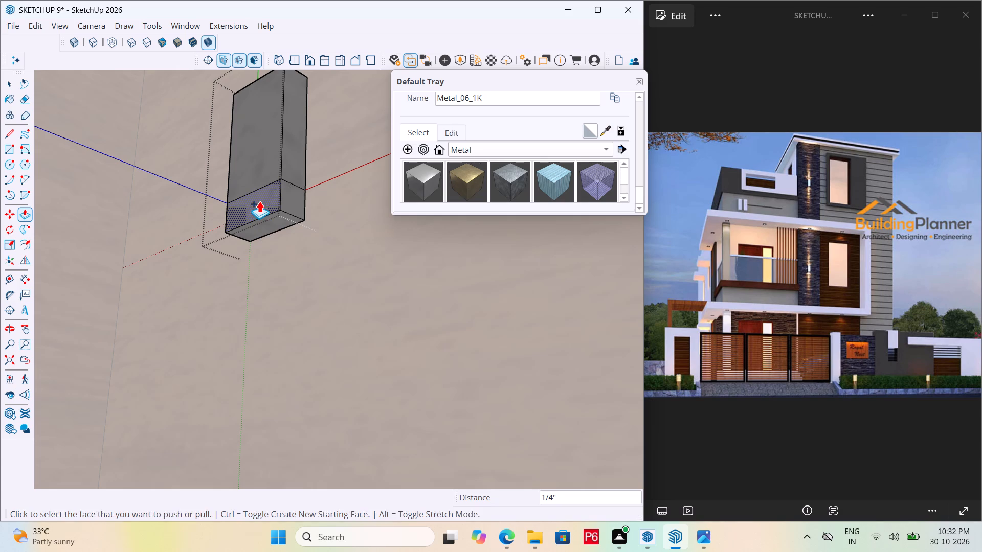
# Pull the lower section's front face outward from the door about 1 9/16" to form the handle's upper arm.
pyautogui.click(259, 201)
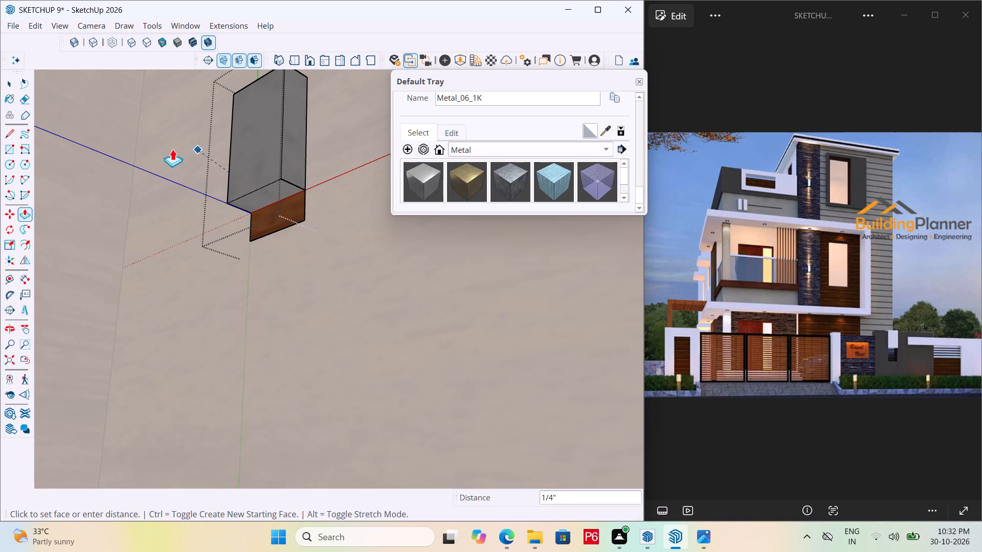
pyautogui.scroll(-6, 135, 176)
pyautogui.moveTo(170, 169); pyautogui.dragTo(140, 357, button='middle')
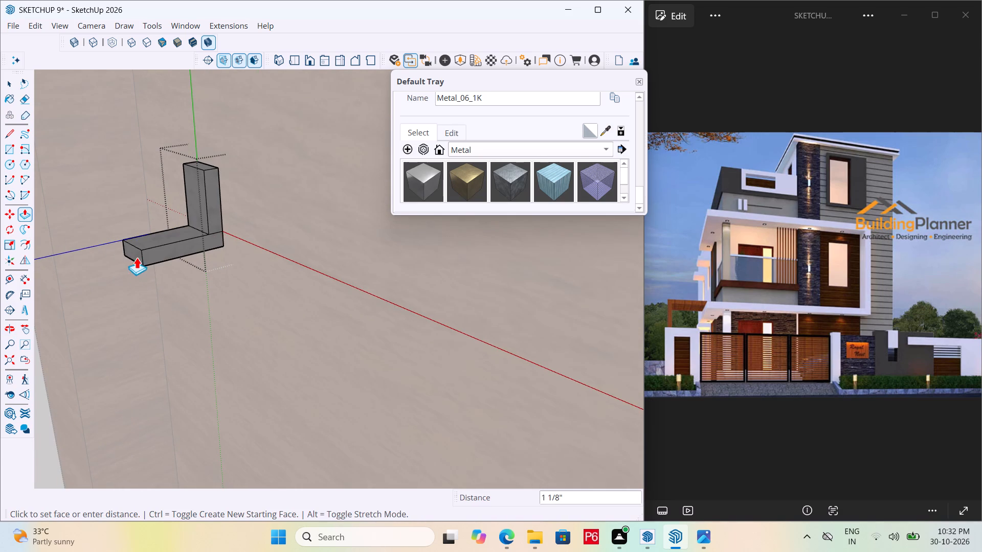
pyautogui.scroll(-6, 133, 190)
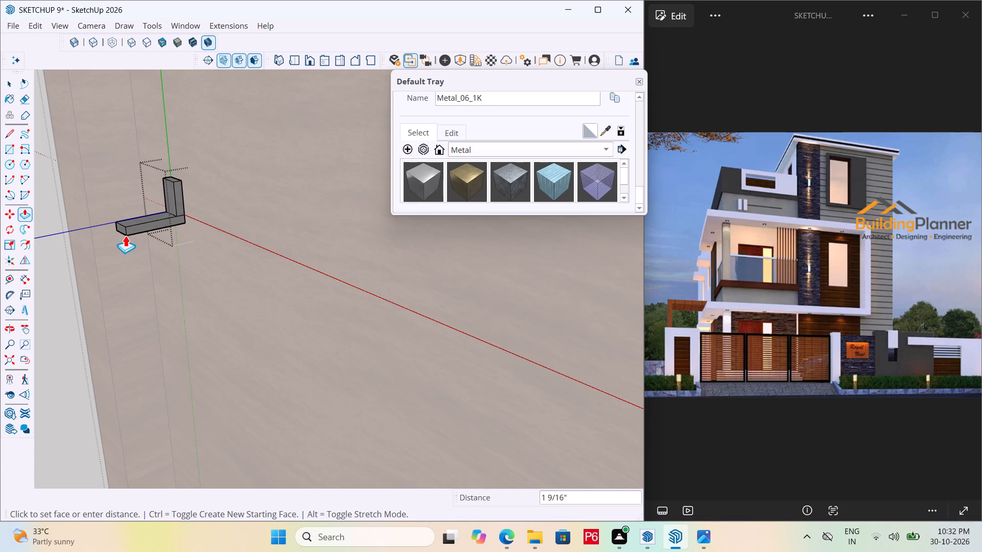
pyautogui.click(129, 234)
pyautogui.moveTo(129, 250); pyautogui.dragTo(195, 108, button='middle')
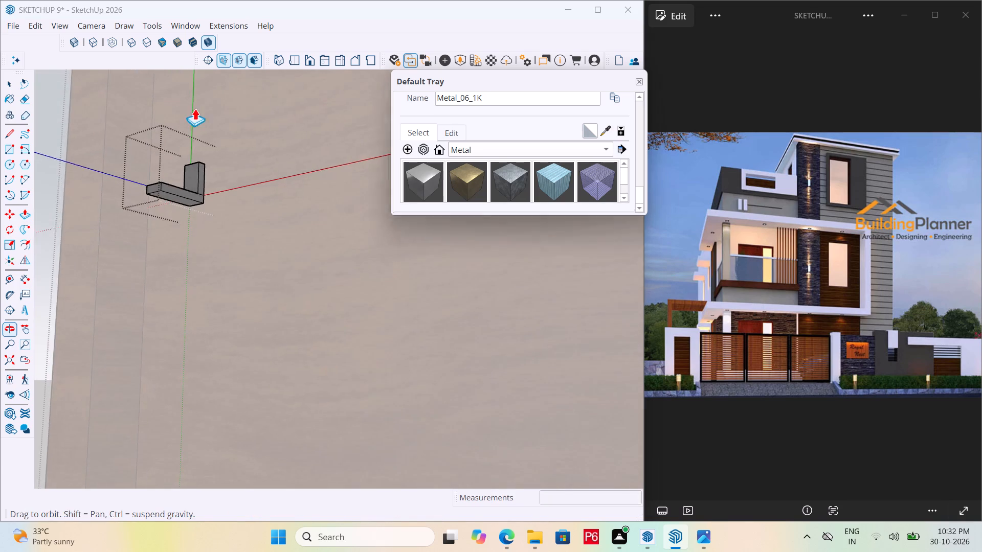
# Extend the upper arm's outer end face slightly further outward as a separate tip section.
pyautogui.scroll(9, 195, 109)
pyautogui.click(143, 218)
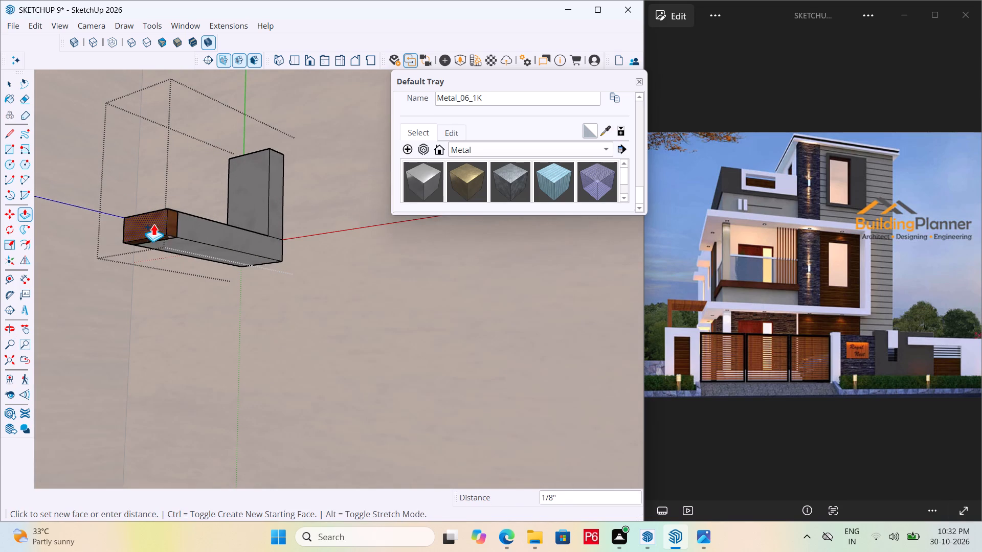
pyautogui.click(162, 237)
pyautogui.scroll(6, 144, 263)
pyautogui.scroll(3, 157, 210)
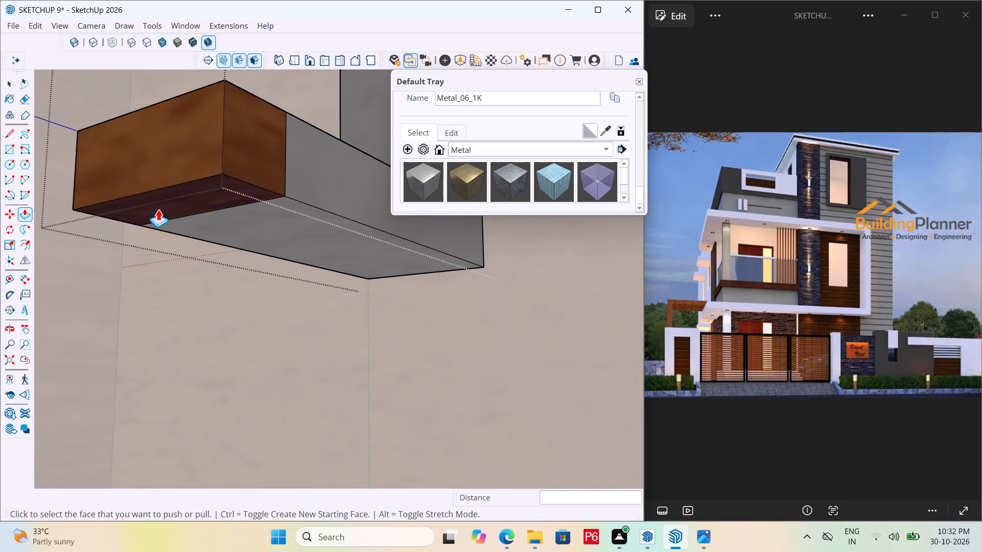
# Pull the underside of the upper arm's tip section down into a long vertical grip bar.
pyautogui.click(160, 207)
pyautogui.scroll(-14, 144, 272)
pyautogui.scroll(-8, 194, 184)
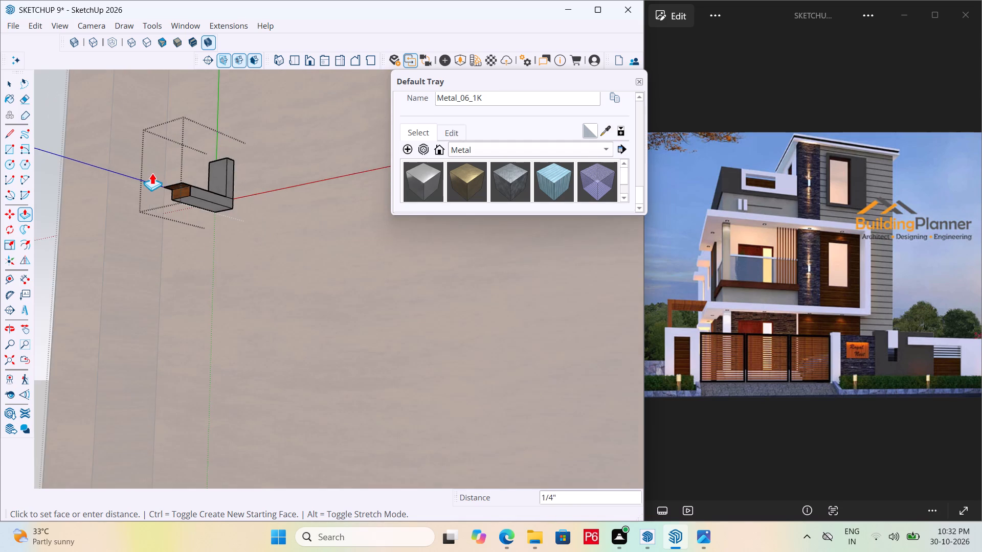
pyautogui.scroll(-7, 152, 173)
pyautogui.moveTo(164, 254); pyautogui.dragTo(136, 353, button='middle')
pyautogui.scroll(4, 146, 335)
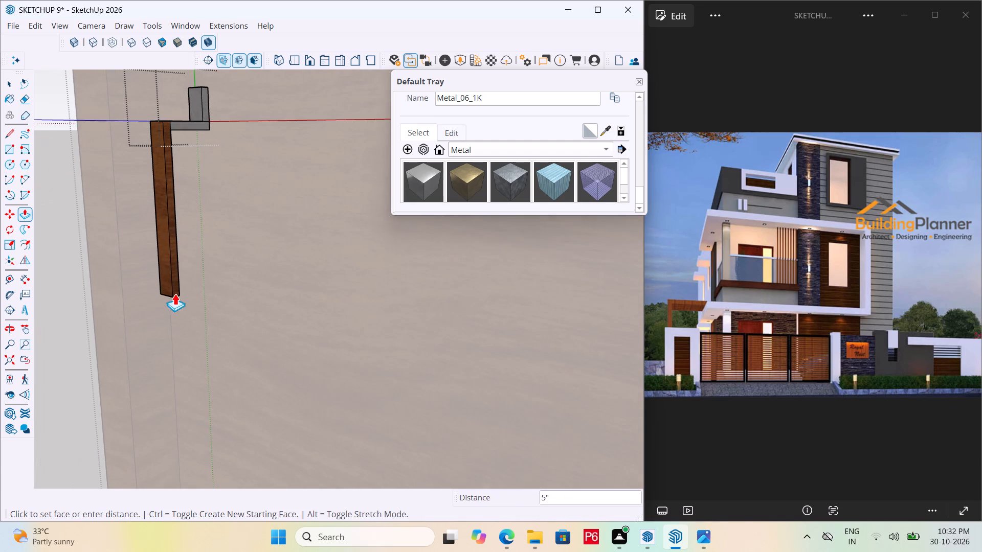
pyautogui.scroll(5, 173, 272)
pyautogui.click(179, 239)
pyautogui.moveTo(191, 249); pyautogui.dragTo(139, 242, button='middle')
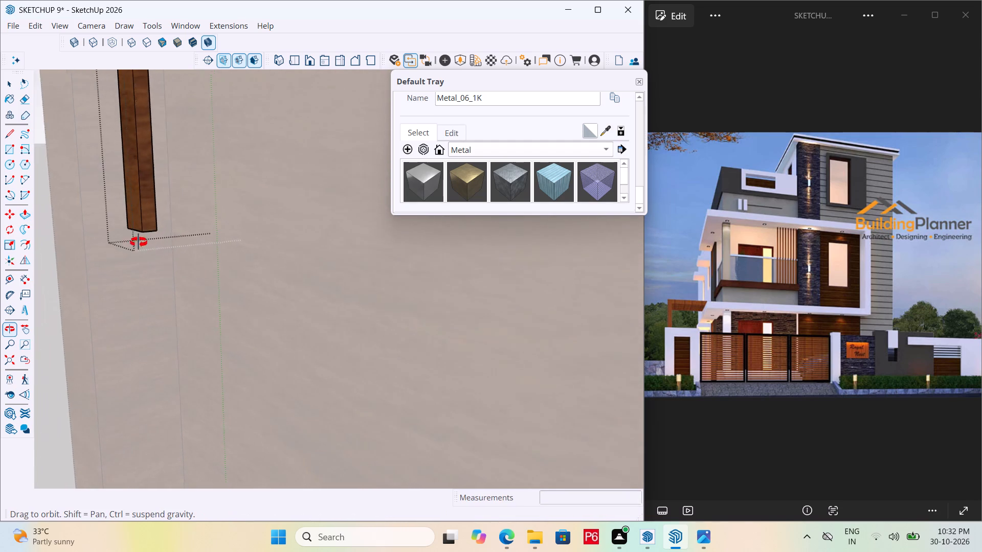
pyautogui.moveTo(139, 242); pyautogui.dragTo(192, 142, button='middle')
# Extend the grip bar's bottom face downward about 3/16" as a separate end section.
pyautogui.scroll(8, 177, 142)
pyautogui.click(162, 209)
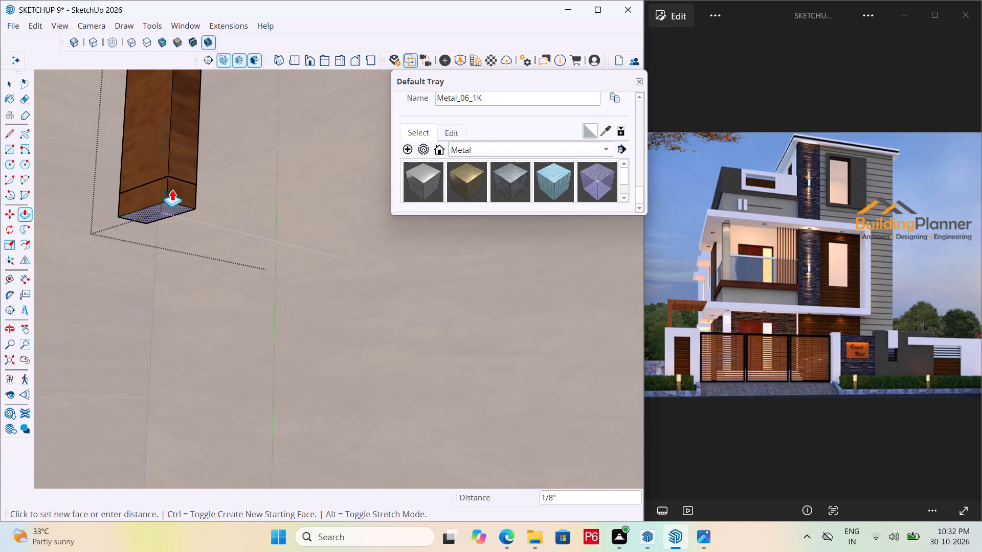
pyautogui.click(172, 189)
# Pull the door-side face of the grip bar's bottom section toward the door about 1 1/8" to form the lower arm.
pyautogui.moveTo(182, 194); pyautogui.dragTo(1, 304, button='middle')
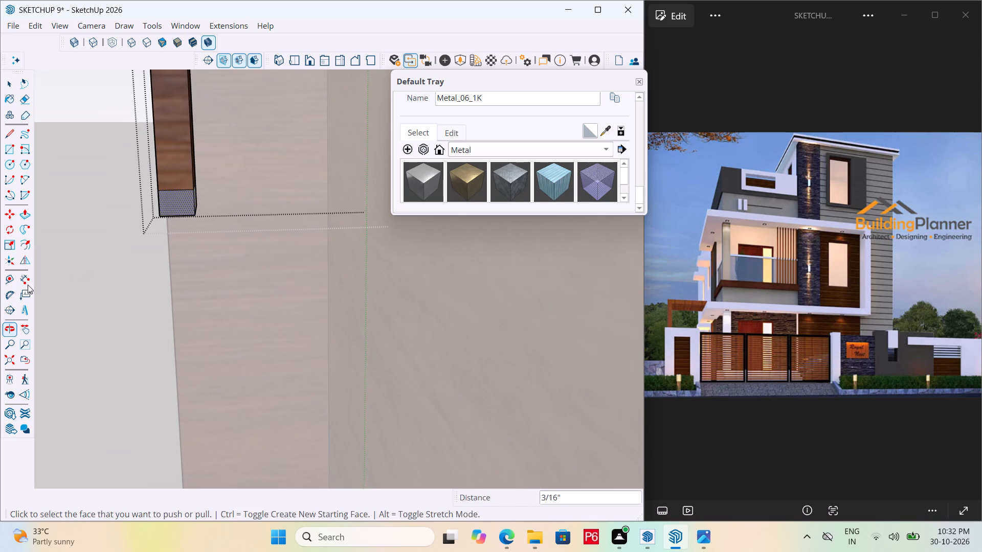
pyautogui.moveTo(200, 195); pyautogui.dragTo(164, 212, button='middle')
pyautogui.scroll(5, 153, 214)
pyautogui.click(157, 216)
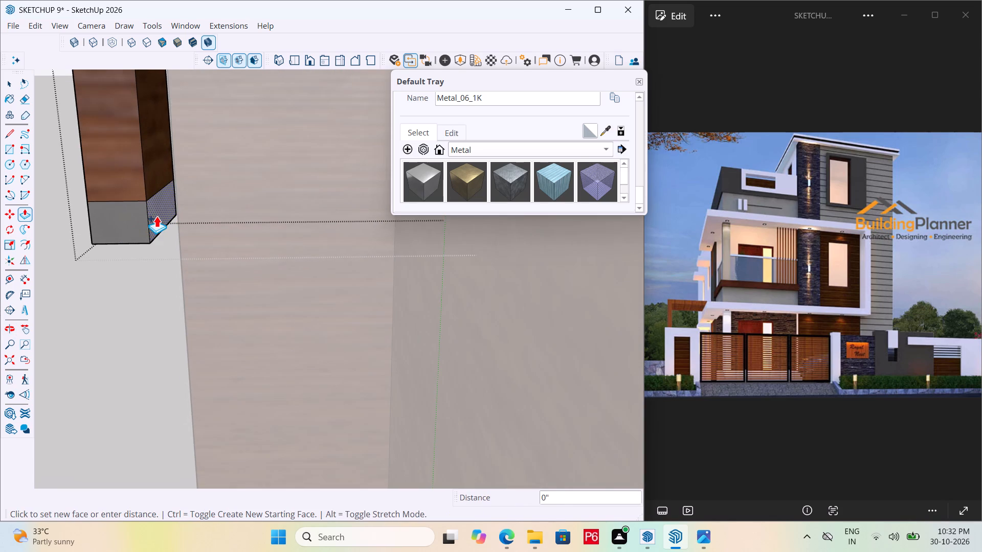
pyautogui.scroll(-5, 356, 271)
pyautogui.moveTo(346, 294); pyautogui.dragTo(452, 278, button='middle')
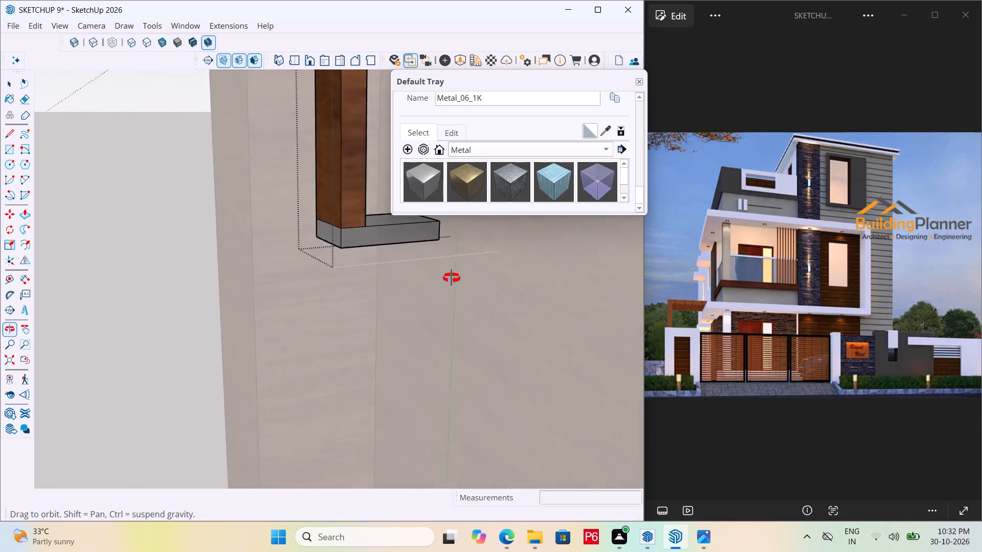
pyautogui.moveTo(452, 278); pyautogui.dragTo(502, 268, button='middle')
pyautogui.moveTo(502, 268); pyautogui.dragTo(493, 267, button='middle')
pyautogui.scroll(-4, 295, 271)
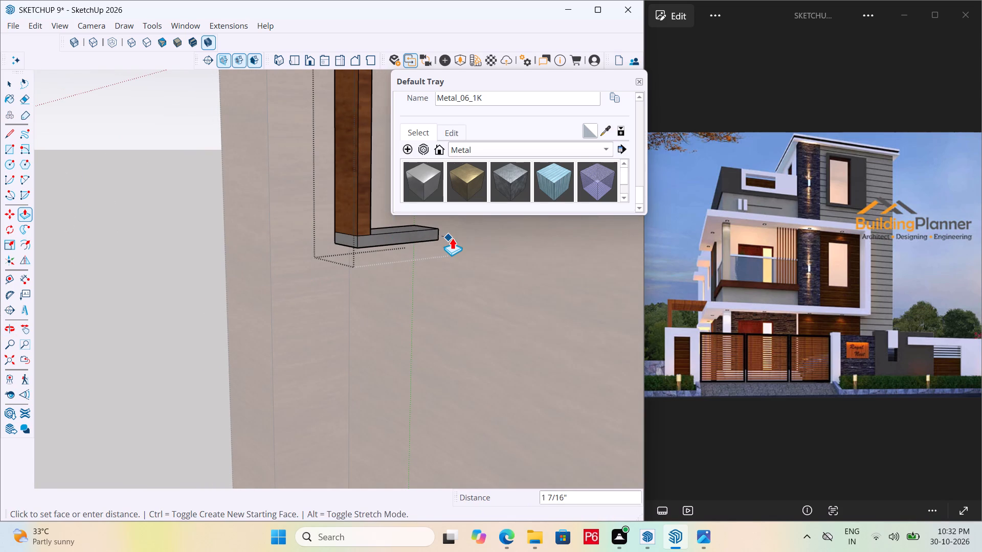
pyautogui.scroll(5, 452, 238)
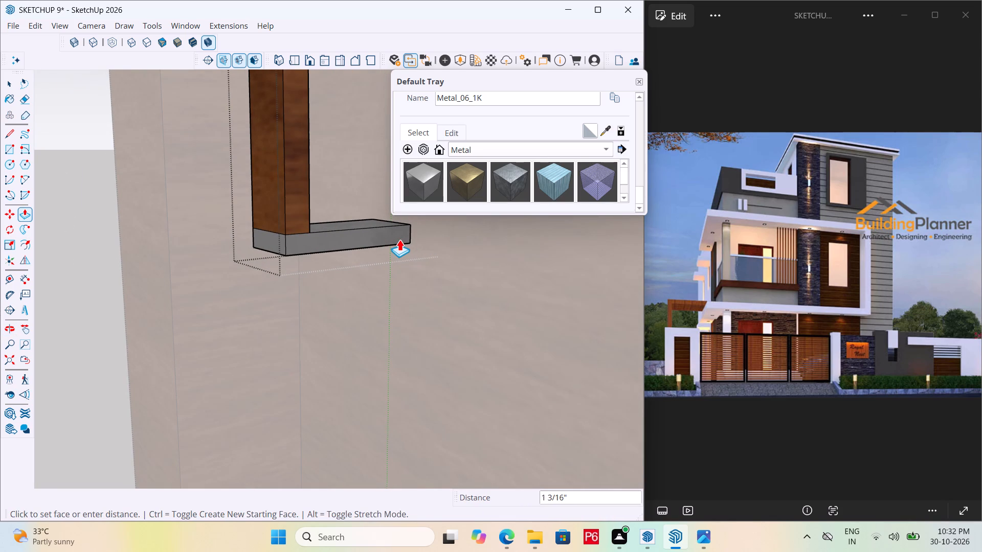
pyautogui.click(396, 241)
# Extend the lower arm's door-side end face about 5/16" as a separate section against the door.
pyautogui.moveTo(415, 239); pyautogui.dragTo(389, 241, button='middle')
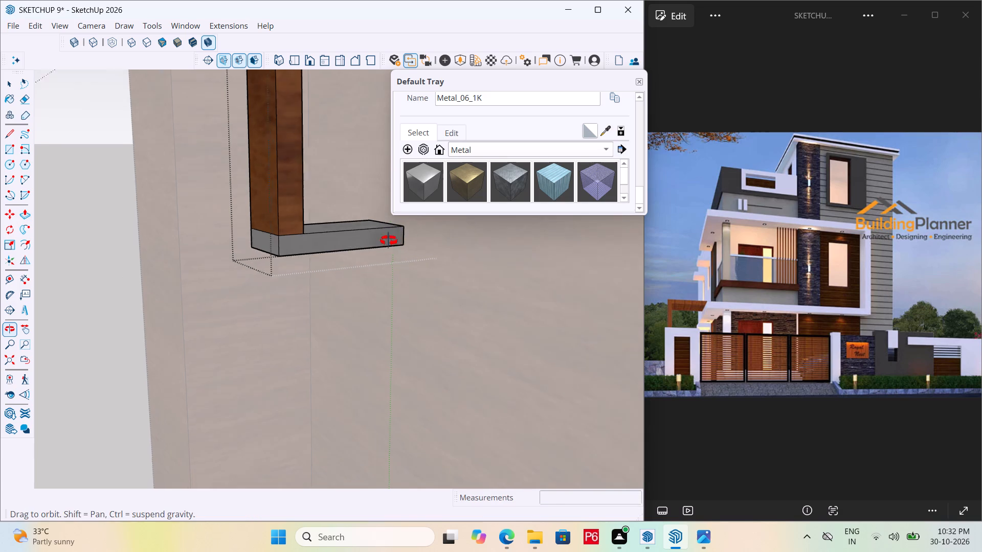
pyautogui.moveTo(389, 241); pyautogui.dragTo(288, 266, button='middle')
pyautogui.scroll(11, 402, 223)
pyautogui.middleClick(409, 242)
pyautogui.moveTo(341, 267); pyautogui.dragTo(283, 264, button='middle')
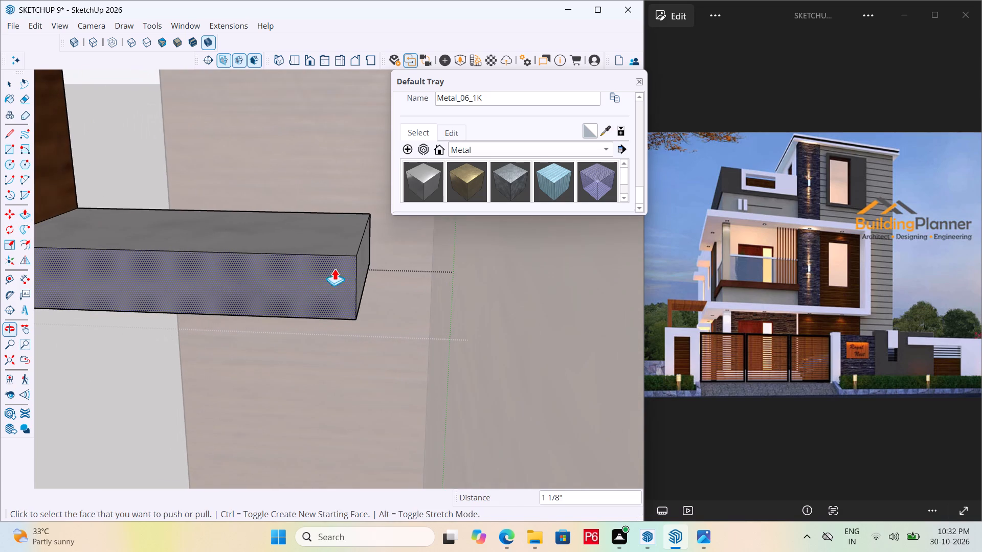
pyautogui.click(362, 270)
pyautogui.click(457, 291)
pyautogui.moveTo(459, 291); pyautogui.dragTo(470, 292)
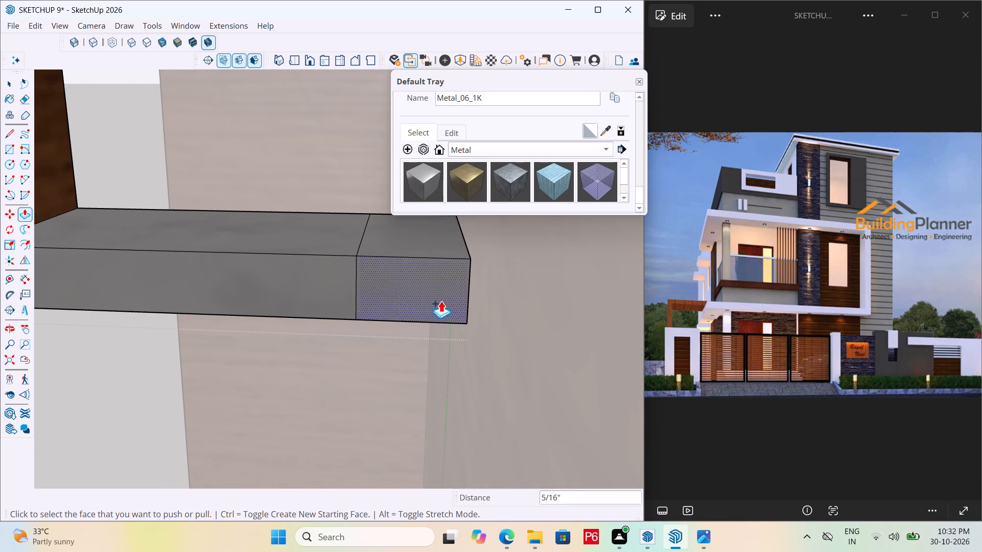
# Pull the underside of the lower arm's door-side section down about 13/16" as a mounting leg, and save the model.
pyautogui.scroll(-6, 410, 298)
pyautogui.moveTo(421, 312); pyautogui.dragTo(633, 131, button='middle')
pyautogui.click(412, 305)
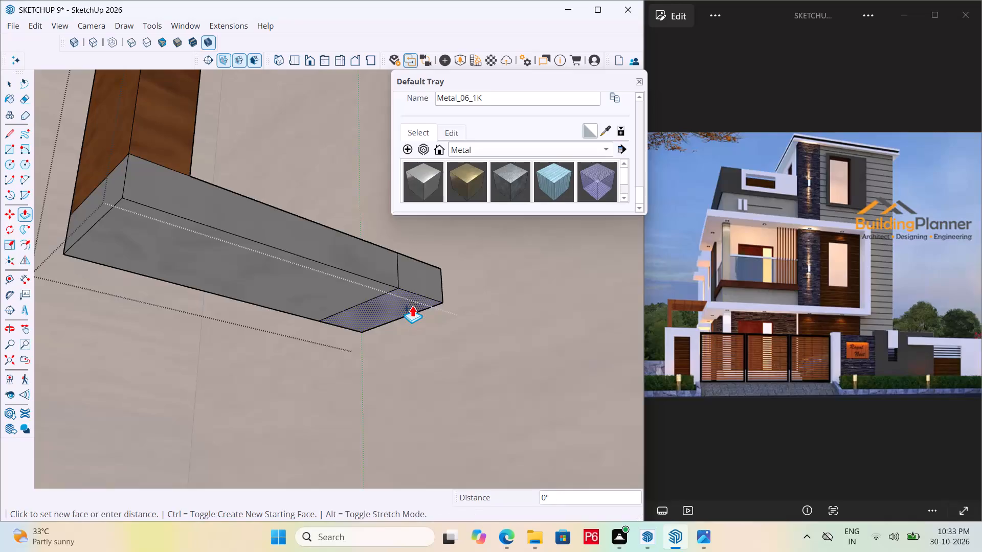
pyautogui.scroll(-8, 336, 354)
pyautogui.scroll(-4, 320, 277)
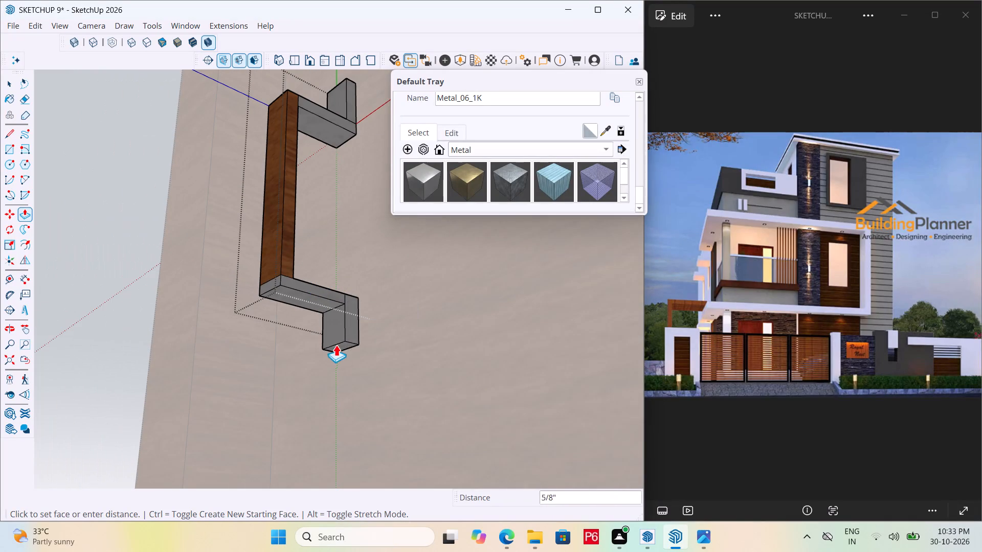
pyautogui.click(345, 352)
pyautogui.moveTo(279, 304); pyautogui.dragTo(286, 388, button='middle')
pyautogui.scroll(-1, 279, 304)
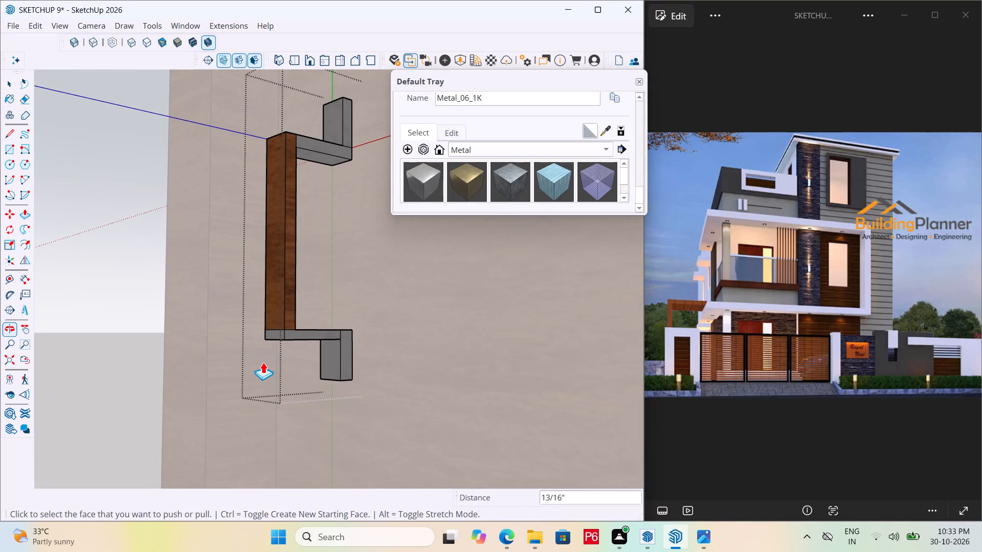
pyautogui.hotkey('ctrl', 's')
pyautogui.hotkey('ctrl', 's')
pyautogui.hotkey('ctrl', 's')
# Paint the wood-coloured front and side faces of the handle's grip bar with Metal_06_1K.
pyautogui.click(427, 181)
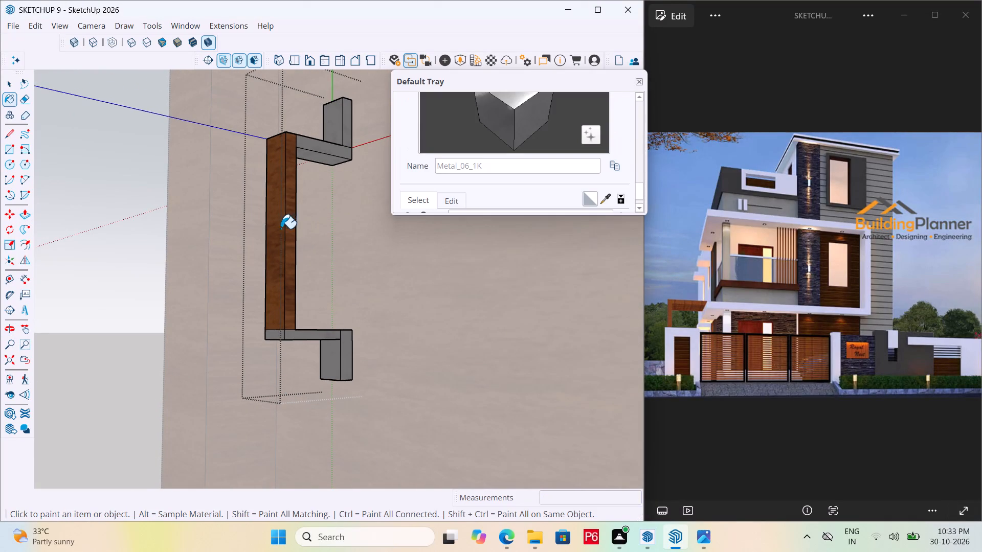
pyautogui.click(274, 224)
pyautogui.click(289, 215)
pyautogui.moveTo(251, 329); pyautogui.dragTo(368, 370, button='middle')
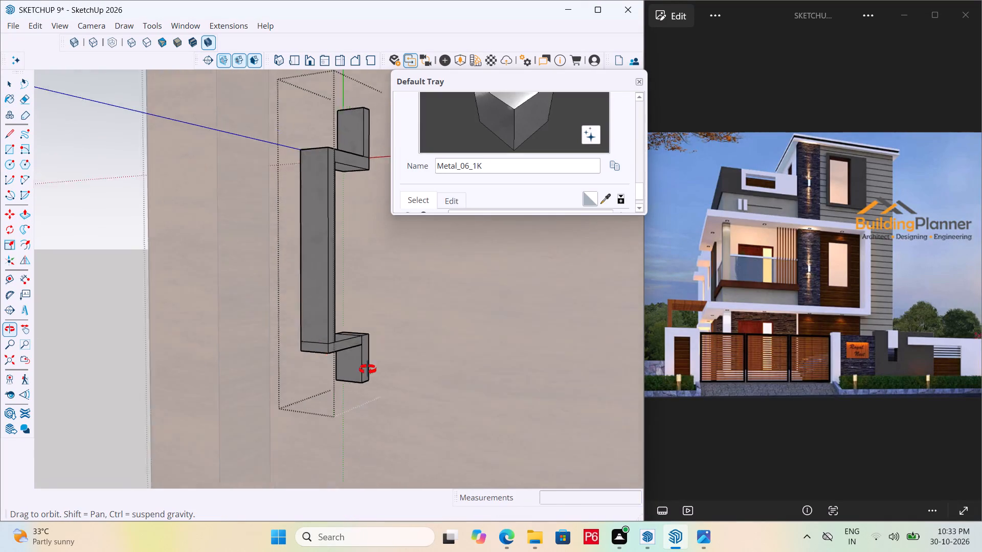
pyautogui.moveTo(368, 370); pyautogui.dragTo(753, 388, button='middle')
pyautogui.scroll(6, 351, 277)
pyautogui.middleClick(351, 277)
pyautogui.click(330, 227)
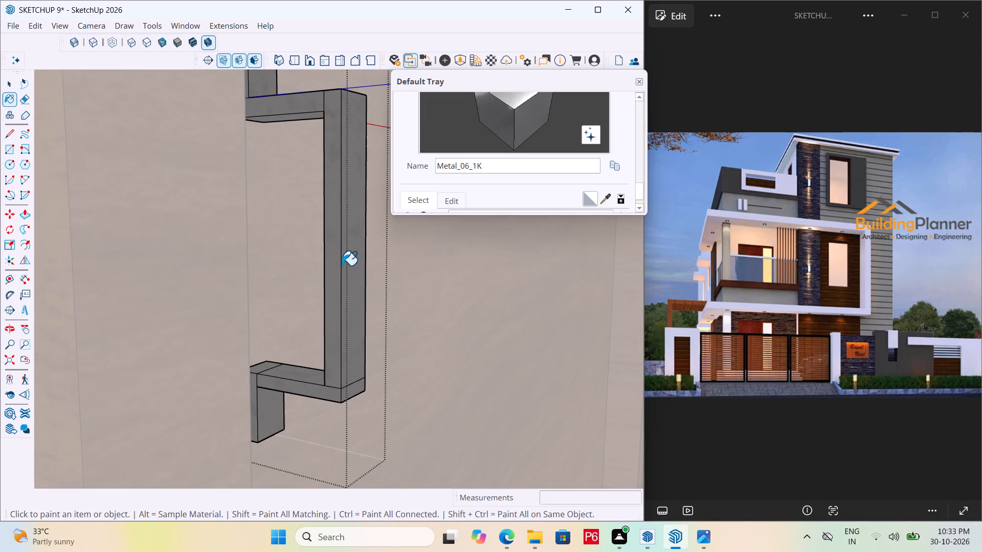
# Paint the grip bar's remaining wood-coloured face with Metal_06_1K and save the model.
pyautogui.moveTo(328, 262); pyautogui.dragTo(344, 249, button='middle')
pyautogui.scroll(10, 347, 252)
pyautogui.middleClick(304, 195)
pyautogui.moveTo(338, 241); pyautogui.dragTo(416, 269, button='middle')
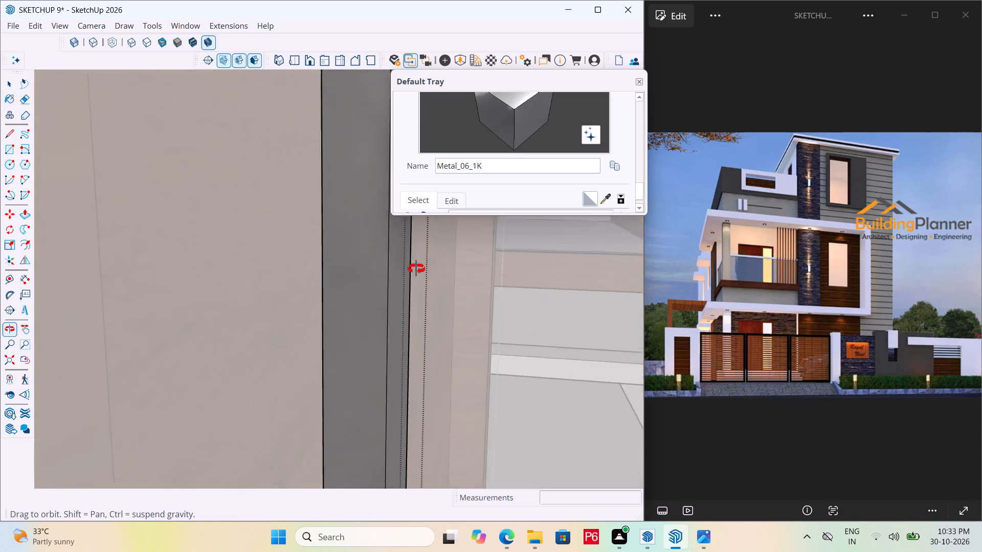
pyautogui.moveTo(416, 269); pyautogui.dragTo(402, 275, button='middle')
pyautogui.scroll(4, 405, 275)
pyautogui.moveTo(322, 269); pyautogui.dragTo(352, 277, button='middle')
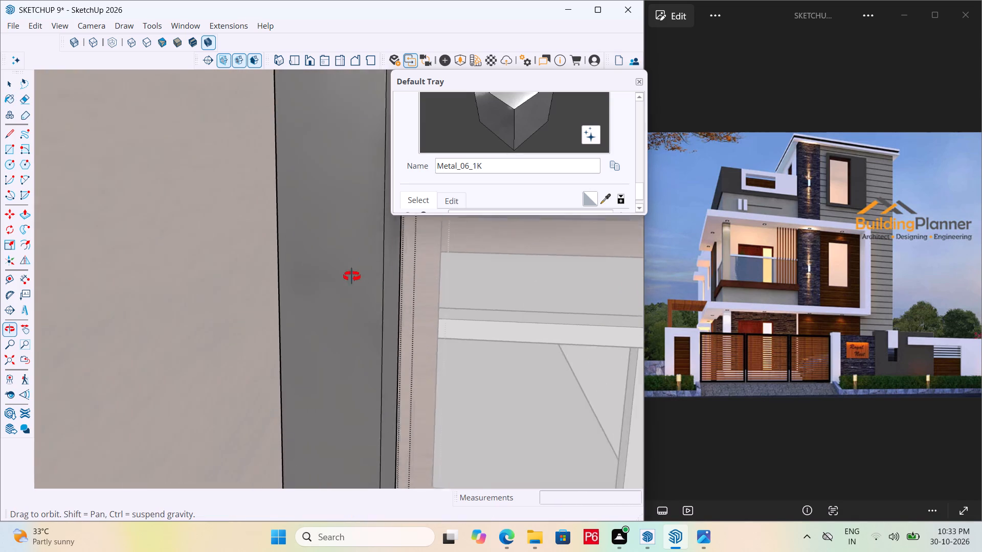
pyautogui.moveTo(352, 277); pyautogui.dragTo(443, 346, button='middle')
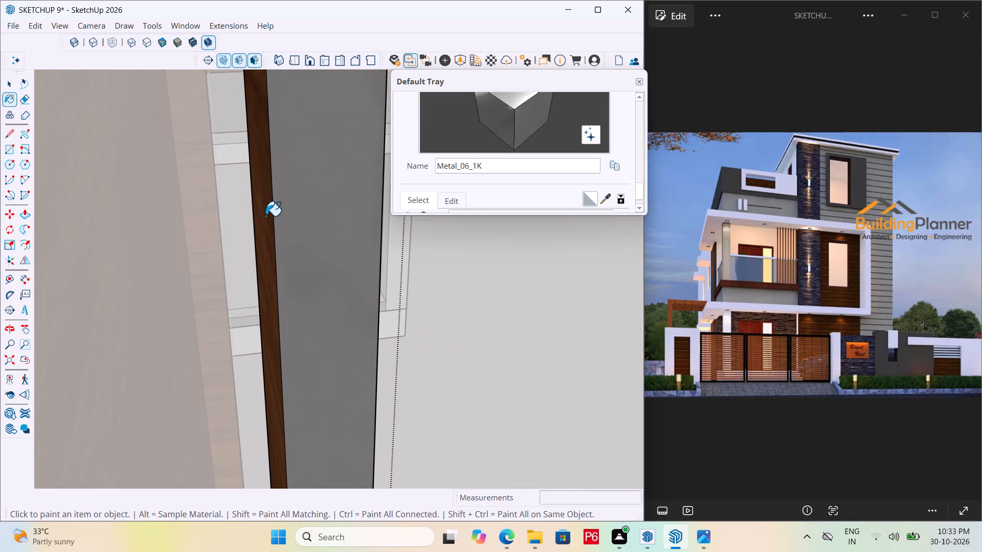
pyautogui.click(265, 216)
pyautogui.hotkey('ctrl', 's')
pyautogui.hotkey('ctrl', 's')
pyautogui.hotkey('ctrl', 's')
pyautogui.hotkey('ctrl', 's')
pyautogui.hotkey('ctrl', 's')
pyautogui.hotkey('ctrl', 's')
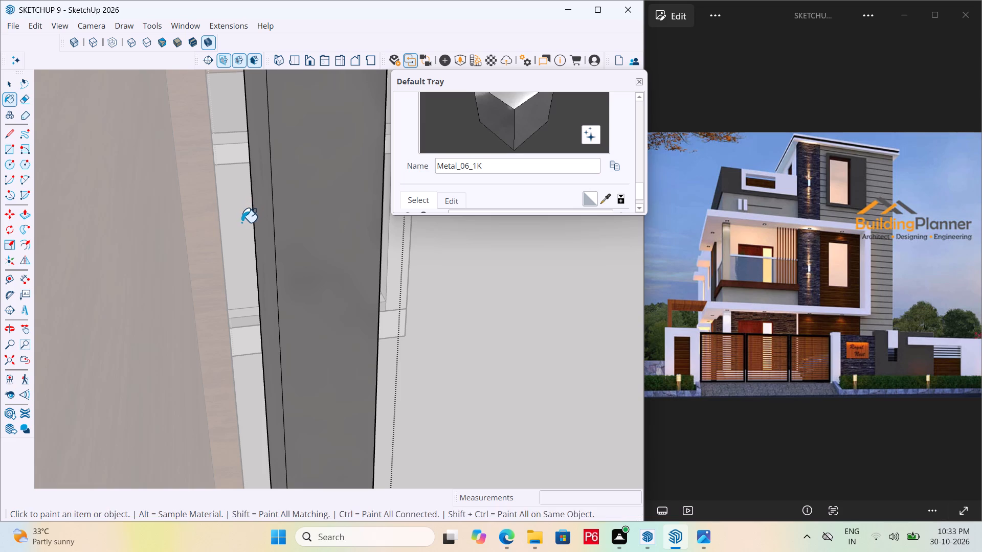
pyautogui.hotkey('ctrl', 's')
pyautogui.hotkey('ctrl', 's')
# Examine the completed metal handle in place on the door's wide panel.
pyautogui.scroll(-13, 232, 226)
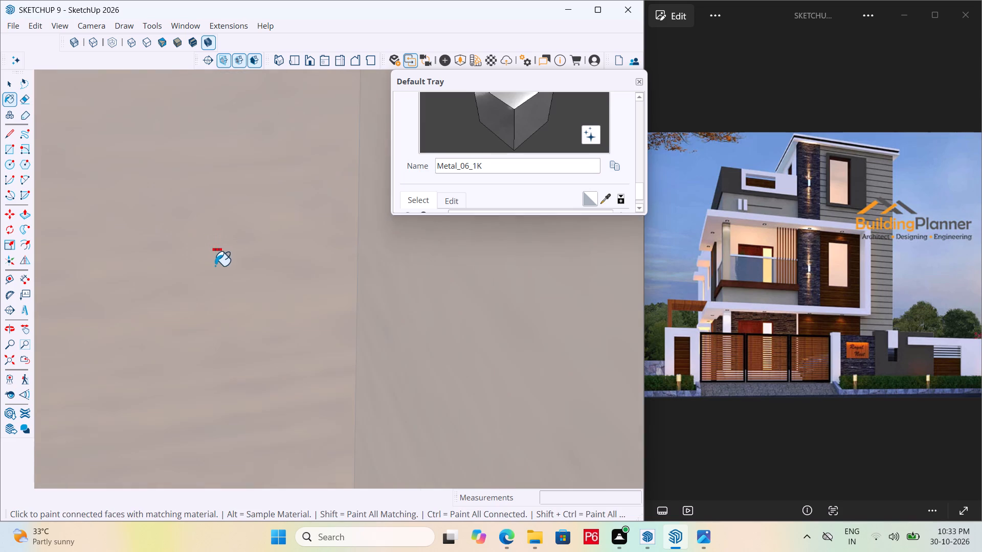
pyautogui.scroll(-14, 220, 267)
pyautogui.scroll(-17, 242, 192)
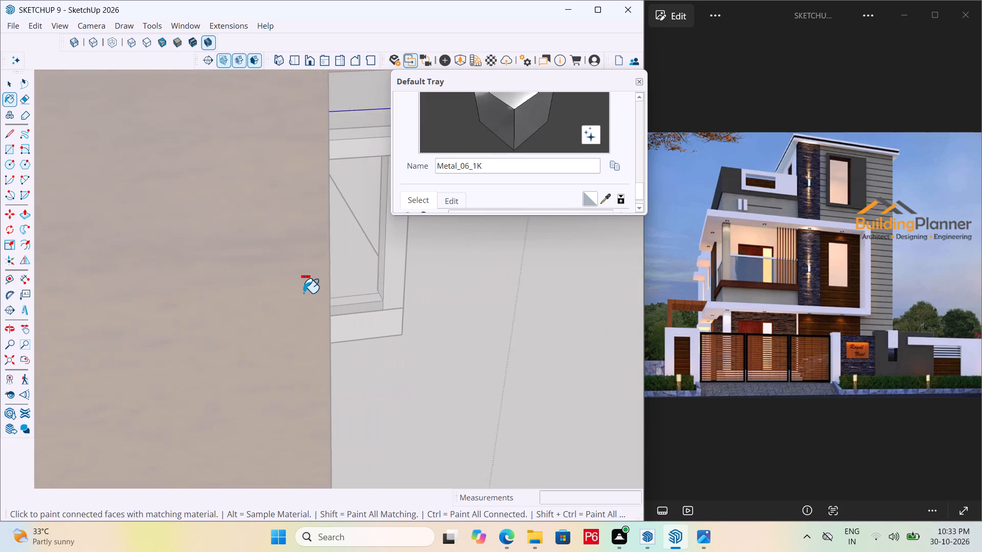
pyautogui.scroll(-19, 303, 293)
pyautogui.moveTo(382, 286); pyautogui.dragTo(98, 274, button='middle')
pyautogui.scroll(2, 82, 222)
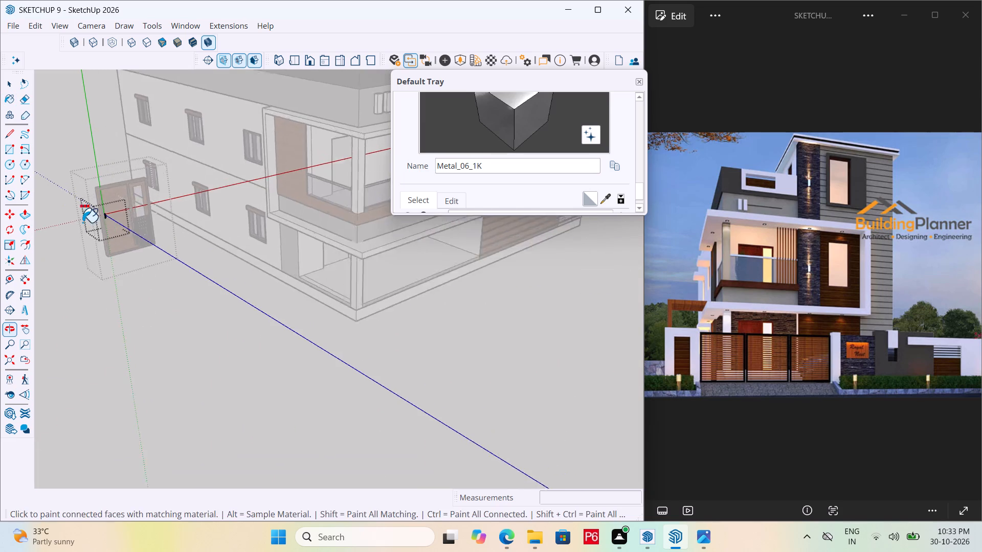
pyautogui.scroll(20, 82, 222)
pyautogui.scroll(11, 82, 222)
pyautogui.middleClick(84, 224)
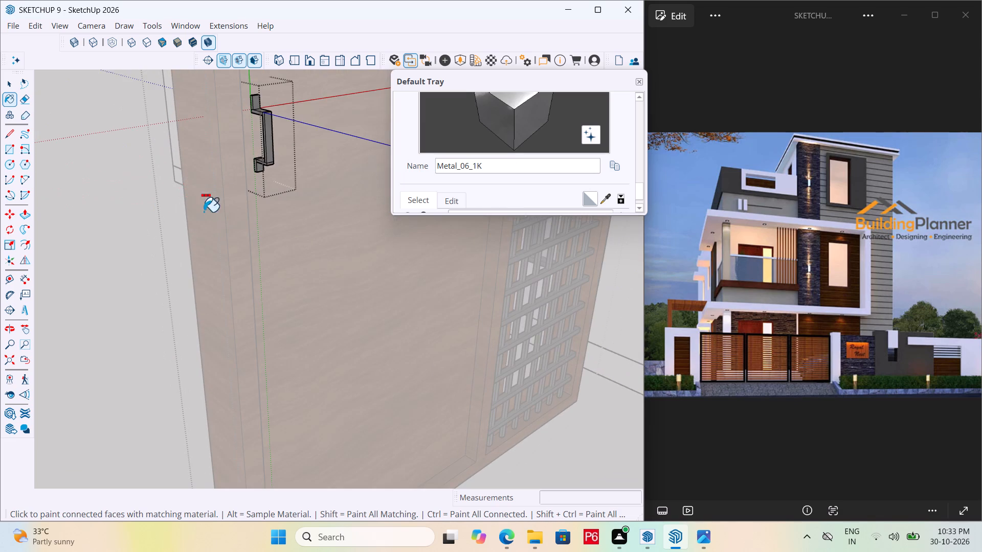
# Save the model and exit the handle group back to the door.
pyautogui.scroll(-7, 163, 265)
pyautogui.scroll(-8, 223, 250)
pyautogui.moveTo(237, 244); pyautogui.dragTo(210, 233, button='middle')
pyautogui.hotkey('ctrl', 's')
pyautogui.hotkey('ctrl', 's')
pyautogui.hotkey('ctrl', 's')
pyautogui.press('space')
pyautogui.click(140, 222)
# Move the metal handle about 2" down along the door's wide panel and save the model.
pyautogui.scroll(6, 267, 218)
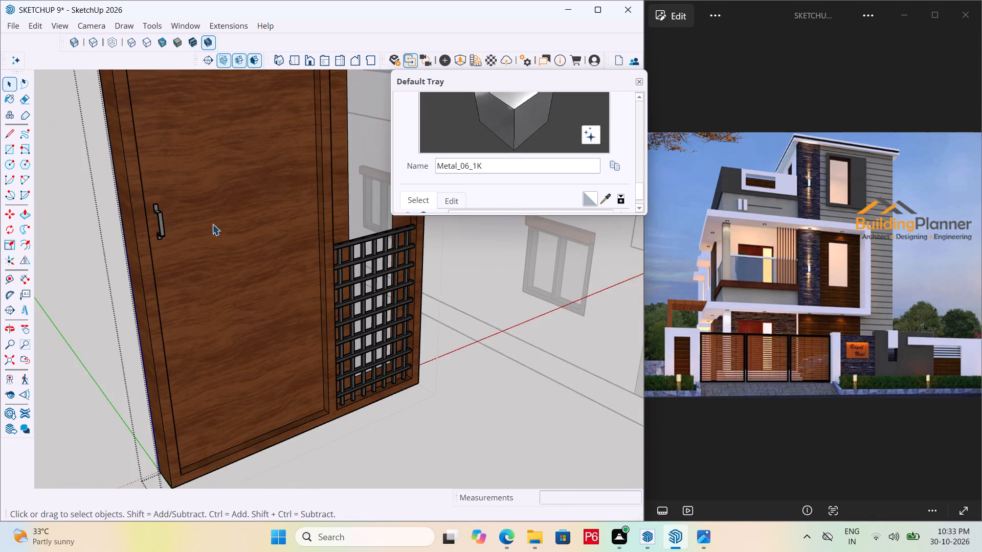
pyautogui.moveTo(177, 229); pyautogui.dragTo(24, 221, button='middle')
pyautogui.scroll(1, 54, 224)
pyautogui.scroll(-7, 347, 333)
pyautogui.moveTo(271, 288); pyautogui.dragTo(192, 276, button='middle')
pyautogui.middleClick(178, 272)
pyautogui.scroll(7, 175, 272)
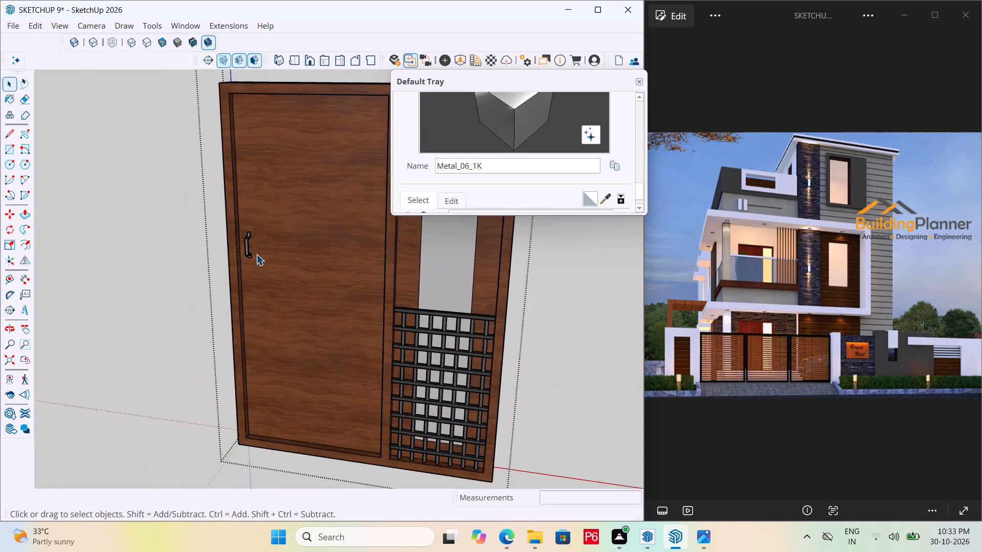
pyautogui.scroll(6, 256, 254)
pyautogui.click(245, 254)
pyautogui.scroll(12, 254, 242)
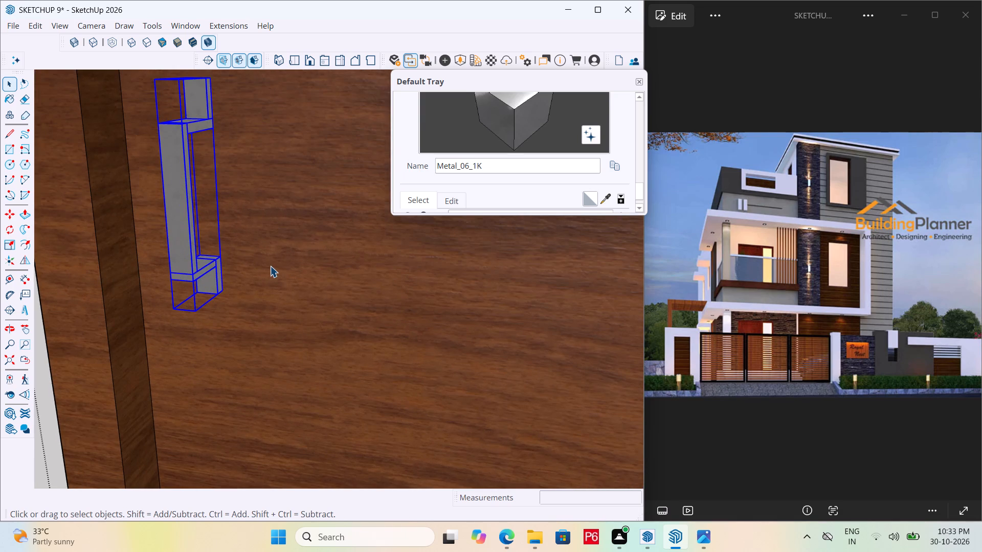
pyautogui.press('m')
pyautogui.click(232, 290)
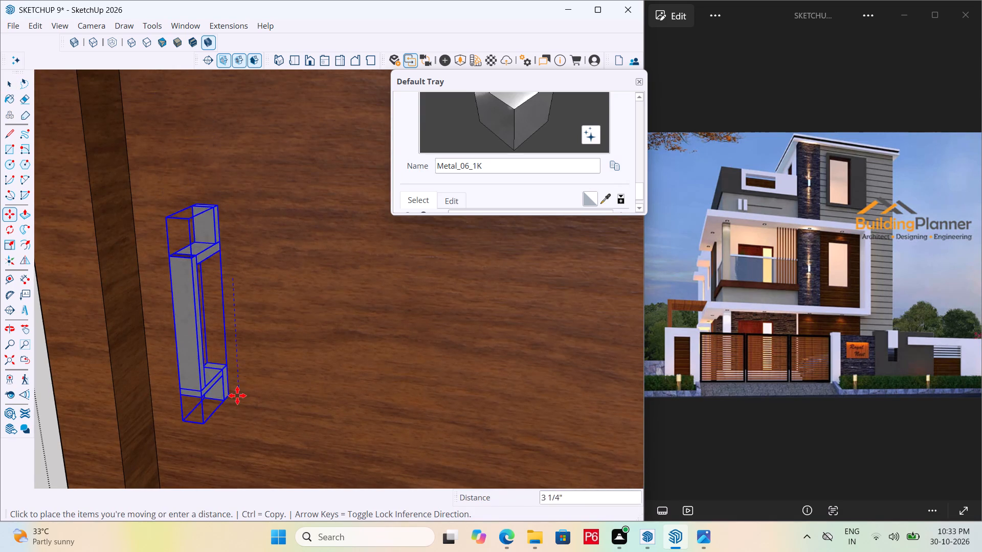
pyautogui.scroll(-7, 238, 396)
pyautogui.scroll(-8, 219, 319)
pyautogui.scroll(-6, 212, 196)
pyautogui.scroll(1, 221, 277)
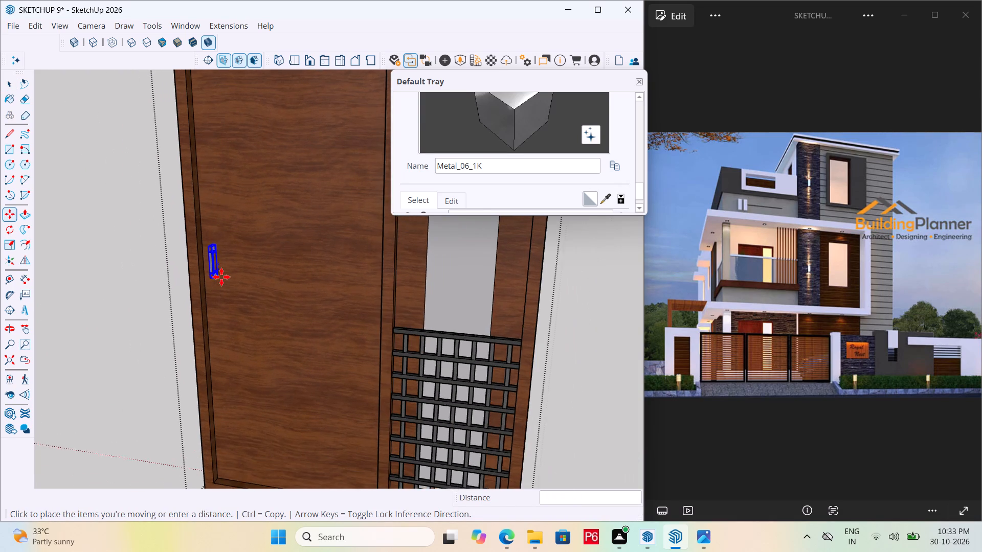
pyautogui.scroll(1, 221, 277)
pyautogui.click(222, 280)
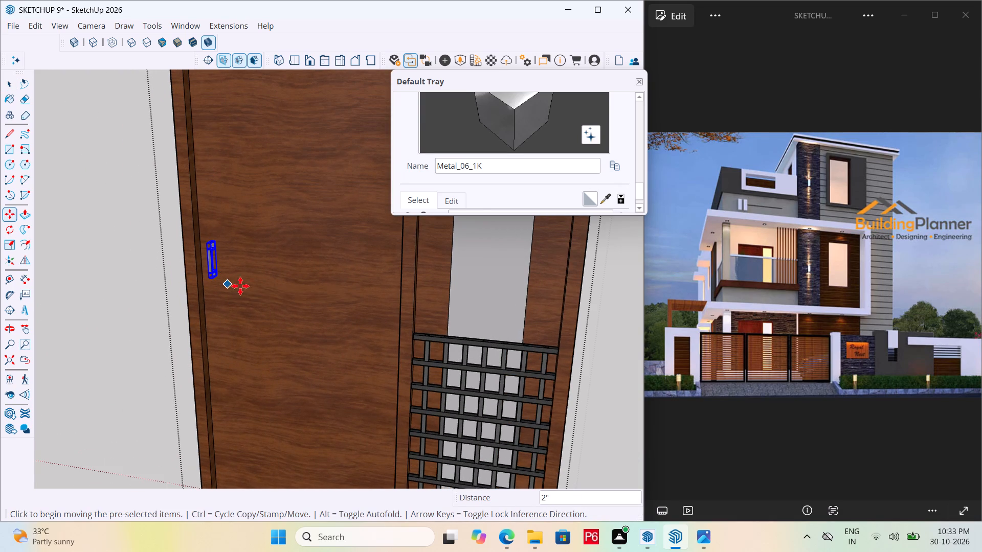
pyautogui.hotkey('ctrl', 's')
pyautogui.hotkey('ctrl', 's')
pyautogui.hotkey('ctrl', 's')
pyautogui.hotkey('ctrl', 's')
pyautogui.hotkey('ctrl', 's')
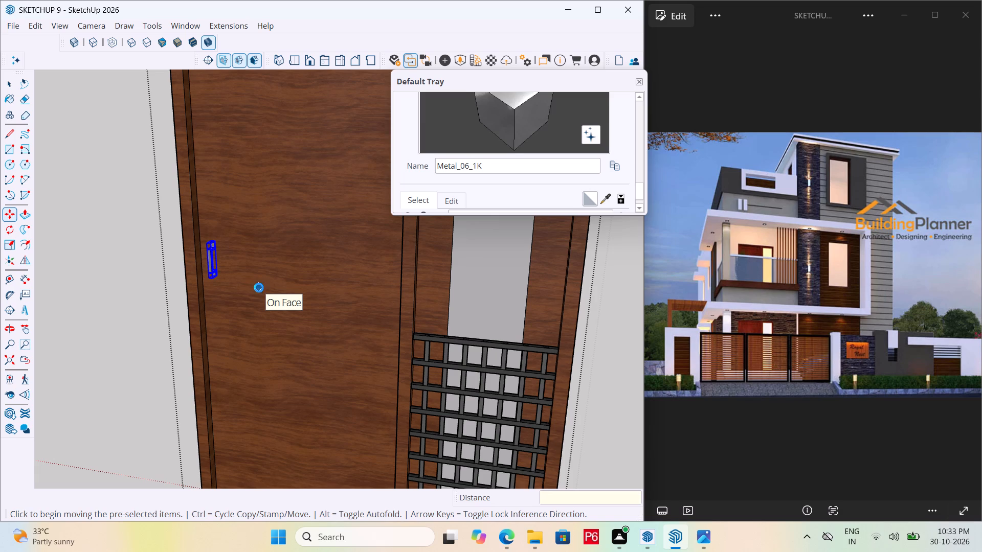
pyautogui.hotkey('ctrl', 's')
pyautogui.hotkey('ctrl', 's')
pyautogui.hotkey('ctrl', 's')
pyautogui.hotkey('ctrl', 's')
pyautogui.hotkey('ctrl', 's')
# Clear the handle selection, exit the door group and save the model.
pyautogui.press('space')
pyautogui.scroll(-7, 219, 236)
pyautogui.scroll(-2, 249, 277)
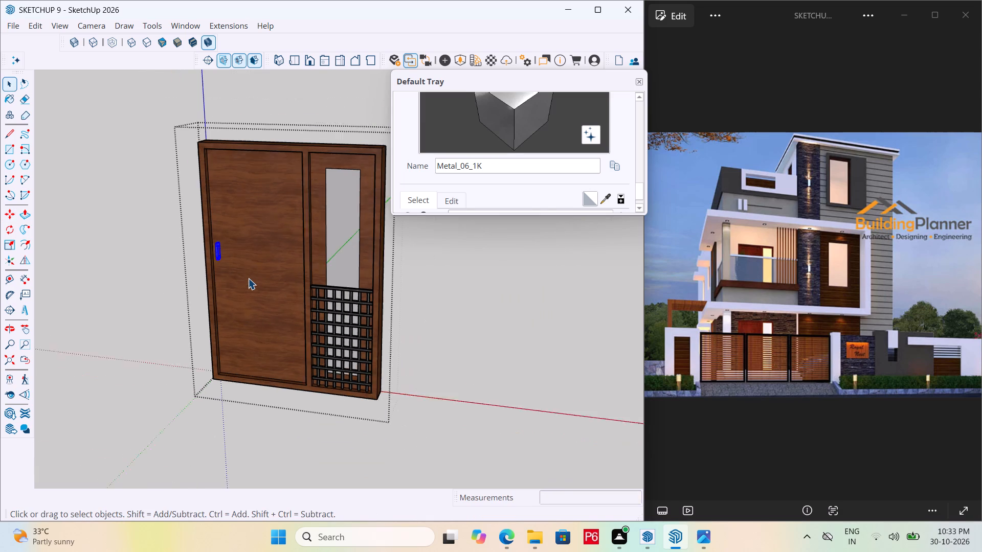
pyautogui.scroll(-1, 248, 278)
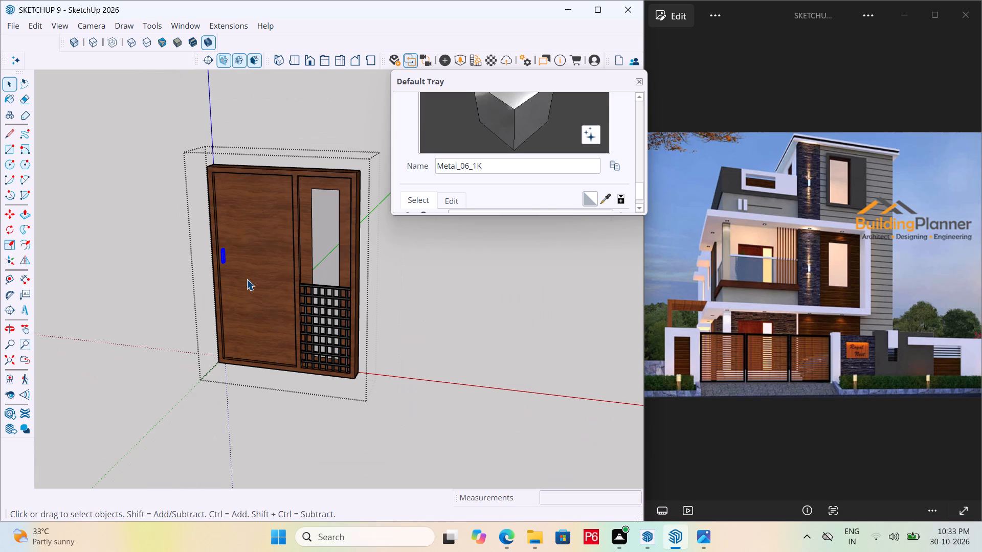
pyautogui.click(160, 288)
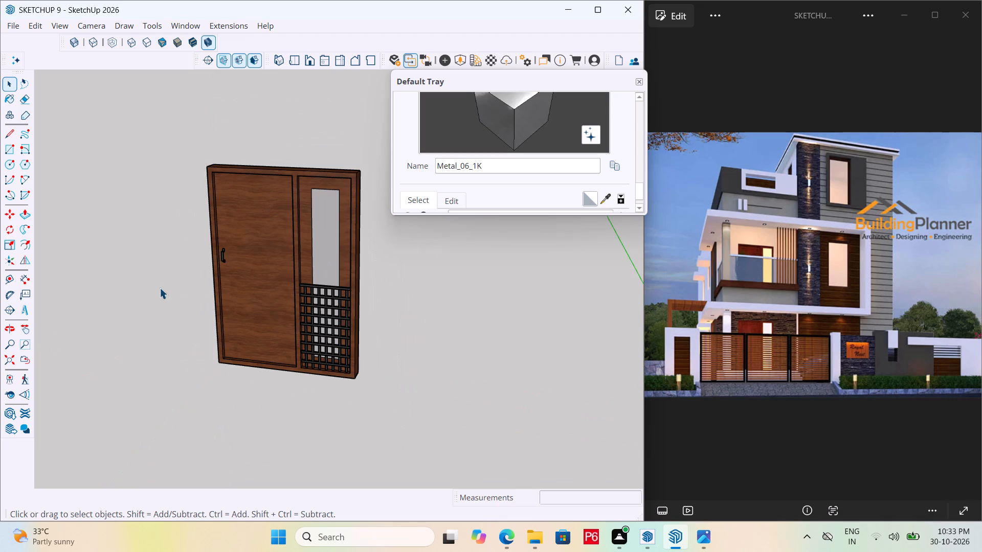
pyautogui.scroll(17, 221, 252)
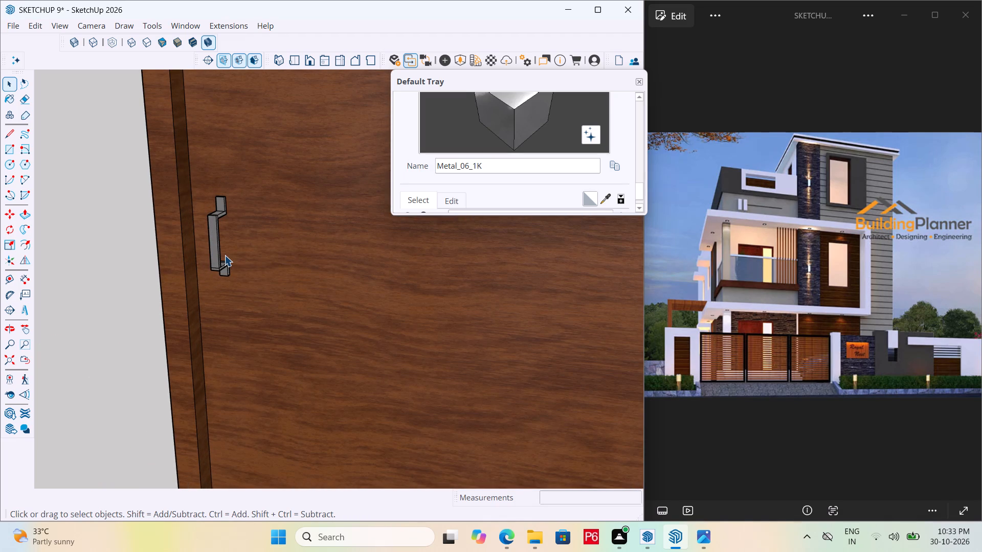
pyautogui.hotkey('ctrl', 's')
pyautogui.hotkey('ctrl', 's')
pyautogui.hotkey('ctrl', 's')
pyautogui.hotkey('ctrl', 's')
pyautogui.hotkey('ctrl', 's')
pyautogui.hotkey('ctrl', 's')
pyautogui.hotkey('ctrl', 's')
pyautogui.hotkey('ctrl', 's')
pyautogui.hotkey('ctrl', 's')
# Open the handle group and paint the wood-coloured top end face of the grip bar with Metal_06_1K.
pyautogui.scroll(-7, 218, 246)
pyautogui.scroll(14, 226, 211)
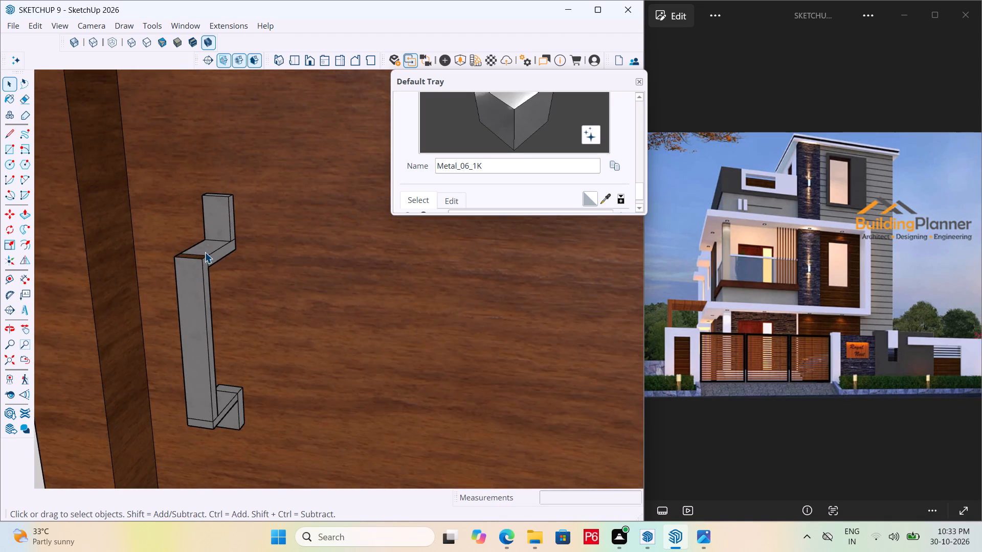
pyautogui.scroll(12, 205, 252)
pyautogui.moveTo(193, 263); pyautogui.dragTo(194, 319, button='middle')
pyautogui.click(208, 256)
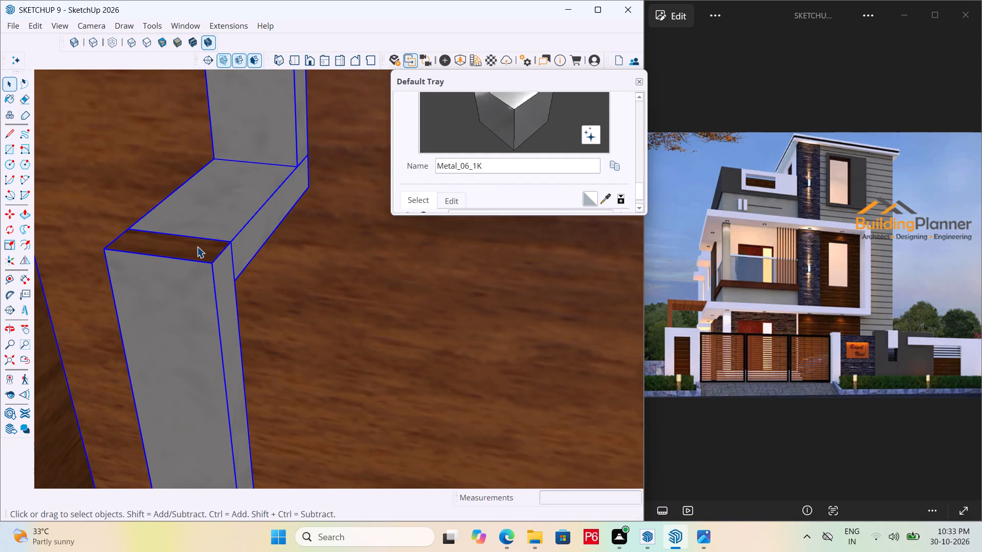
pyautogui.doubleClick(196, 246)
pyautogui.click(192, 250)
pyautogui.doubleClick(192, 249)
pyautogui.click(175, 240)
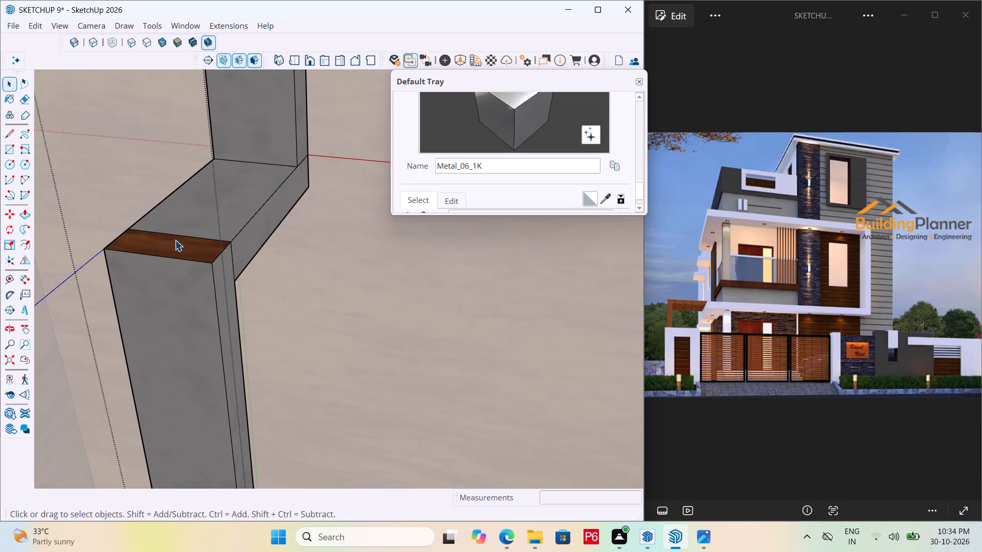
pyautogui.scroll(-2, 496, 178)
pyautogui.click(431, 179)
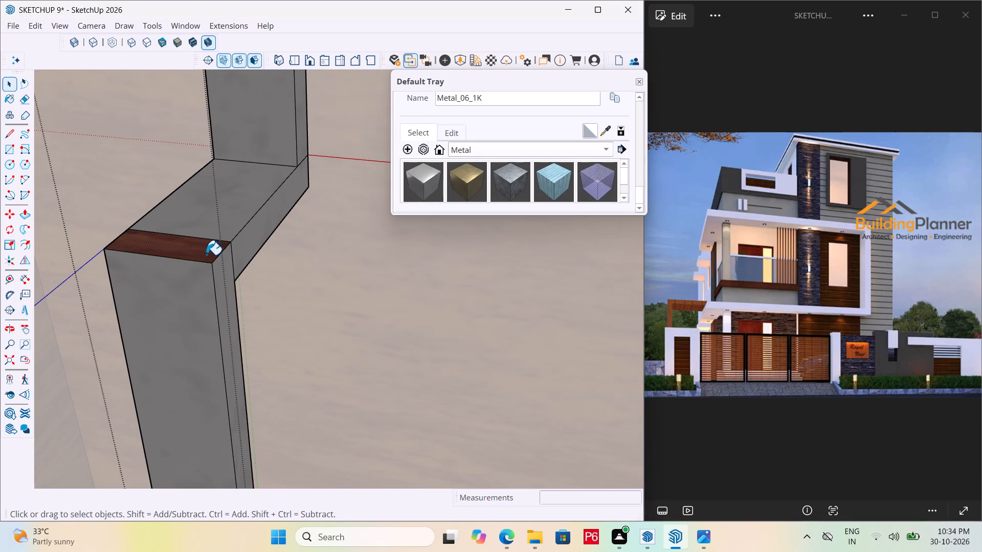
pyautogui.click(191, 254)
# Erase the seam edges on the top and near side of the handle's upper arm, where it meets the grip bar and mounting leg.
pyautogui.scroll(-9, 200, 172)
pyautogui.scroll(4, 190, 197)
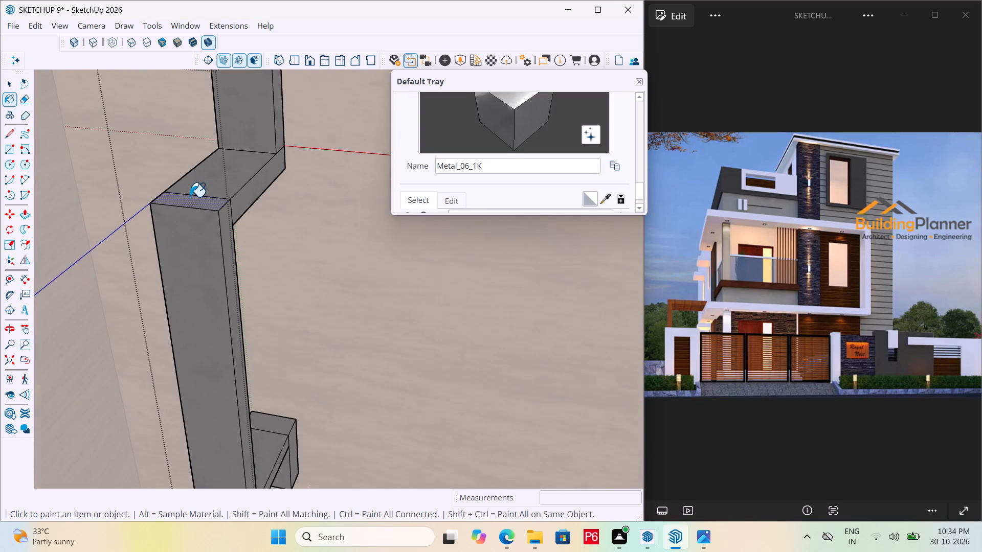
pyautogui.scroll(2, 190, 197)
pyautogui.press('e')
pyautogui.doubleClick(202, 194)
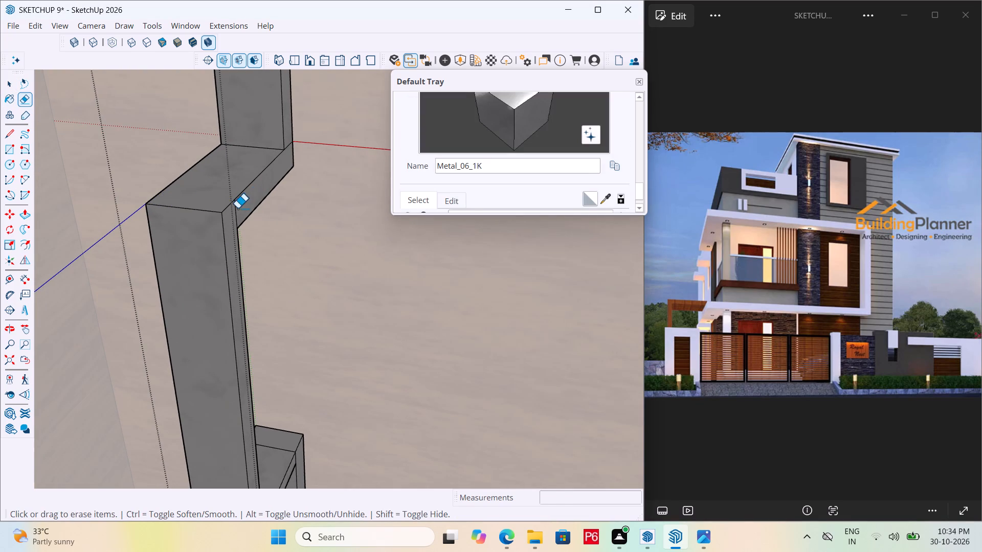
pyautogui.click(237, 209)
pyautogui.scroll(11, 291, 137)
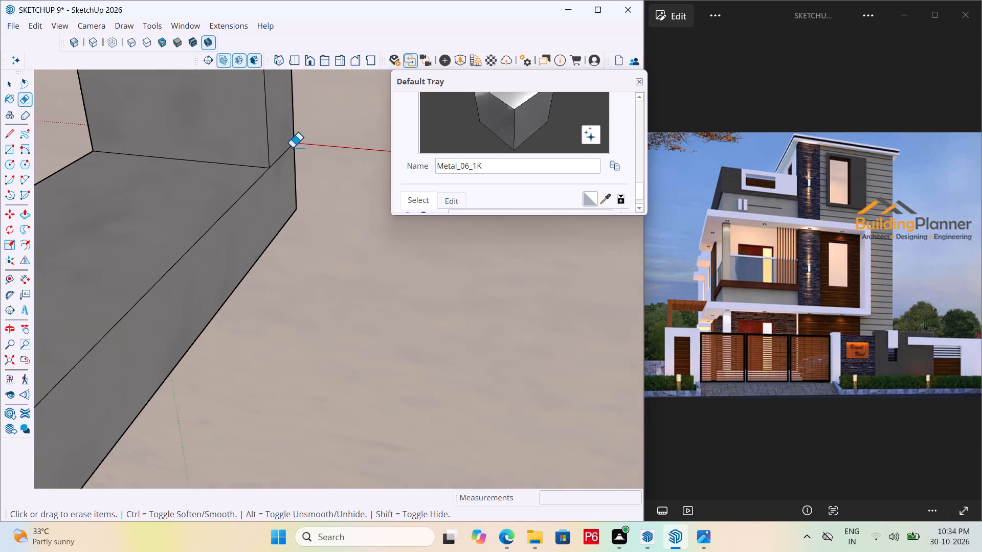
pyautogui.moveTo(280, 154); pyautogui.dragTo(280, 163)
# Erase the seam edges on the near side and top of the handle's lower arm and across the grip bar's lower front face.
pyautogui.scroll(-19, 259, 143)
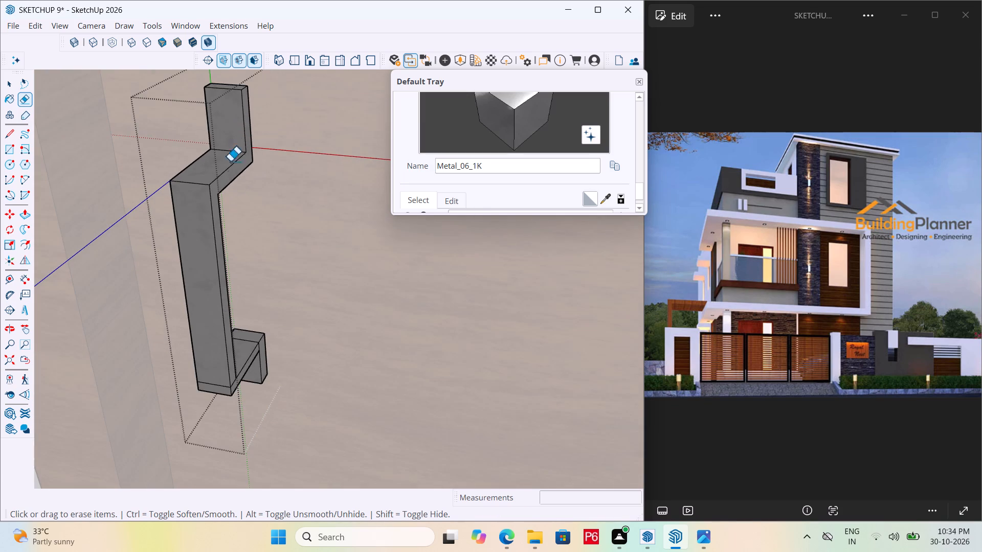
pyautogui.scroll(13, 249, 393)
pyautogui.click(253, 259)
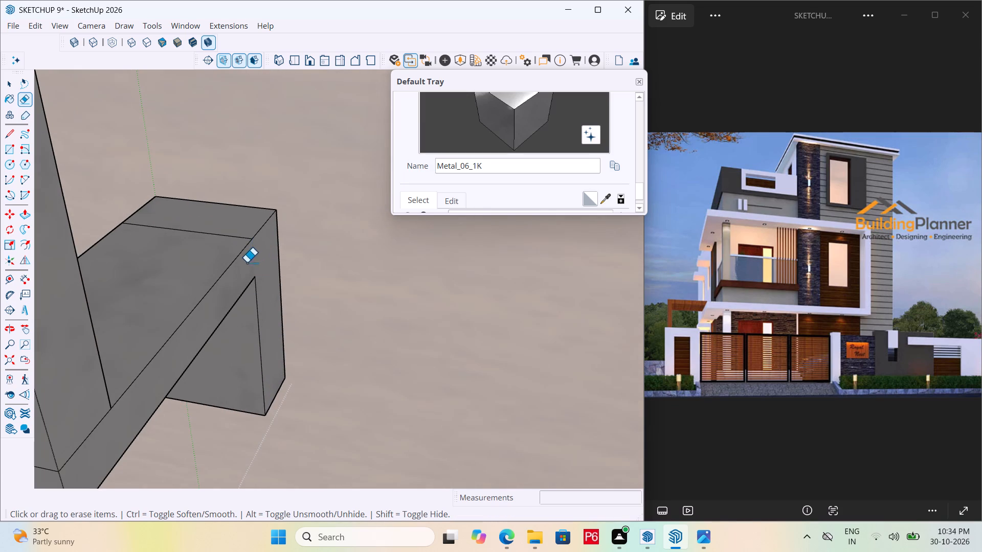
pyautogui.scroll(-6, 245, 248)
pyautogui.scroll(6, 173, 343)
pyautogui.moveTo(174, 341); pyautogui.dragTo(165, 325)
pyautogui.moveTo(117, 350); pyautogui.dragTo(127, 340)
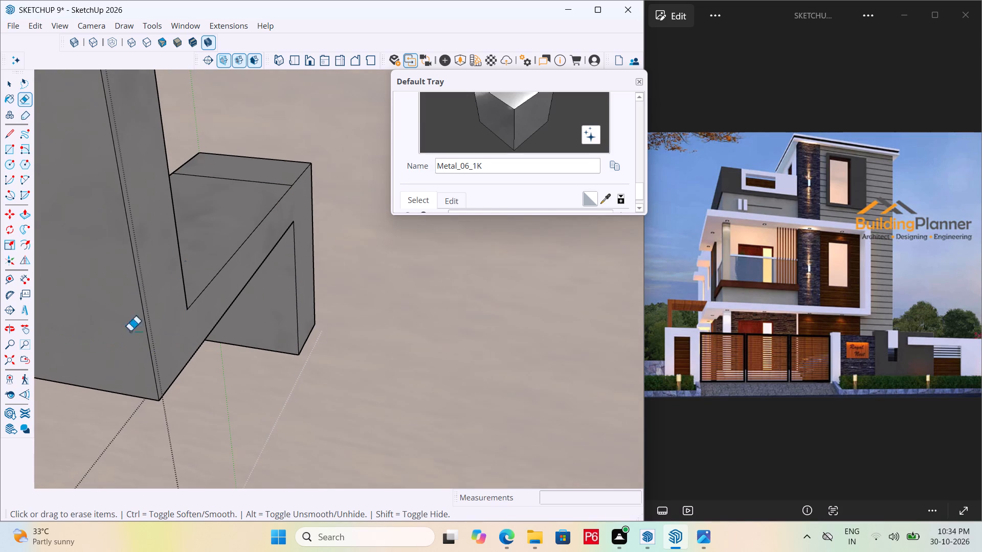
pyautogui.moveTo(253, 181); pyautogui.dragTo(257, 177)
# Erase the seam edges on the opposite side of the handle's lower arm, at the mounting leg and the grip bar.
pyautogui.scroll(-7, 263, 160)
pyautogui.scroll(-6, 278, 300)
pyautogui.scroll(-2, 248, 353)
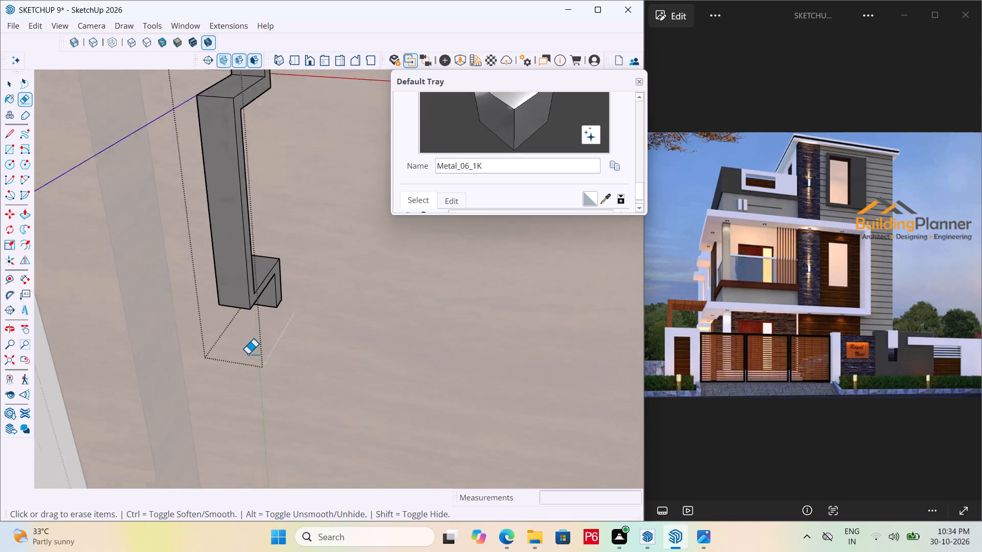
pyautogui.scroll(-3, 248, 354)
pyautogui.moveTo(183, 343); pyautogui.dragTo(461, 311, button='middle')
pyautogui.scroll(6, 304, 407)
pyautogui.scroll(2, 219, 270)
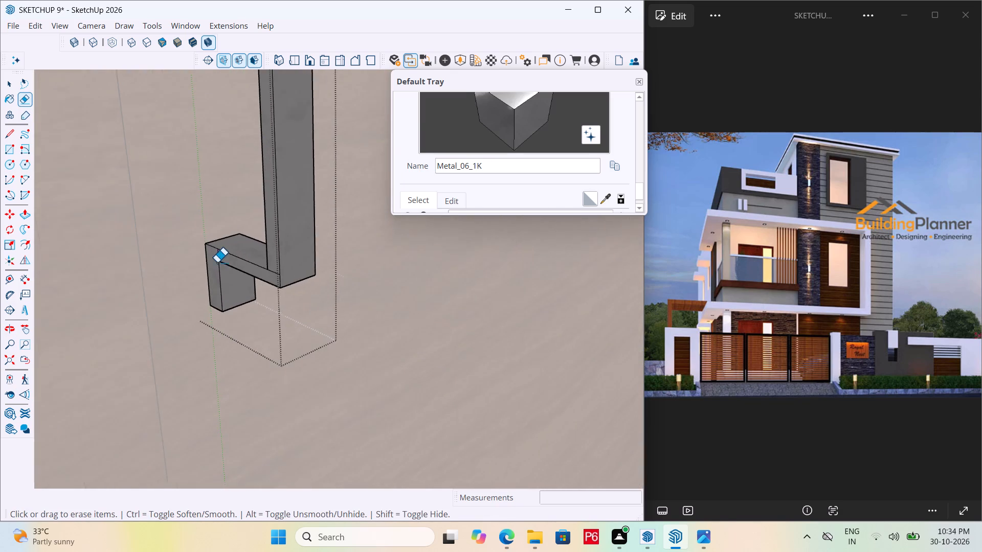
pyautogui.scroll(11, 217, 263)
pyautogui.click(215, 246)
pyautogui.click(219, 244)
pyautogui.moveTo(460, 300); pyautogui.dragTo(468, 292)
pyautogui.click(468, 292)
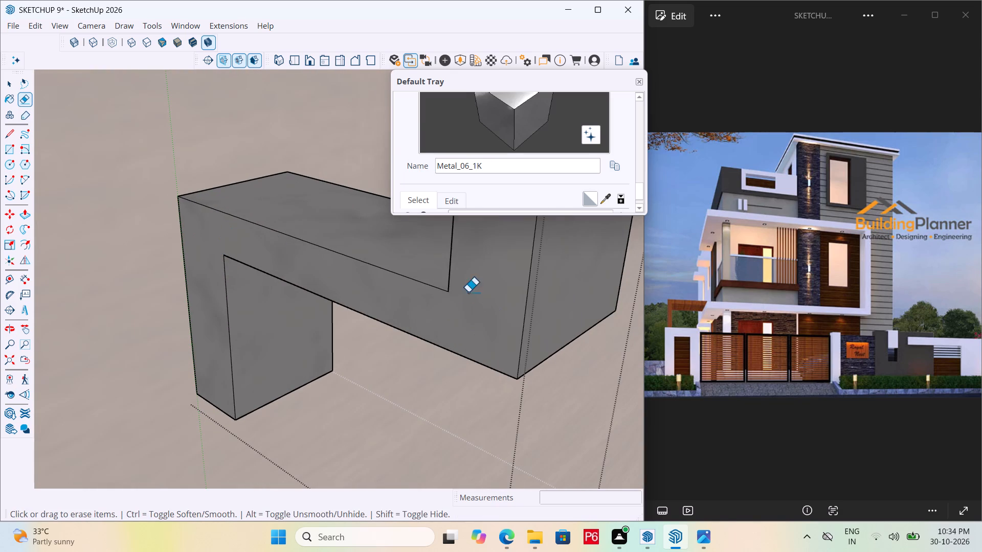
# Erase the seam edges on the opposite side of the handle's upper arm and save the model.
pyautogui.scroll(-15, 382, 371)
pyautogui.scroll(11, 322, 224)
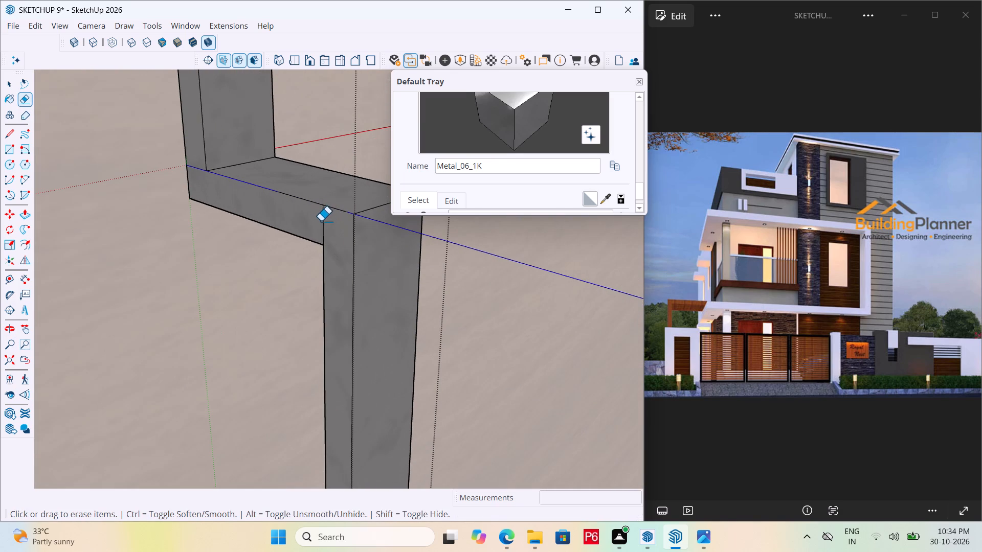
pyautogui.doubleClick(321, 221)
pyautogui.moveTo(310, 218); pyautogui.dragTo(325, 220)
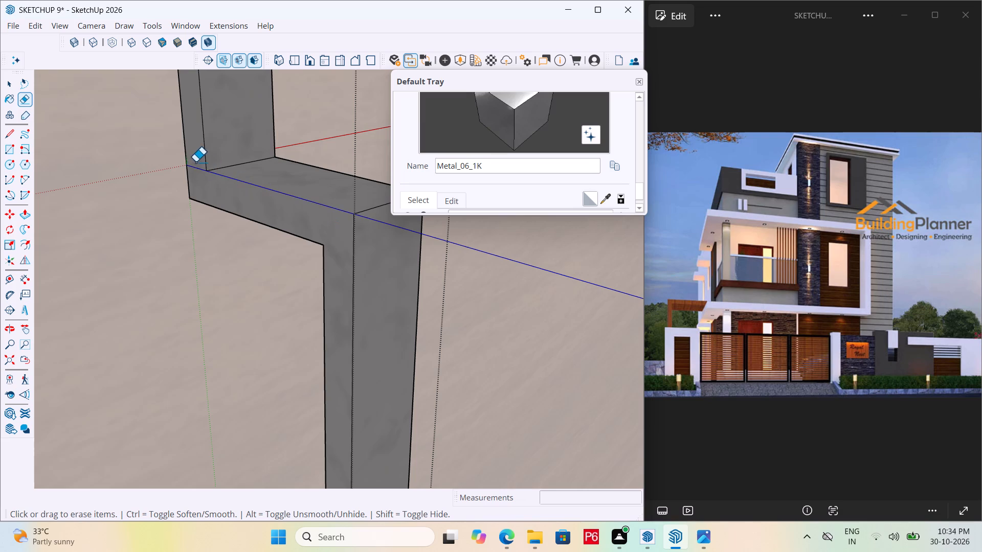
pyautogui.moveTo(195, 162); pyautogui.dragTo(195, 173)
pyautogui.scroll(-6, 181, 170)
pyautogui.scroll(-6, 239, 202)
pyautogui.keyDown('ctrl'); pyautogui.scroll(-5, 231, 211); pyautogui.keyUp('ctrl')
pyautogui.hotkey('ctrl', 's')
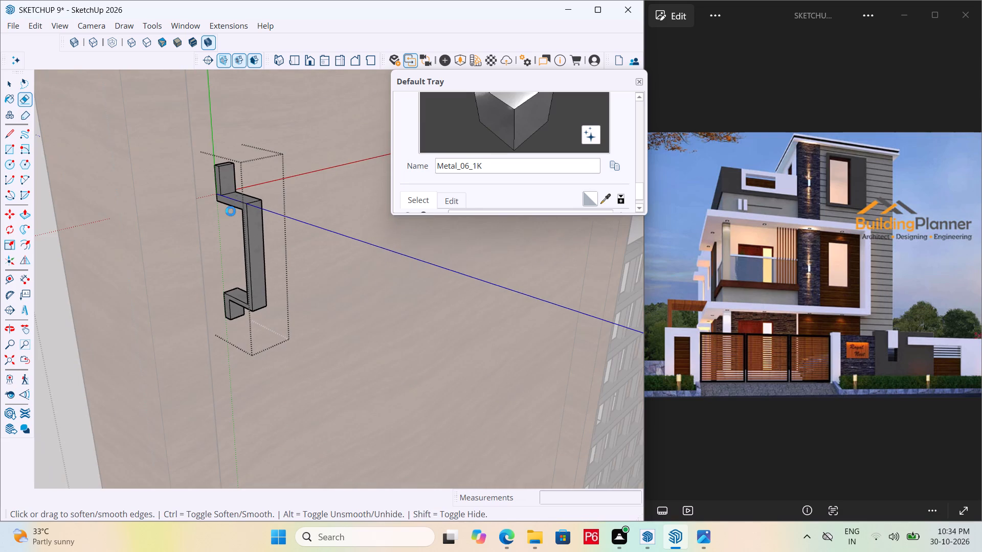
pyautogui.hotkey('ctrl', 's')
pyautogui.hotkey('ctrl', 's')
pyautogui.hotkey('ctrl', 's')
# Exit the handle group back to the door group and save the model.
pyautogui.keyDown('ctrl'); pyautogui.scroll(-7, 238, 217); pyautogui.keyUp('ctrl')
pyautogui.press('space')
pyautogui.click(56, 271)
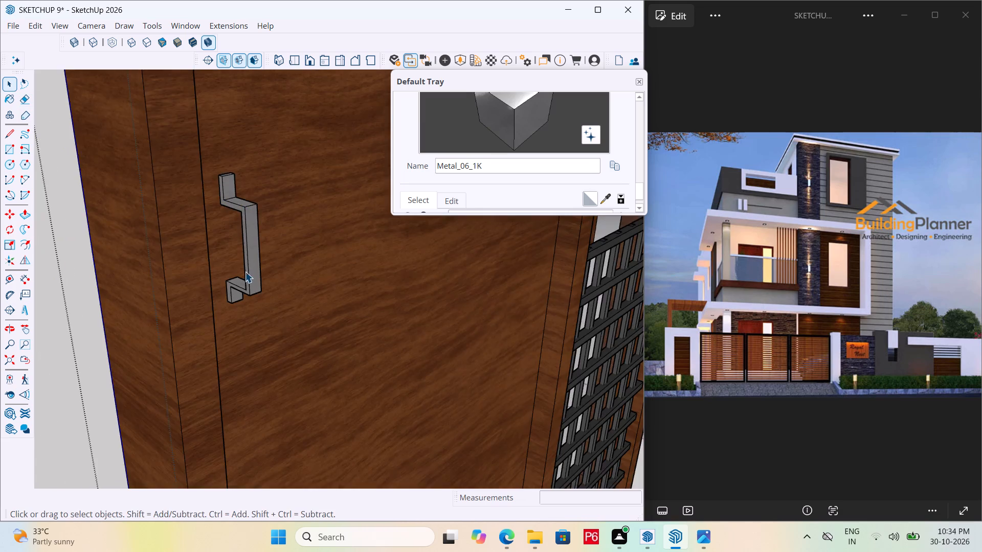
pyautogui.scroll(-13, 220, 273)
pyautogui.moveTo(265, 300); pyautogui.dragTo(255, 306, button='middle')
pyautogui.scroll(-11, 264, 301)
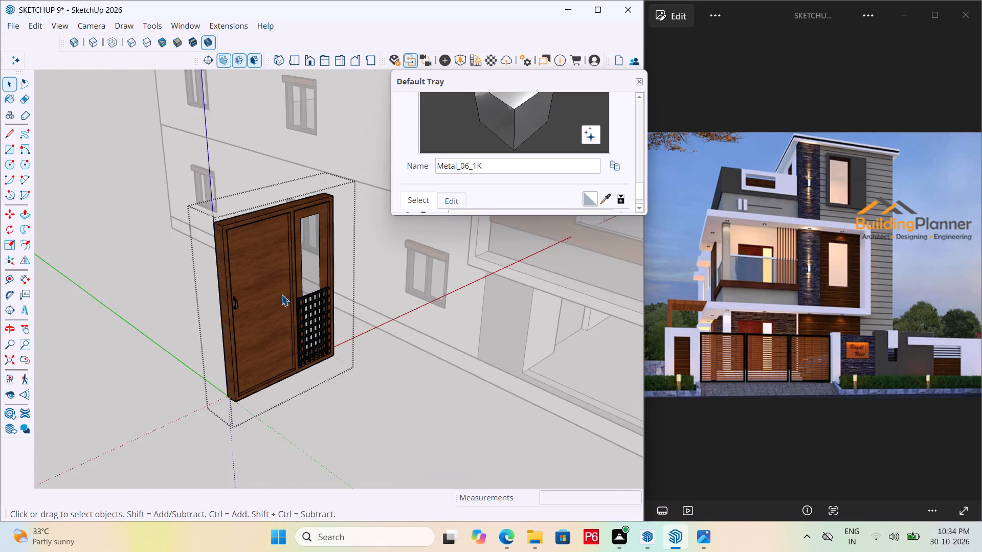
pyautogui.moveTo(285, 292); pyautogui.dragTo(271, 279, button='middle')
pyautogui.hotkey('ctrl', 's')
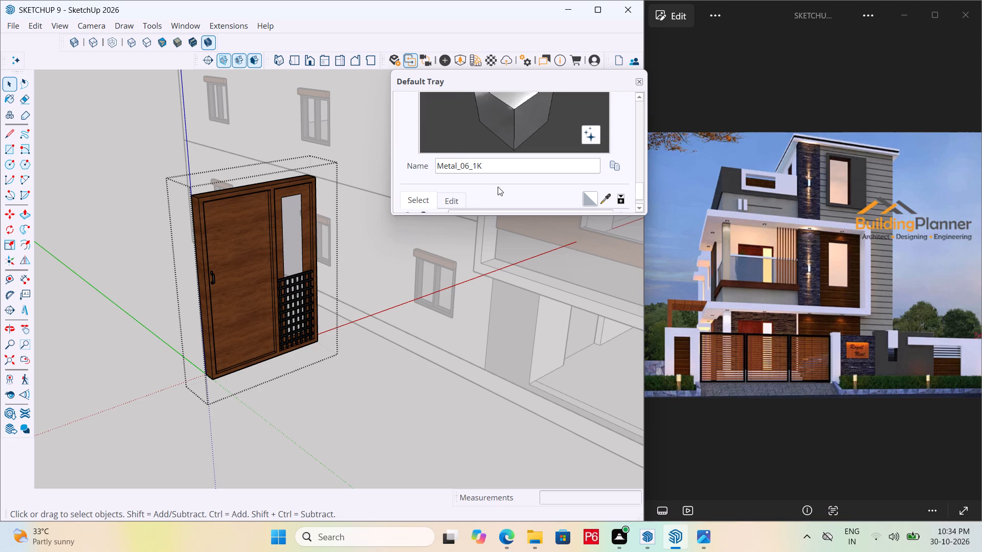
pyautogui.scroll(-2, 493, 184)
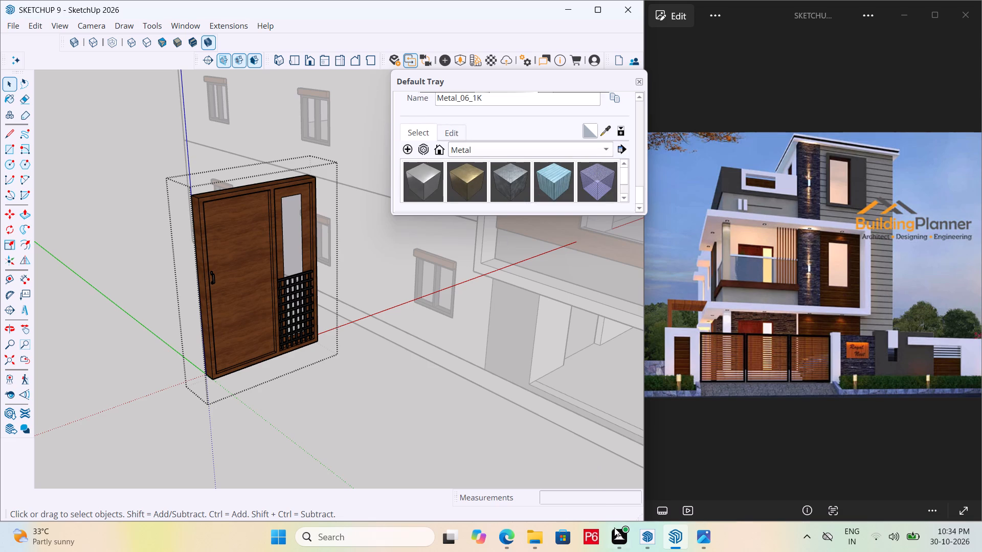
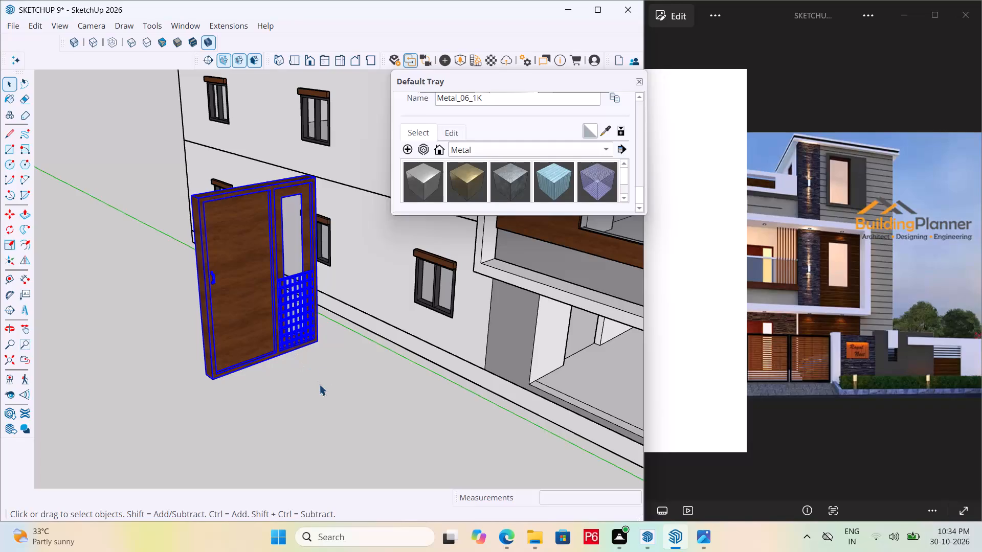
# Move the Default Tray aside to uncover the floating AI tools over the model.
pyautogui.moveTo(581, 82); pyautogui.dragTo(695, 199)
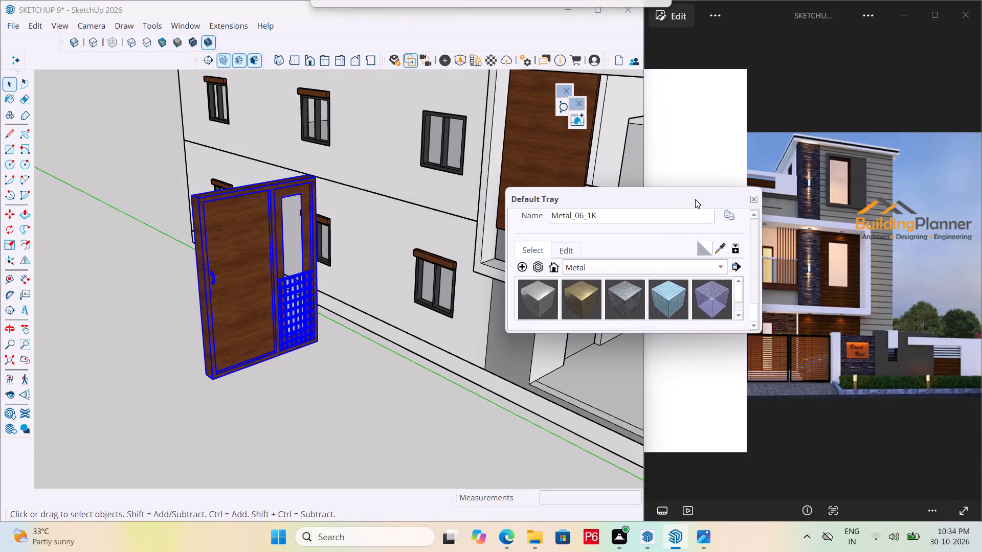
pyautogui.moveTo(695, 199); pyautogui.dragTo(689, 195)
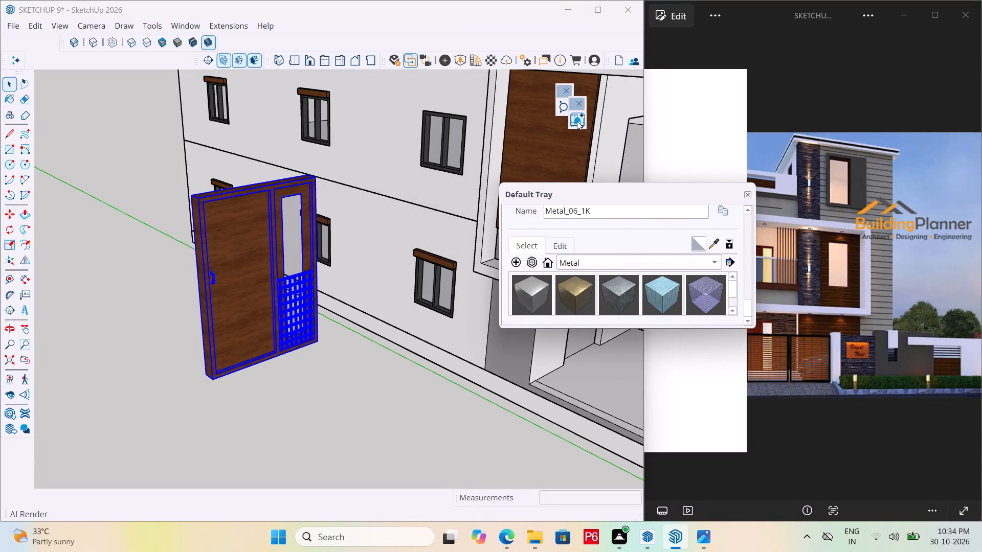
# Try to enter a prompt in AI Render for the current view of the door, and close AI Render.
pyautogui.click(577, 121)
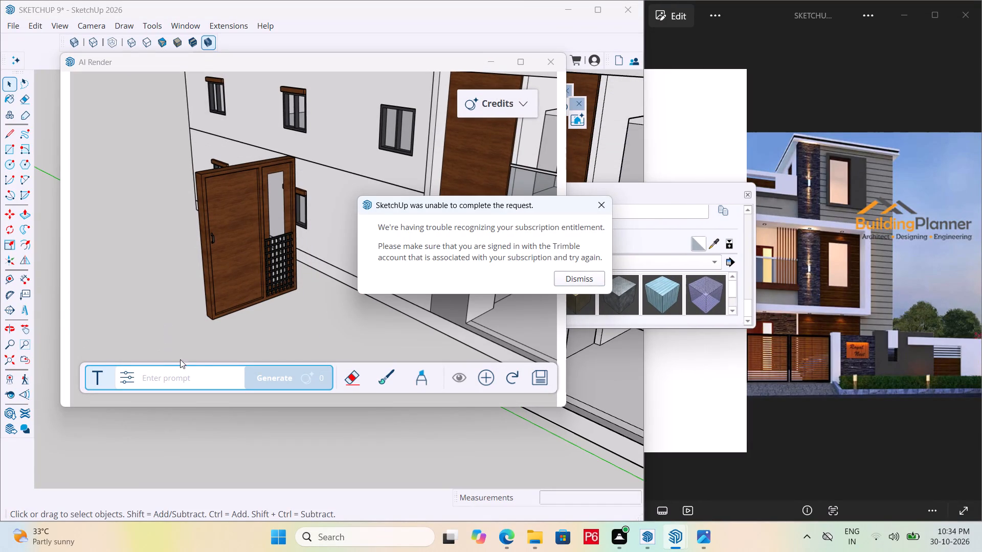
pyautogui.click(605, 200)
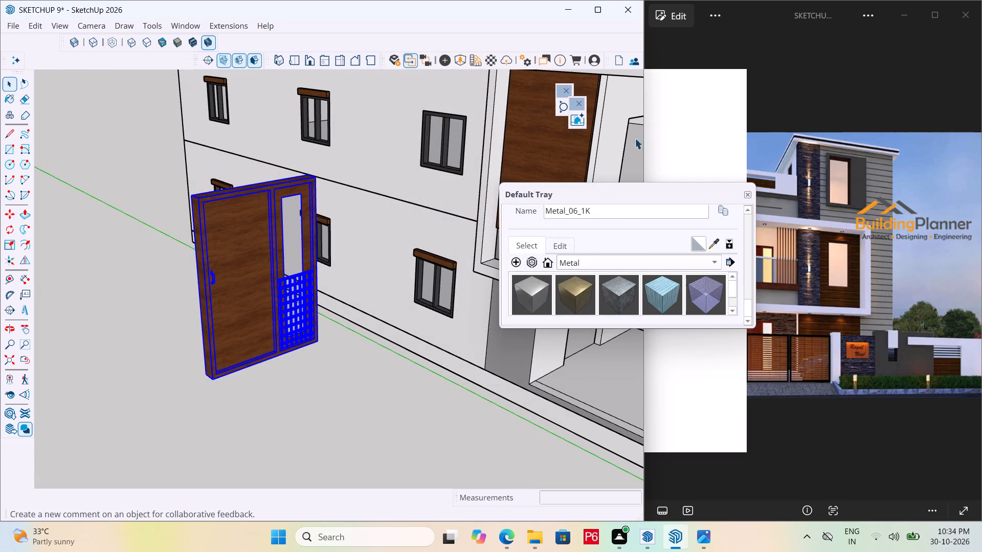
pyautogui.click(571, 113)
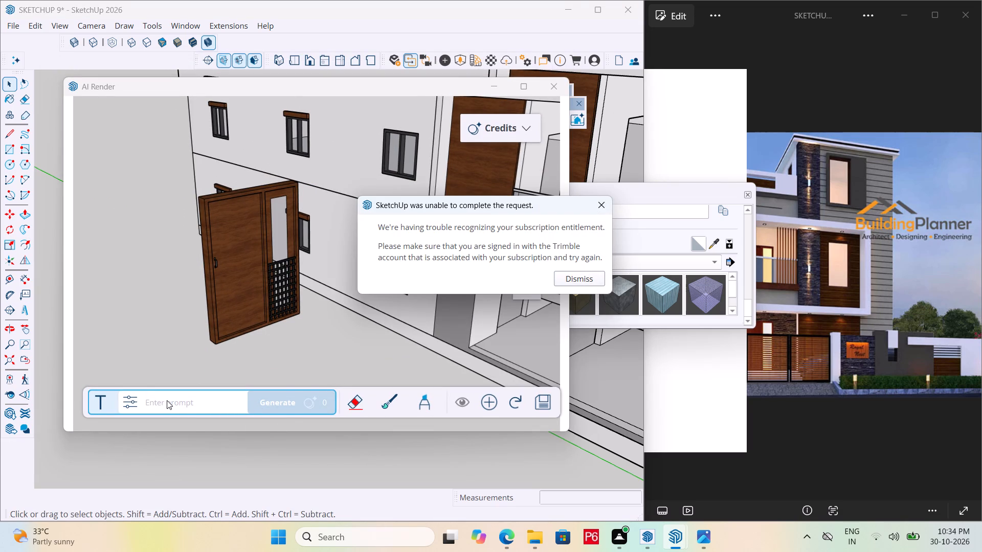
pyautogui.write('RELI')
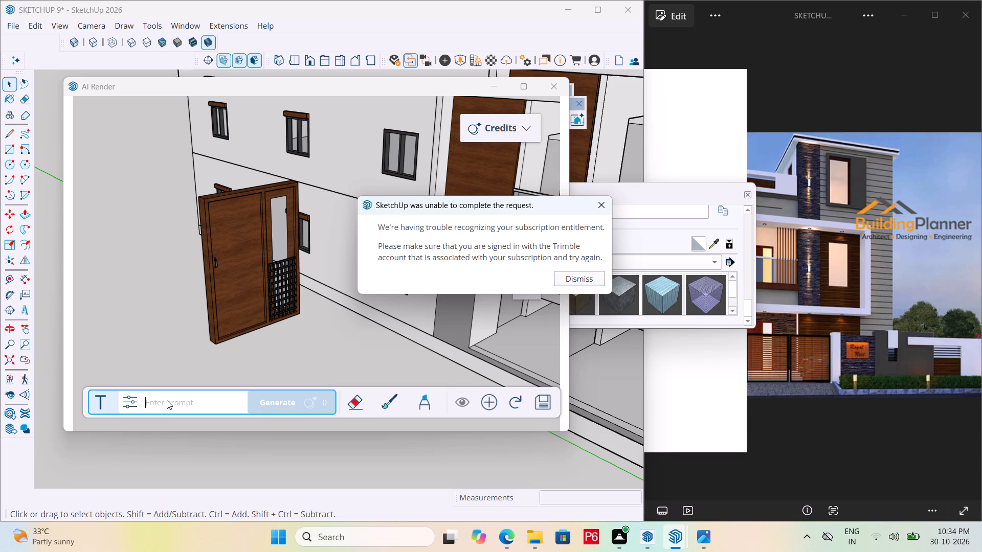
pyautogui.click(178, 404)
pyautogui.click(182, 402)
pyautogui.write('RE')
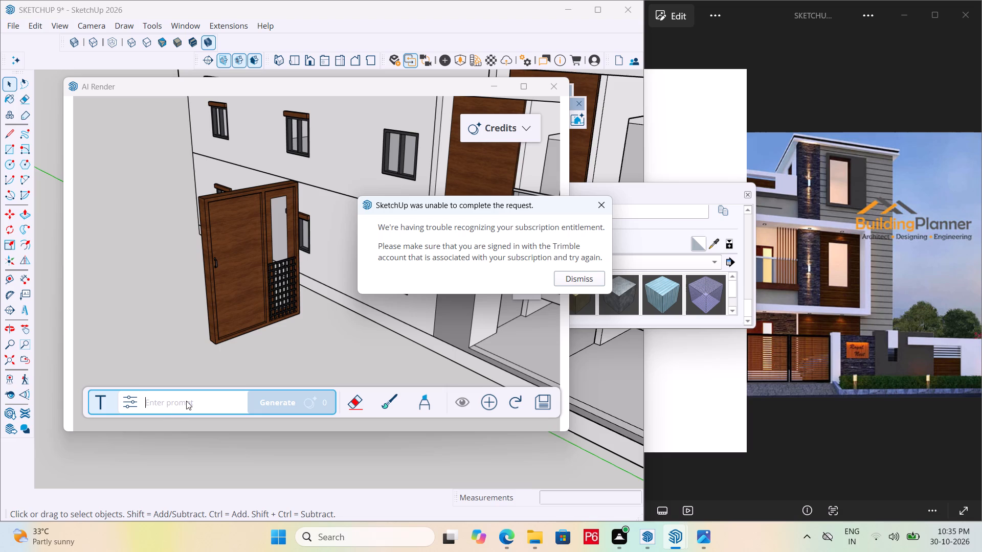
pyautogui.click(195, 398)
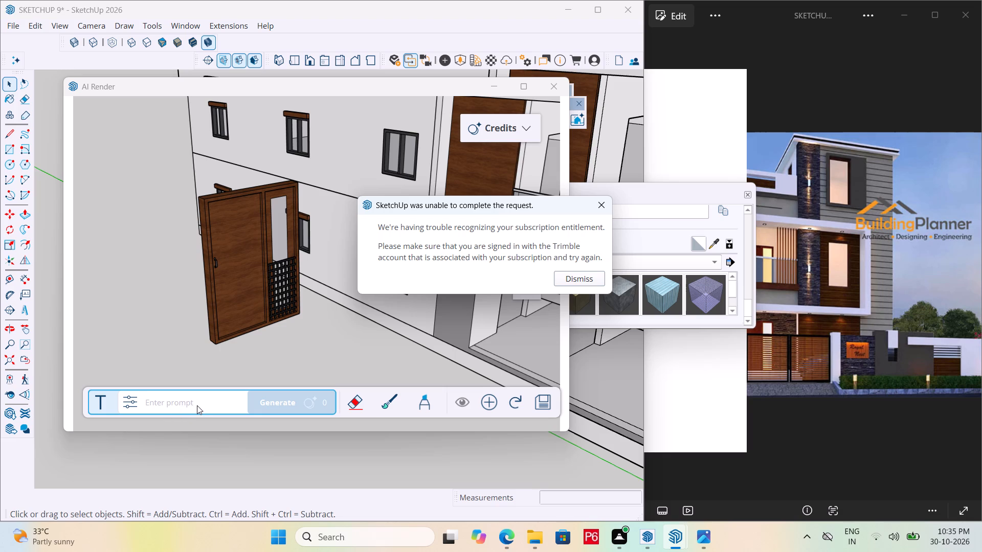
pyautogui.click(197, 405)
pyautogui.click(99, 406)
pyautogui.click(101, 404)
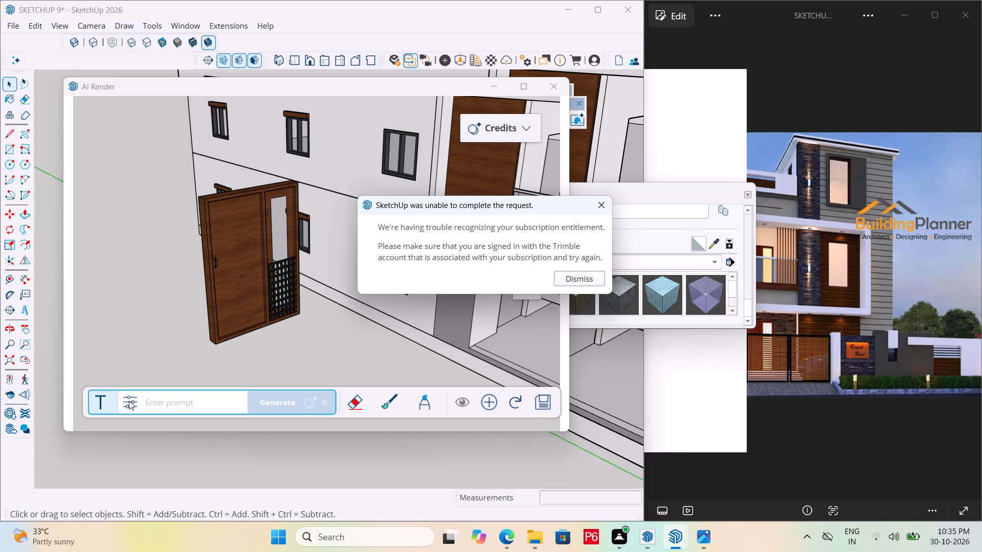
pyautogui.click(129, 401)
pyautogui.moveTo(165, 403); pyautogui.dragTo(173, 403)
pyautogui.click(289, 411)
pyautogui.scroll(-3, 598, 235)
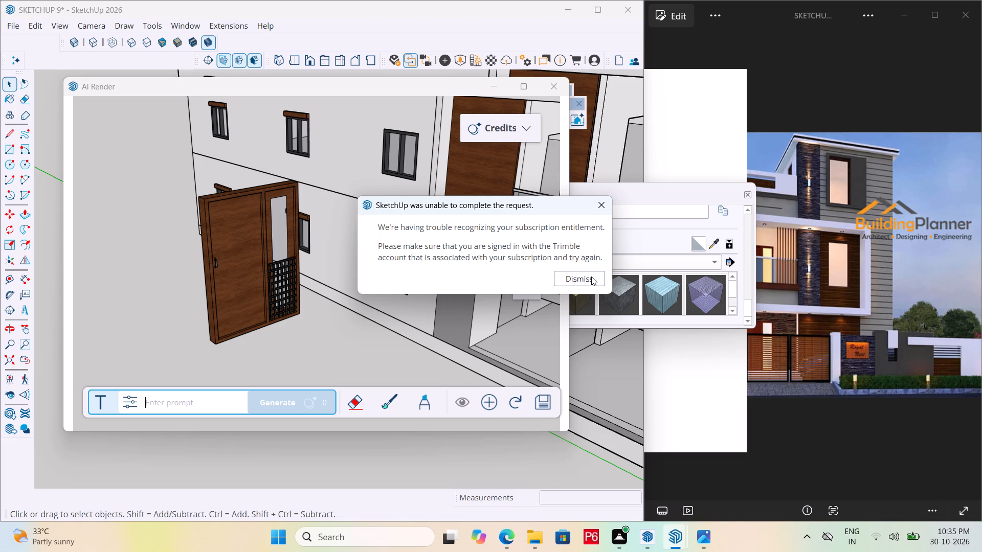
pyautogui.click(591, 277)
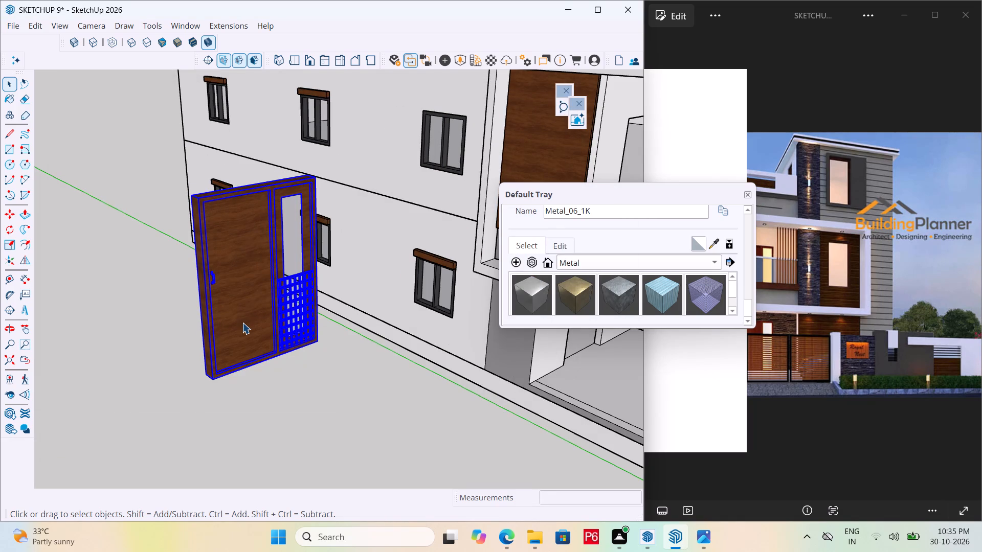
# Close the floating AI Render and AI Assistant tool palettes.
pyautogui.scroll(5, 241, 323)
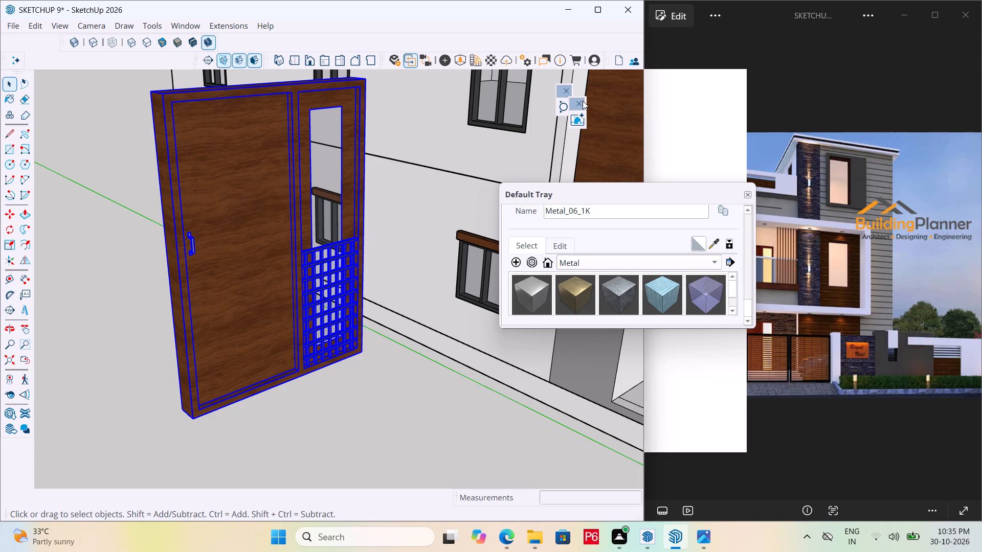
pyautogui.click(583, 101)
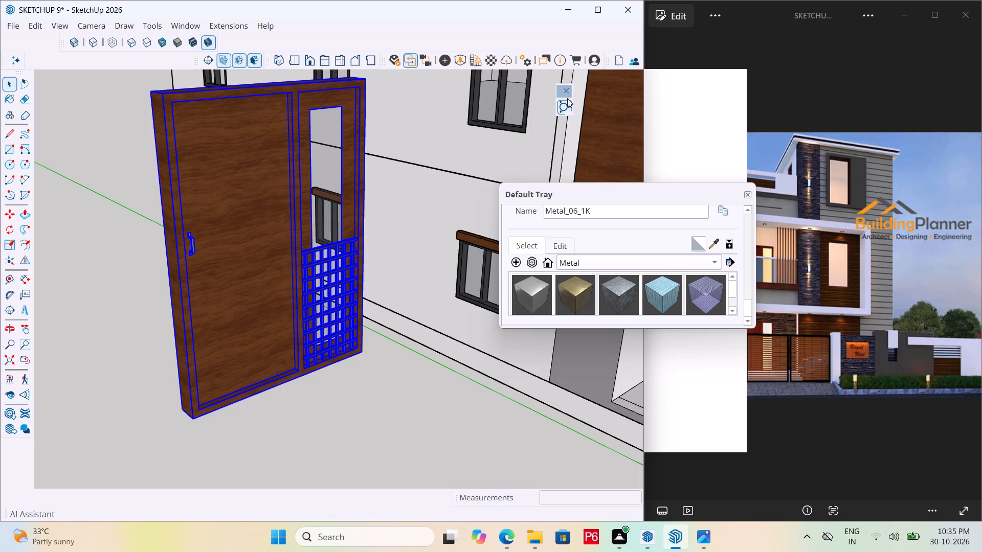
pyautogui.click(569, 90)
# Save the model with the textured double-panel door.
pyautogui.scroll(-4, 274, 293)
pyautogui.moveTo(263, 307); pyautogui.dragTo(155, 328, button='middle')
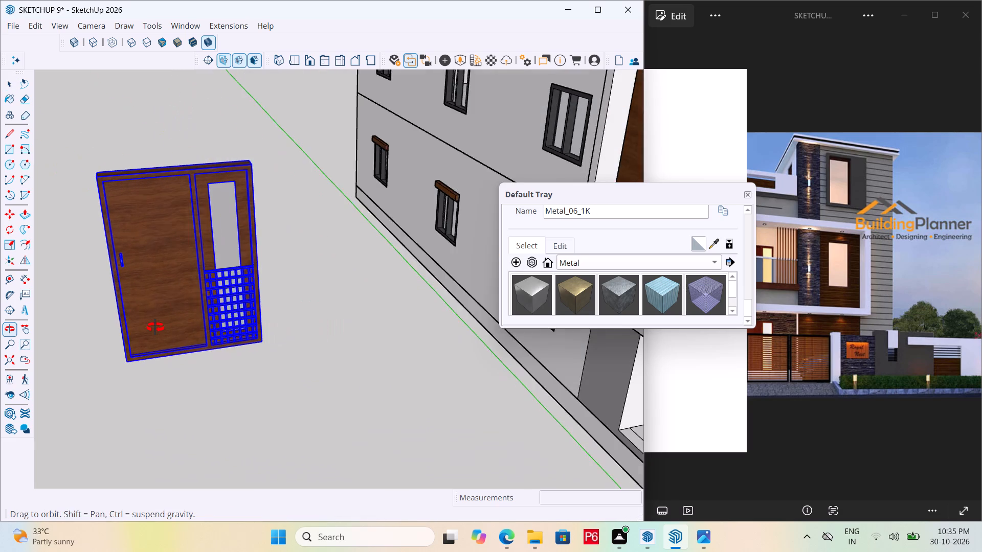
pyautogui.moveTo(155, 328); pyautogui.dragTo(214, 325, button='middle')
pyautogui.hotkey('ctrl', 's')
pyautogui.hotkey('ctrl', 's')
pyautogui.hotkey('ctrl', 's')
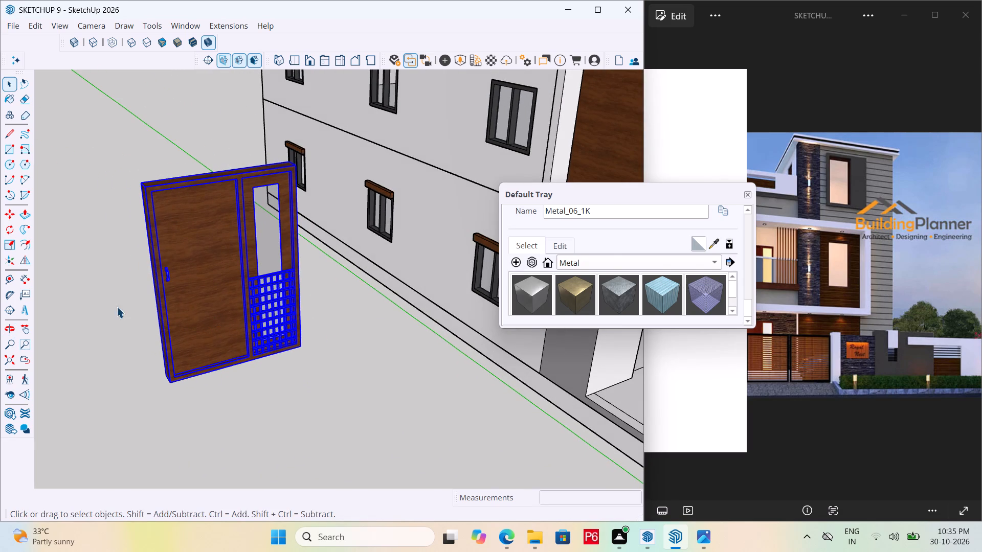
# Examine the wooden door's panels, handle and grille up close and from several angles.
pyautogui.scroll(7, 105, 287)
pyautogui.scroll(-6, 138, 303)
pyautogui.moveTo(209, 291); pyautogui.dragTo(168, 289, button='middle')
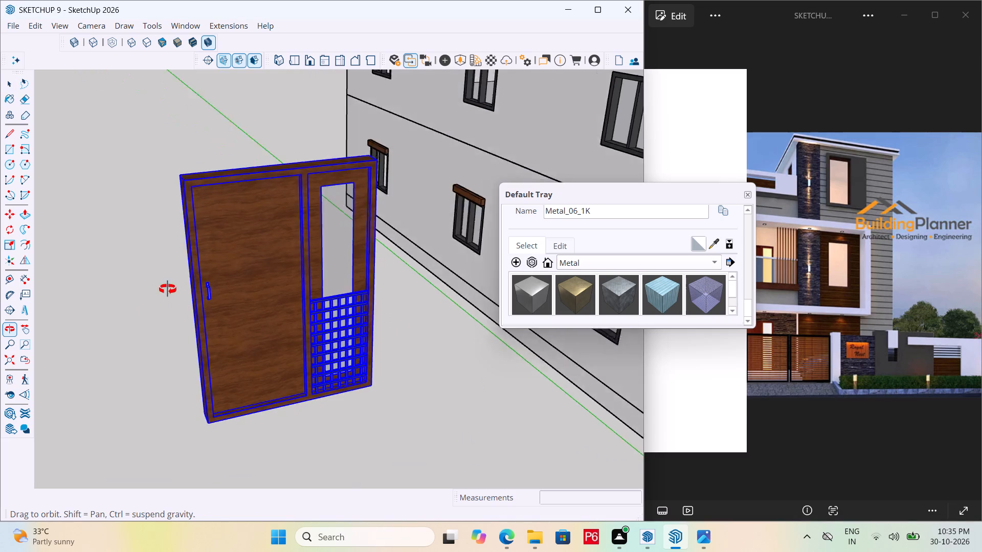
pyautogui.moveTo(168, 289); pyautogui.dragTo(72, 290, button='middle')
pyautogui.moveTo(144, 297); pyautogui.dragTo(75, 291, button='middle')
pyautogui.scroll(4, 82, 287)
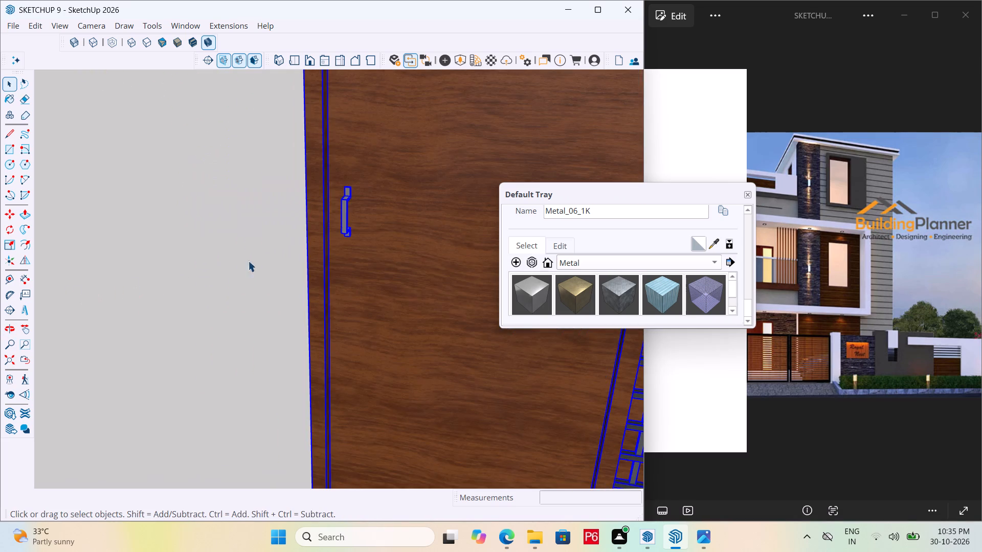
pyautogui.scroll(5, 366, 223)
pyautogui.scroll(-6, 98, 244)
pyautogui.scroll(-1, 155, 258)
pyautogui.moveTo(155, 258); pyautogui.dragTo(160, 258, button='middle')
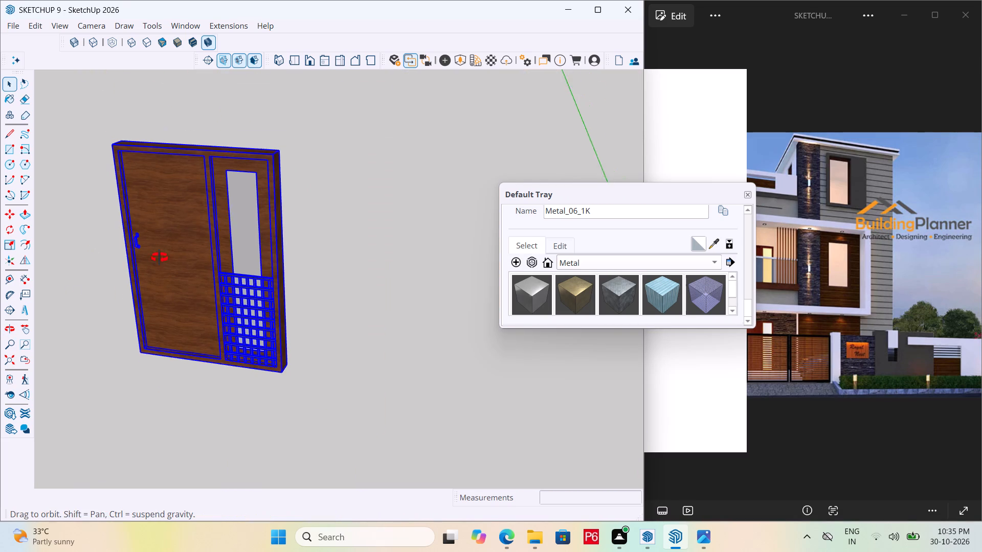
pyautogui.moveTo(160, 258); pyautogui.dragTo(270, 249, button='middle')
# Deselect the door and save the model again.
pyautogui.click(314, 255)
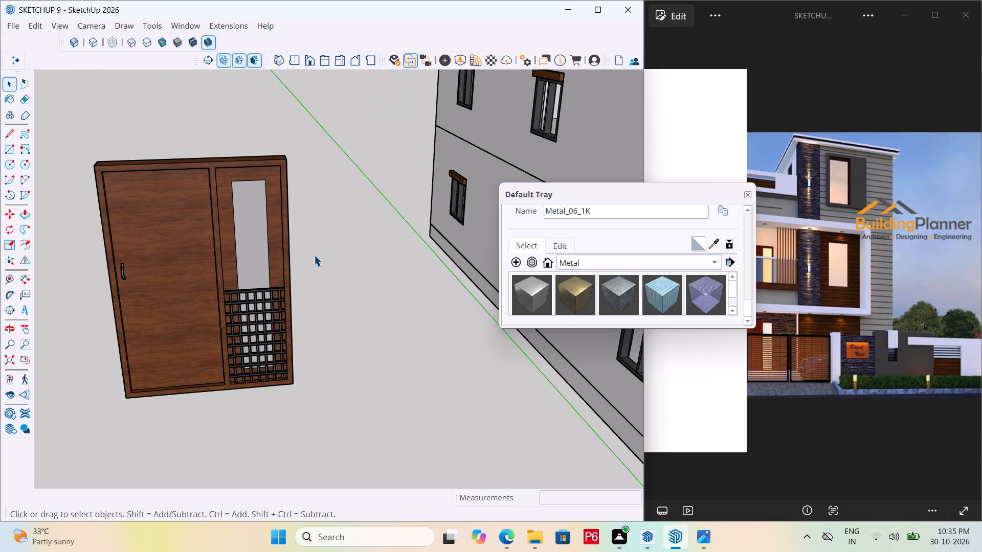
pyautogui.scroll(-5, 341, 269)
pyautogui.hotkey('ctrl', 's')
pyautogui.hotkey('ctrl', 's')
pyautogui.hotkey('ctrl', 's')
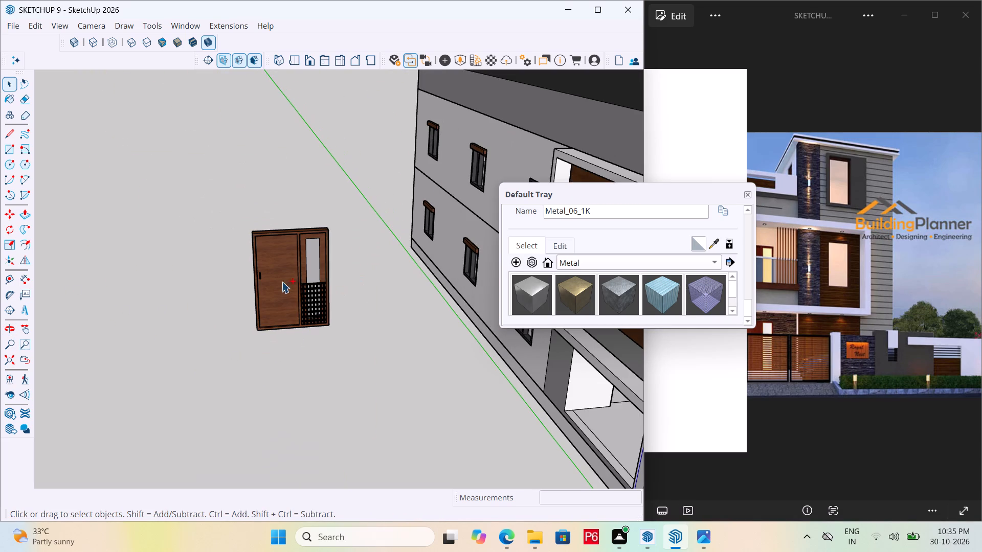
# Draw a small rectangle, about 7/16 in by 9/16 in, under the door frame's top rail above the solid panel.
pyautogui.moveTo(291, 241); pyautogui.dragTo(241, 206, button='middle')
pyautogui.scroll(10, 241, 206)
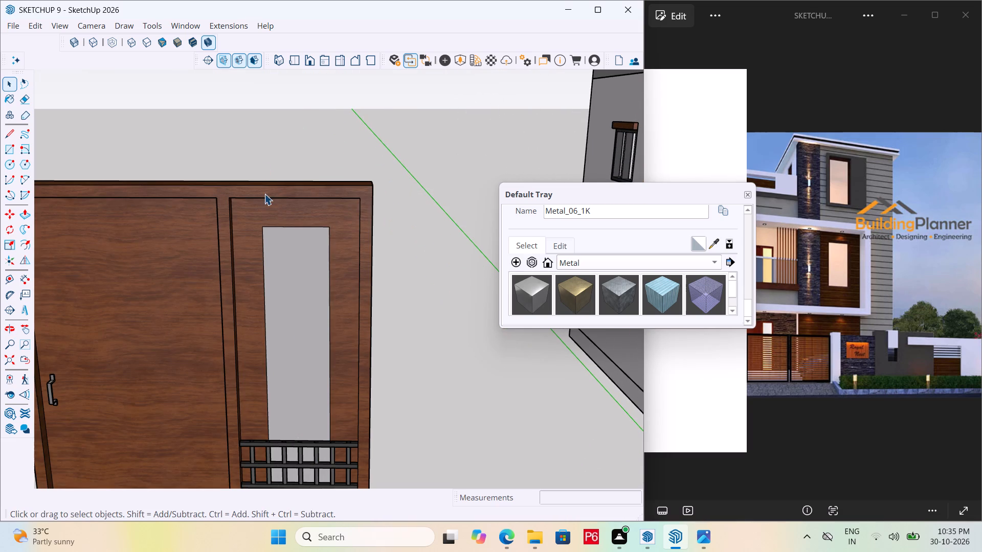
pyautogui.scroll(-6, 409, 190)
pyautogui.moveTo(354, 245); pyautogui.dragTo(332, 256, button='middle')
pyautogui.scroll(2, 332, 256)
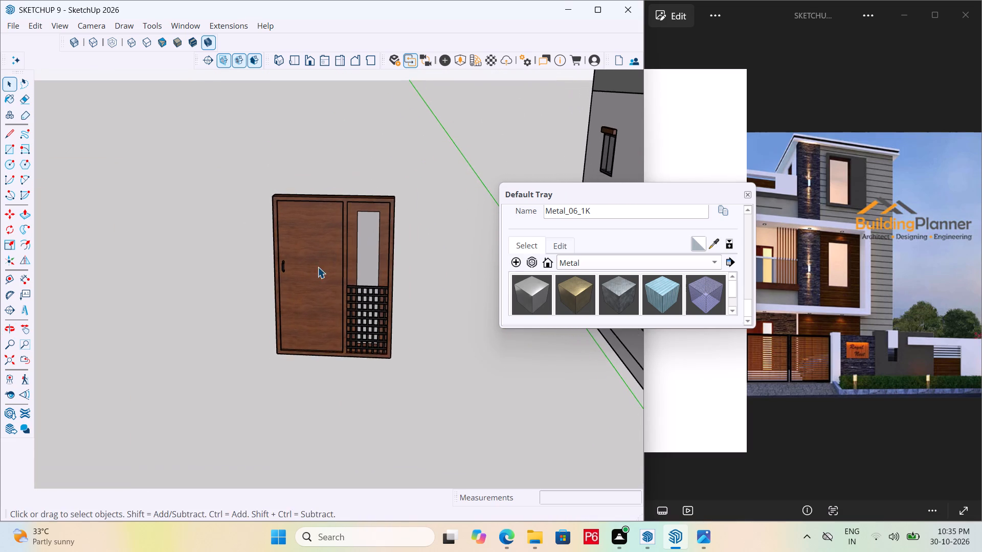
pyautogui.moveTo(318, 267); pyautogui.dragTo(464, 172, button='middle')
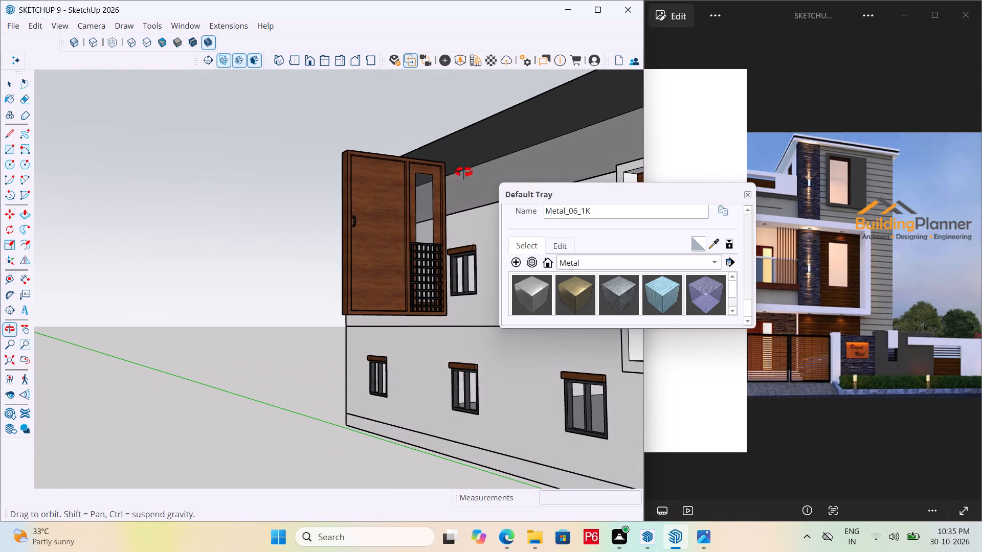
pyautogui.moveTo(464, 172); pyautogui.dragTo(450, 164, button='middle')
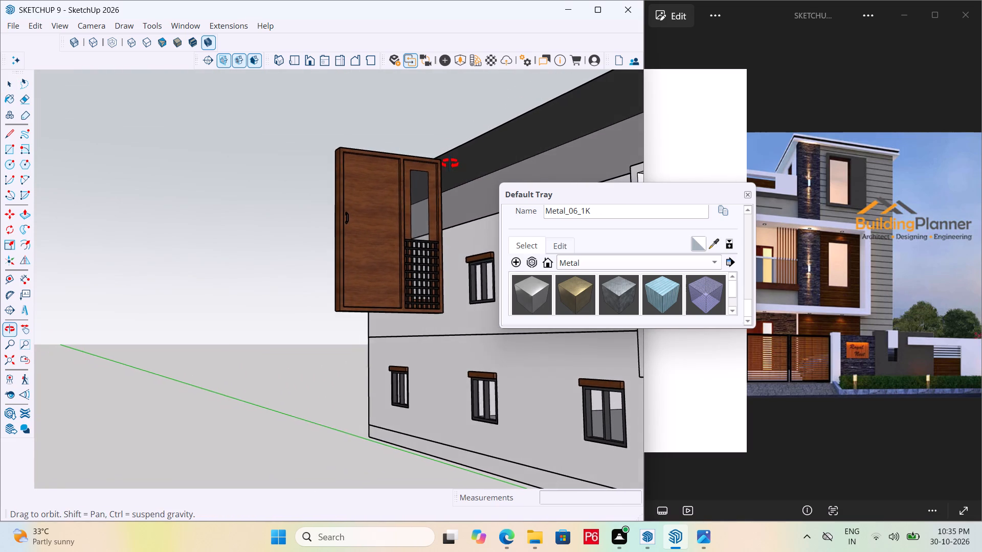
pyautogui.moveTo(450, 164); pyautogui.dragTo(477, 171, button='middle')
pyautogui.scroll(6, 417, 183)
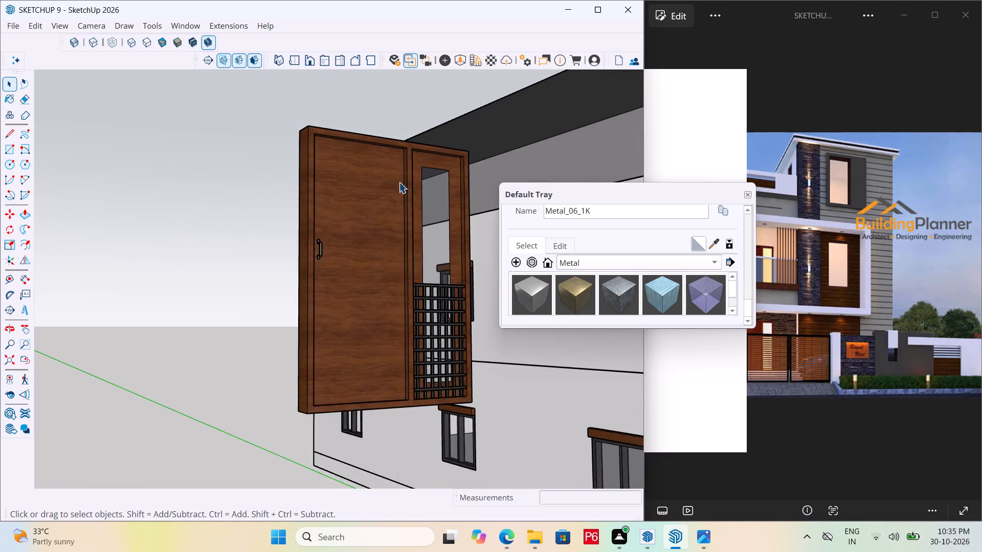
pyautogui.scroll(4, 399, 182)
pyautogui.scroll(4, 333, 116)
pyautogui.moveTo(333, 115); pyautogui.dragTo(326, 56, button='middle')
pyautogui.scroll(2, 336, 121)
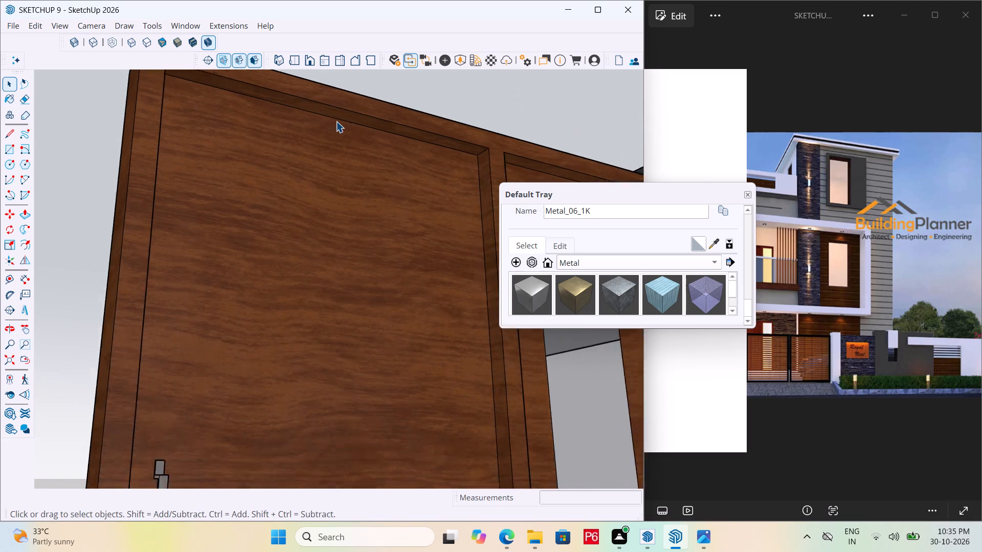
pyautogui.scroll(3, 336, 121)
pyautogui.press('r')
pyautogui.scroll(-4, 247, 208)
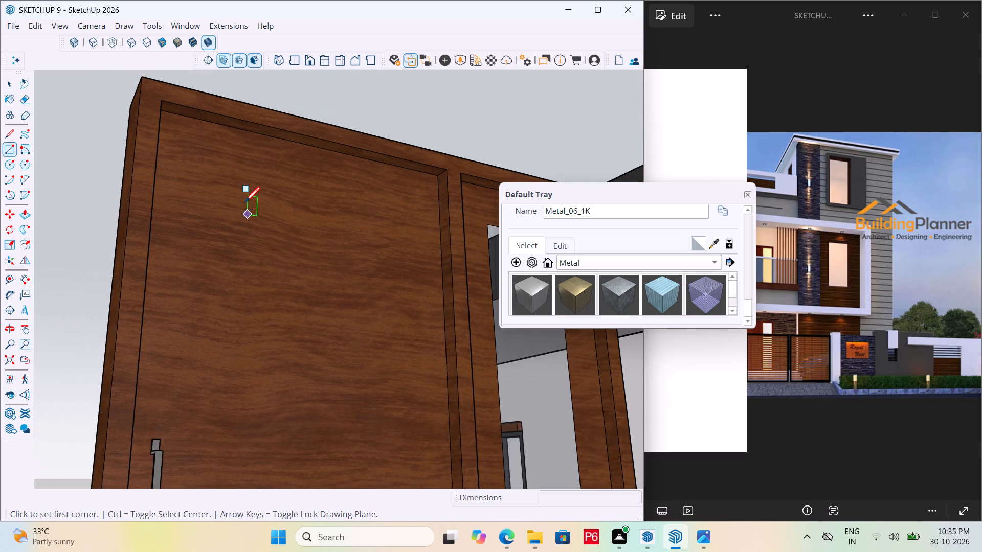
pyautogui.moveTo(217, 125); pyautogui.dragTo(227, 79, button='middle')
pyautogui.scroll(5, 267, 92)
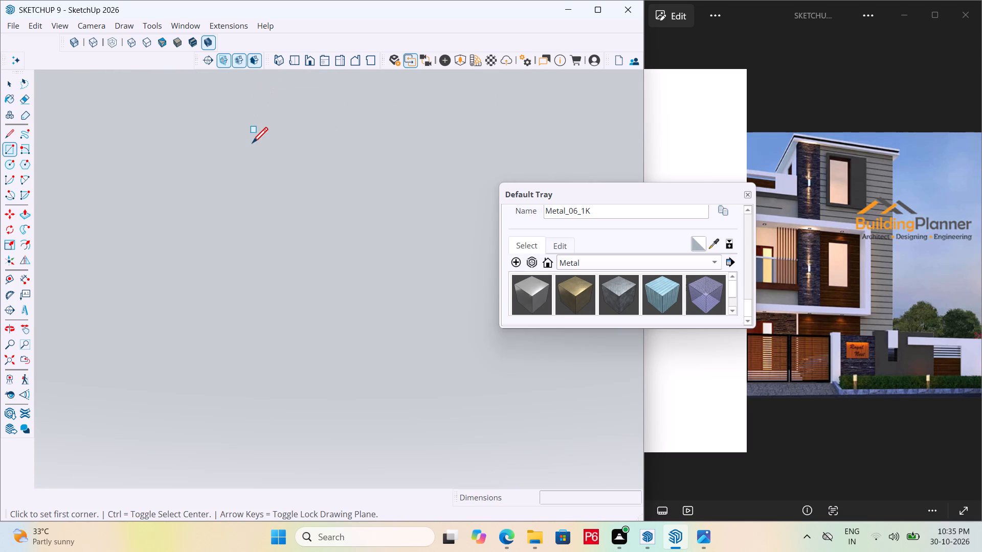
pyautogui.scroll(-5, 252, 145)
pyautogui.scroll(17, 198, 251)
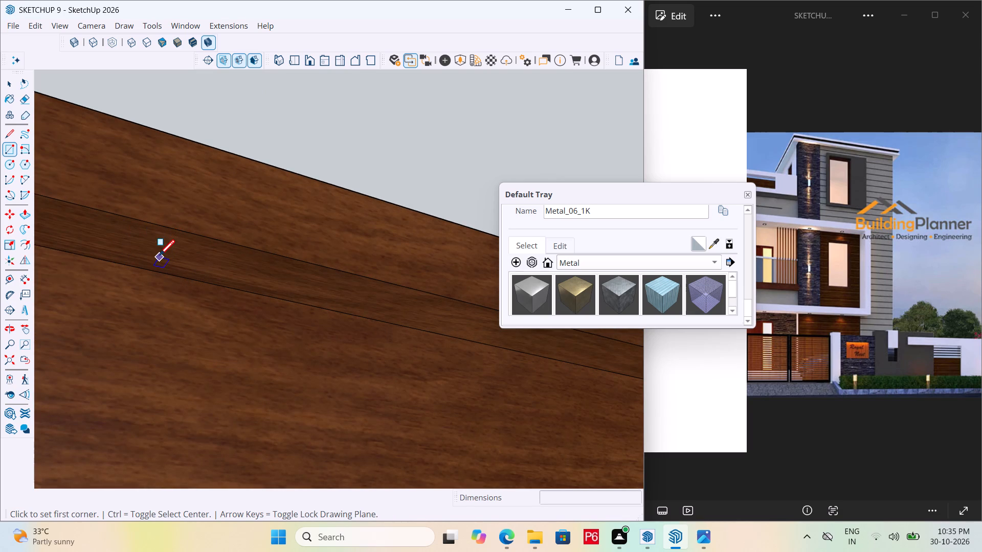
pyautogui.click(159, 257)
pyautogui.click(191, 250)
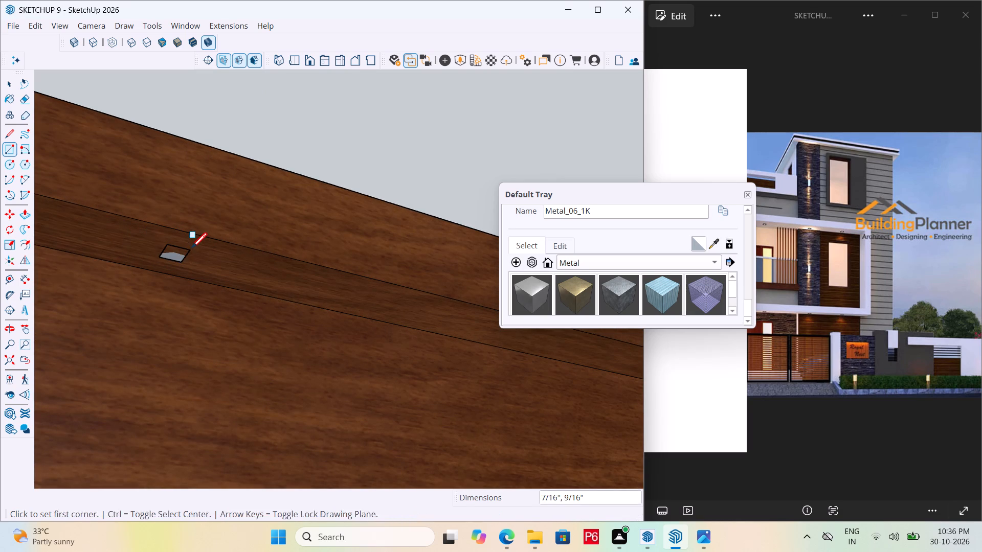
# Make the small rectangle's face and edges into a group.
pyautogui.press('space')
pyautogui.doubleClick(172, 255)
pyautogui.rightClick(172, 254)
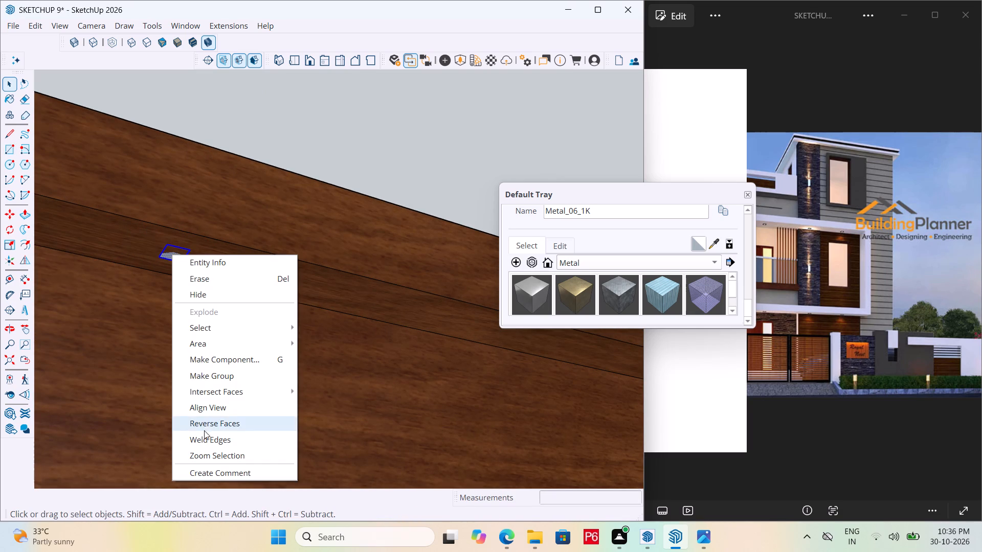
pyautogui.click(239, 374)
# Open the small rectangle's group and paint its face with Wood_Veneer_15_1K, replacing that with Wood_Floor_12_1K.
pyautogui.tripleClick(174, 254)
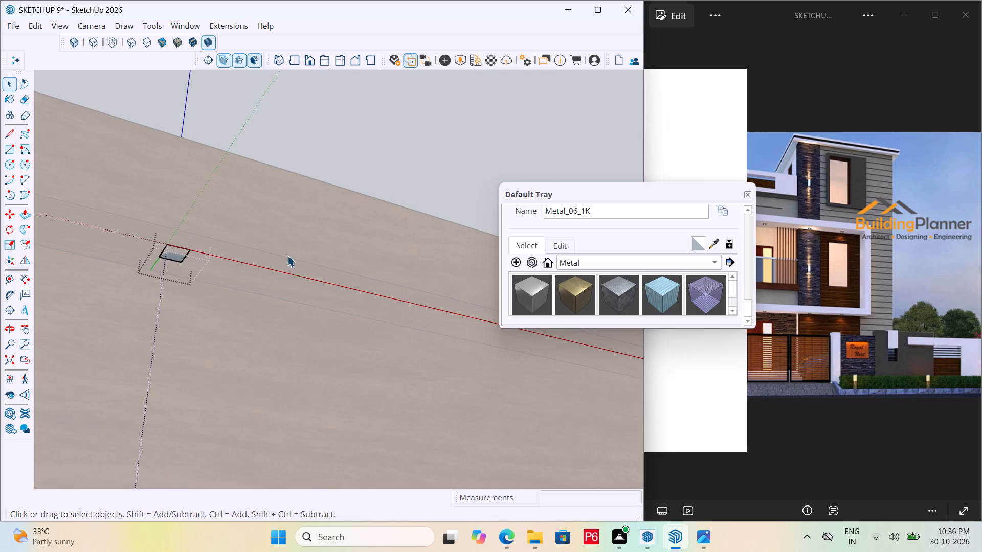
pyautogui.click(603, 265)
pyautogui.scroll(-3, 578, 321)
pyautogui.click(583, 345)
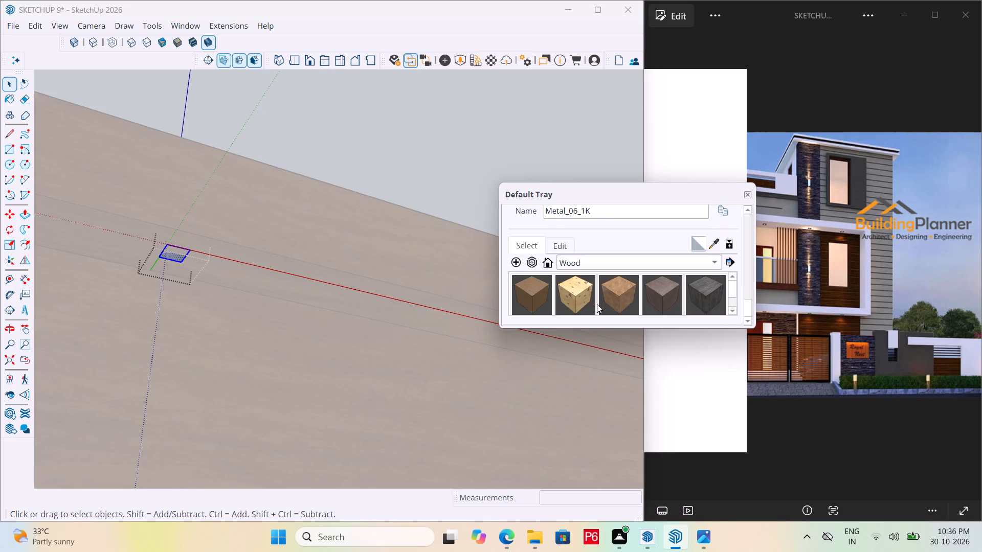
pyautogui.scroll(-5, 598, 296)
pyautogui.click(538, 295)
pyautogui.click(173, 258)
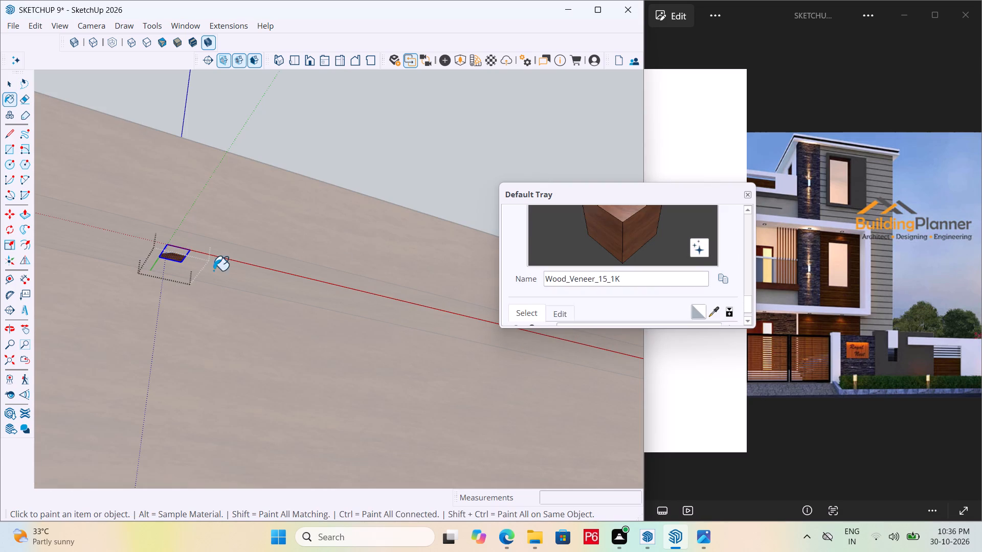
pyautogui.scroll(-2, 608, 283)
pyautogui.scroll(2, 628, 289)
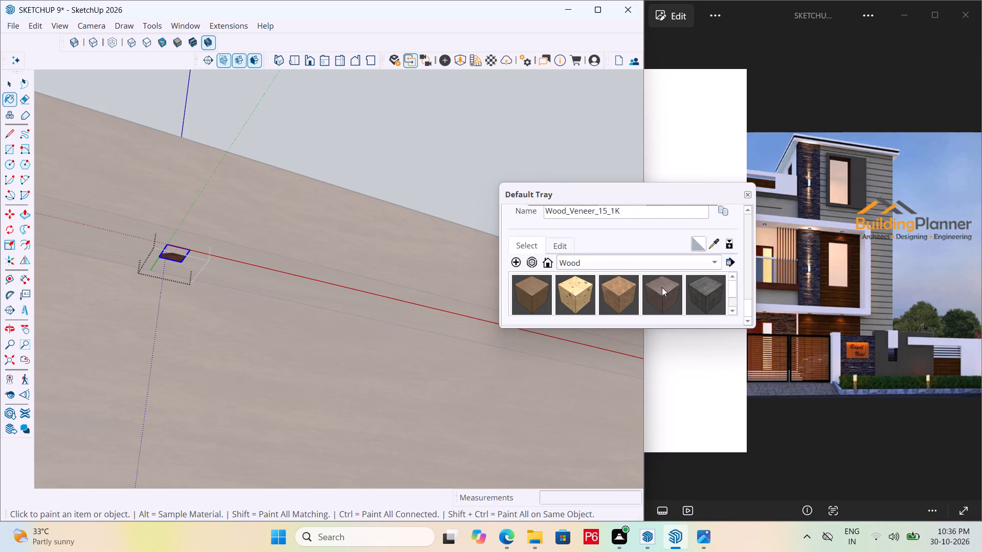
pyautogui.click(662, 287)
pyautogui.click(181, 256)
pyautogui.doubleClick(174, 258)
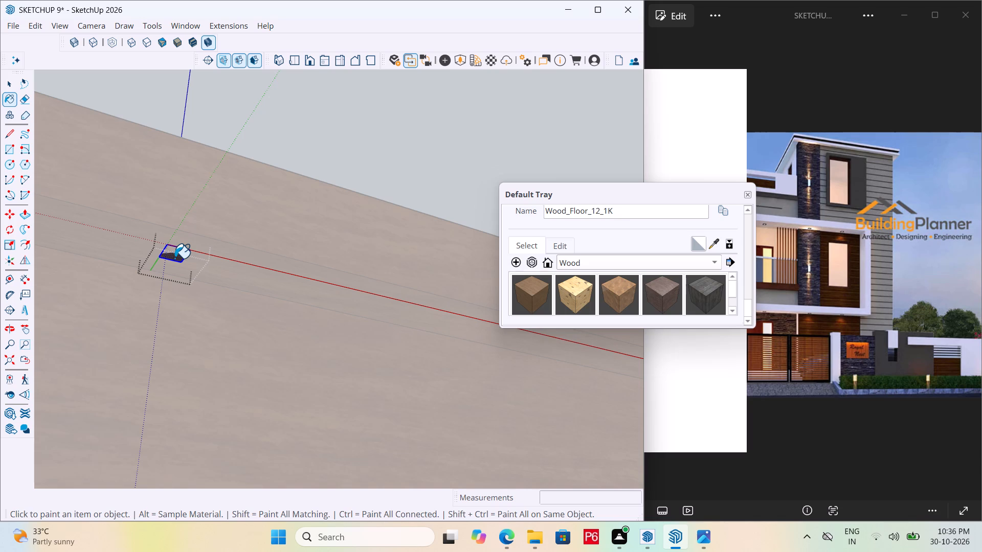
# Push/Pull the small rectangle down 6' 8" to the door frame's bottom rail, forming a thin vertical strip.
pyautogui.press('p')
pyautogui.click(173, 255)
pyautogui.scroll(-20, 151, 241)
pyautogui.scroll(-3, 151, 241)
pyautogui.scroll(-15, 234, 189)
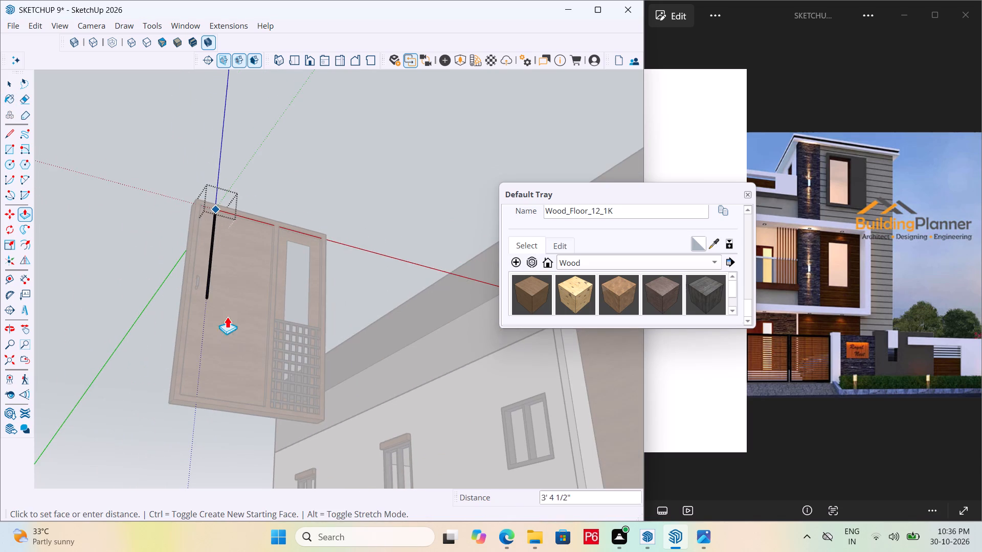
pyautogui.scroll(1, 218, 379)
pyautogui.moveTo(203, 396); pyautogui.dragTo(187, 486, button='middle')
pyautogui.moveTo(216, 431); pyautogui.dragTo(73, 489, button='middle')
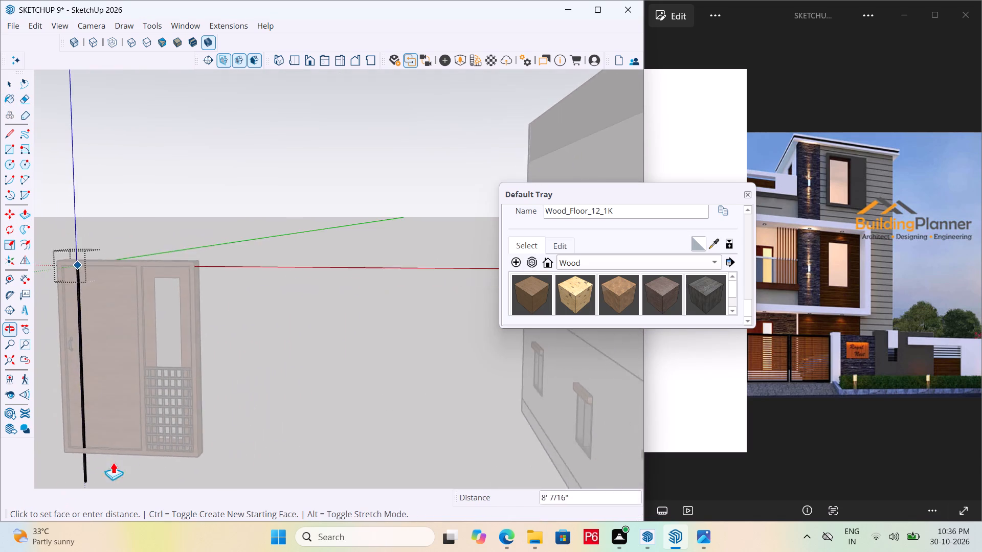
pyautogui.scroll(1, 139, 440)
pyautogui.scroll(-7, 321, 339)
pyautogui.moveTo(229, 371); pyautogui.dragTo(142, 416, button='middle')
pyautogui.scroll(19, 142, 417)
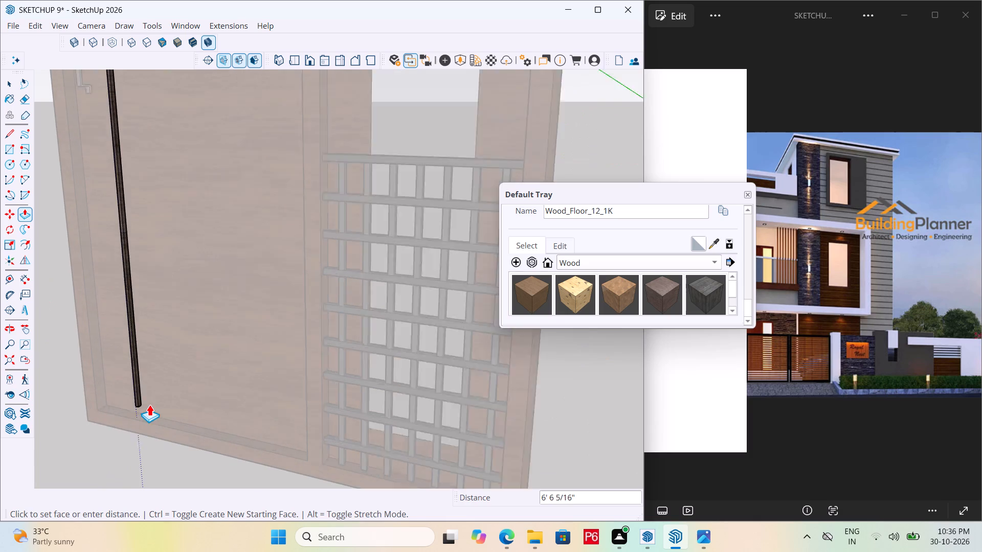
pyautogui.scroll(8, 149, 404)
pyautogui.click(135, 438)
# Save the model and close the vertical strip's group.
pyautogui.scroll(-4, 222, 358)
pyautogui.hotkey('ctrl', 's')
pyautogui.hotkey('ctrl', 's')
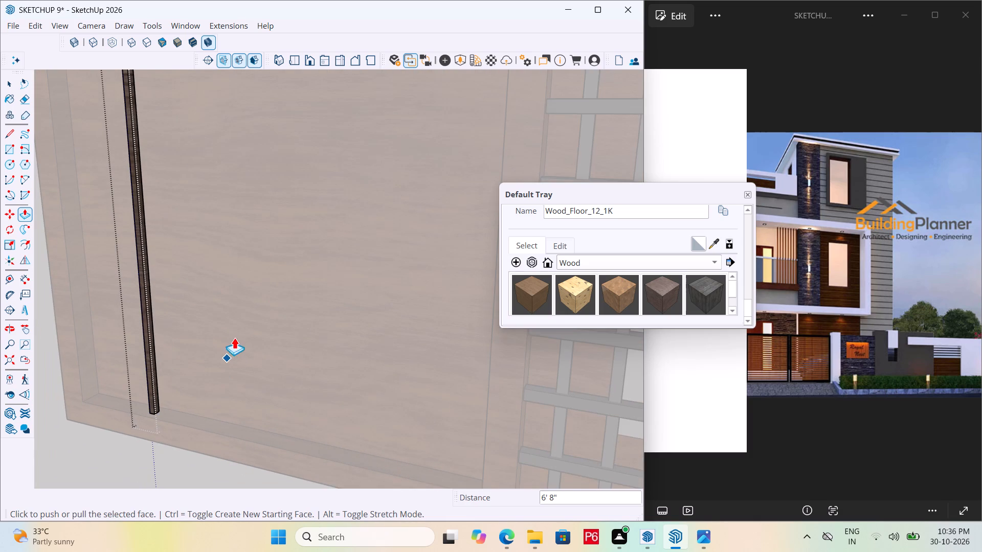
pyautogui.keyDown('ctrl'); pyautogui.scroll(-4, 237, 336); pyautogui.keyUp('ctrl')
pyautogui.hotkey('ctrl', 's')
pyautogui.hotkey('ctrl', 's')
pyautogui.hotkey('ctrl', 's')
pyautogui.hotkey('ctrl', 's')
pyautogui.hotkey('ctrl', 's')
pyautogui.keyDown('ctrl'); pyautogui.scroll(-6, 243, 324); pyautogui.keyUp('ctrl')
pyautogui.press('space')
pyautogui.scroll(-6, 243, 308)
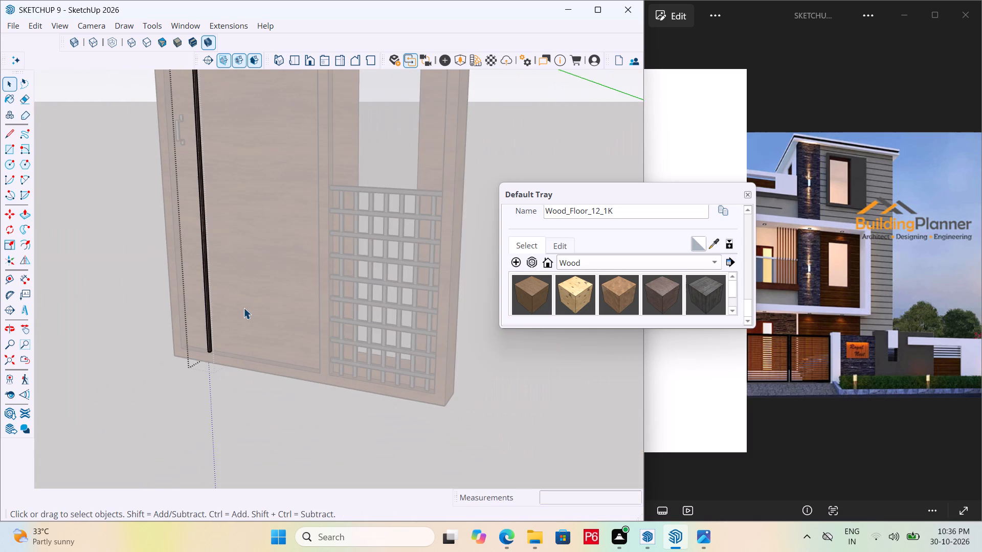
pyautogui.click(113, 308)
# Move the vertical strip about 5/8 in by its bottom corner so it sits against the solid door panel.
pyautogui.moveTo(184, 310); pyautogui.dragTo(272, 394, button='middle')
pyautogui.scroll(-6, 301, 384)
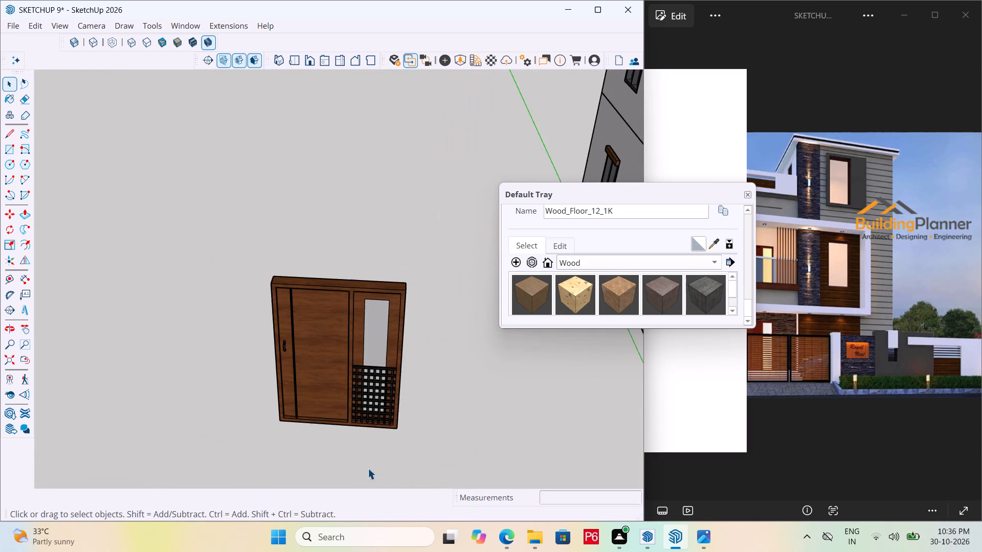
pyautogui.moveTo(316, 400); pyautogui.dragTo(194, 384, button='middle')
pyautogui.scroll(-5, 202, 246)
pyautogui.scroll(13, 236, 355)
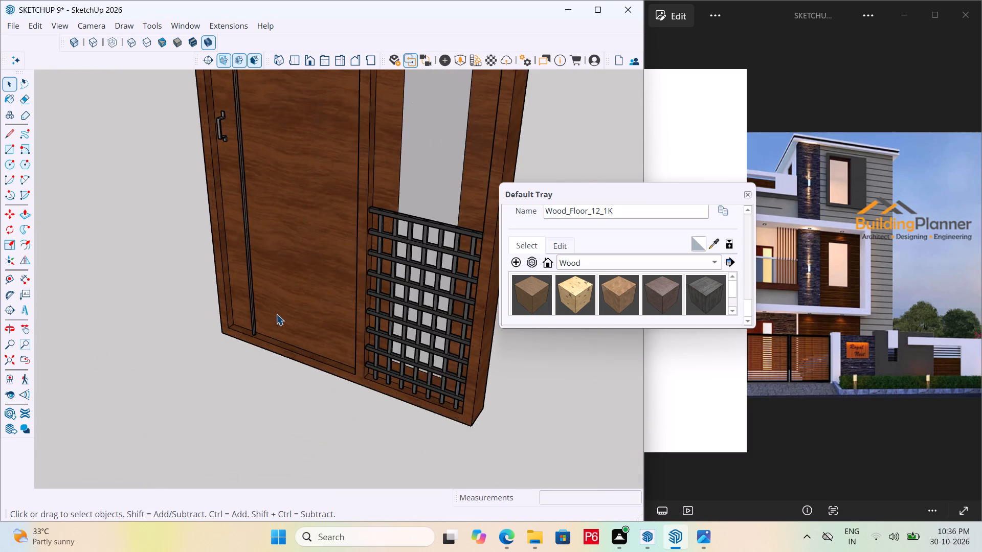
pyautogui.scroll(12, 276, 314)
pyautogui.click(247, 343)
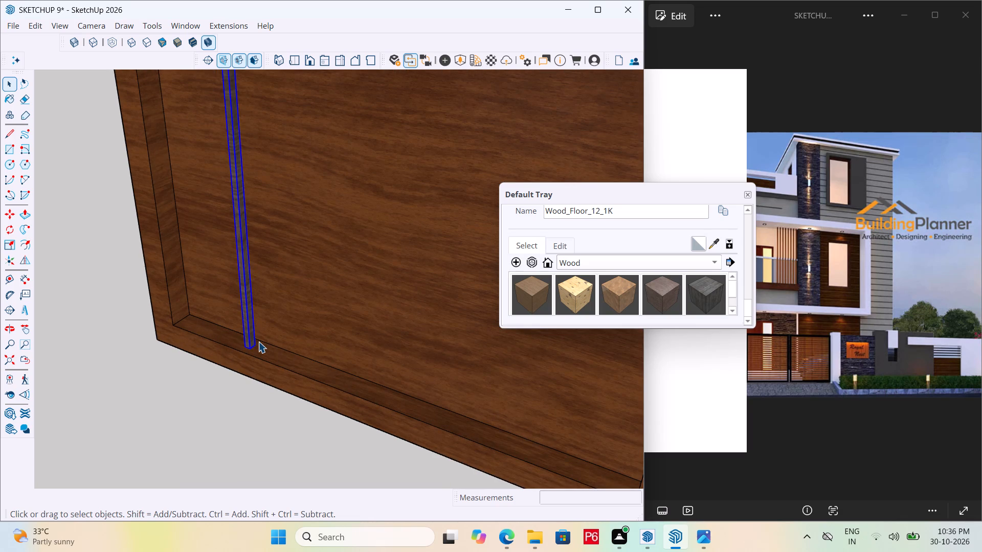
pyautogui.scroll(-6, 184, 312)
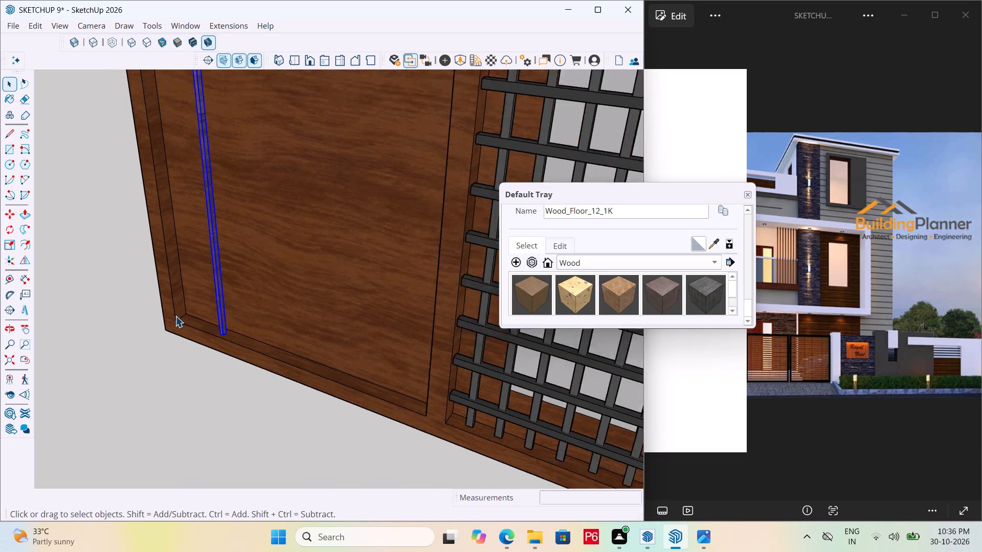
pyautogui.scroll(-11, 175, 316)
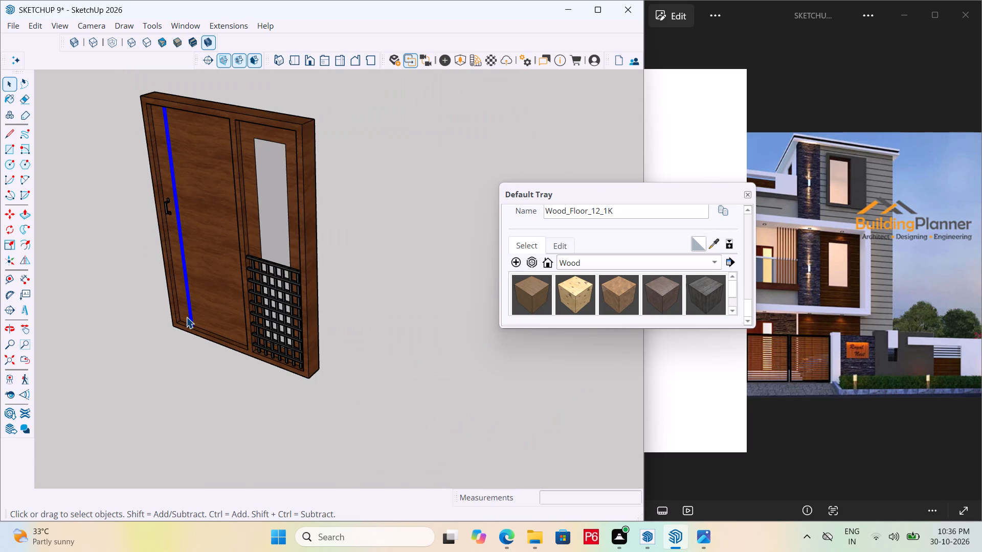
pyautogui.scroll(9, 181, 178)
pyautogui.scroll(-7, 100, 214)
pyautogui.scroll(4, 138, 371)
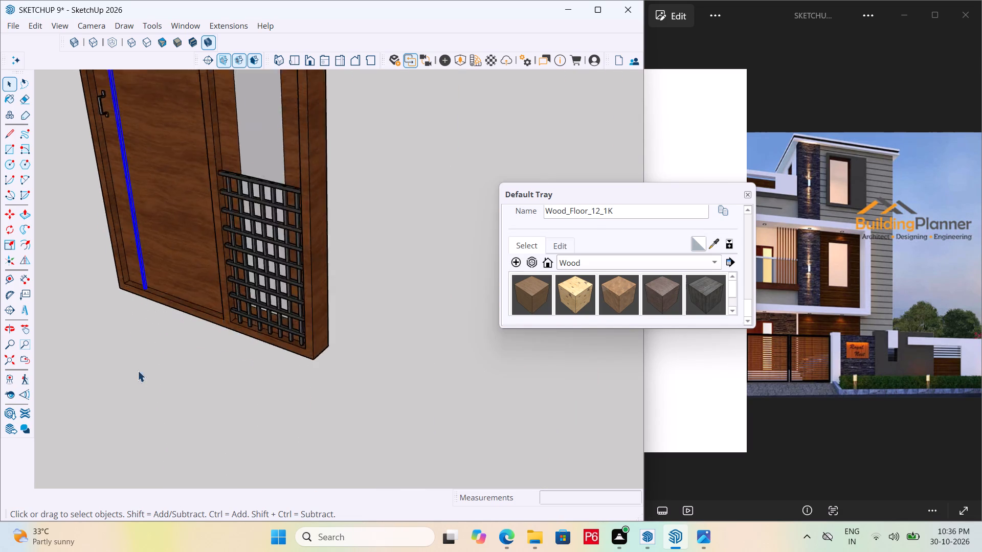
pyautogui.scroll(3, 138, 371)
pyautogui.scroll(19, 188, 132)
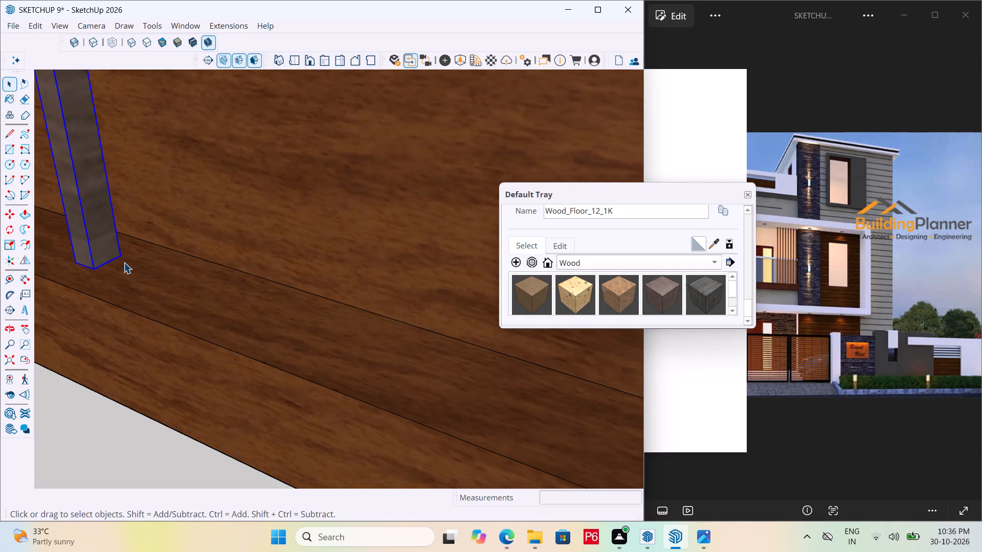
pyautogui.press('m')
pyautogui.click(123, 256)
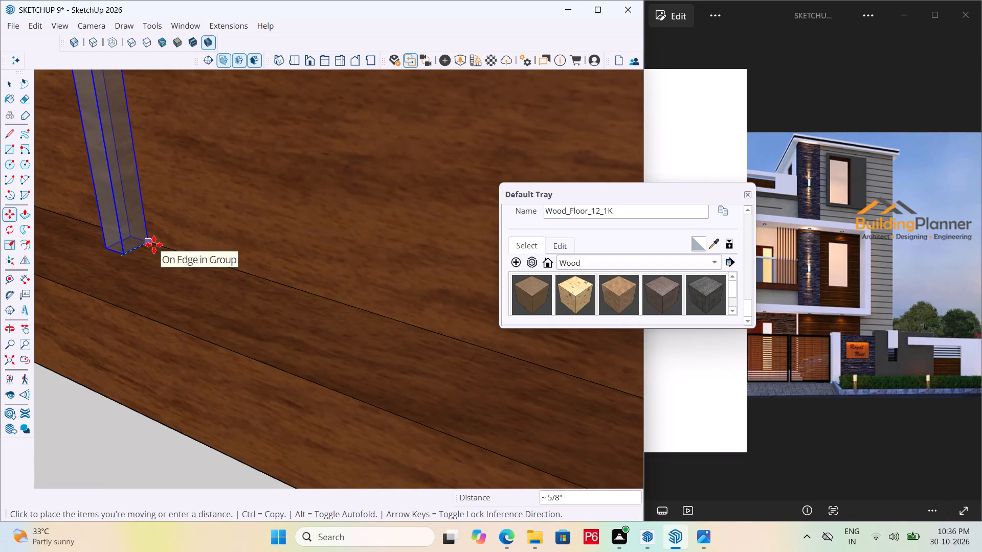
pyautogui.click(154, 245)
# Save the model with the repositioned strip.
pyautogui.scroll(-8, 167, 304)
pyautogui.scroll(-15, 211, 307)
pyautogui.moveTo(157, 343); pyautogui.dragTo(179, 336, button='middle')
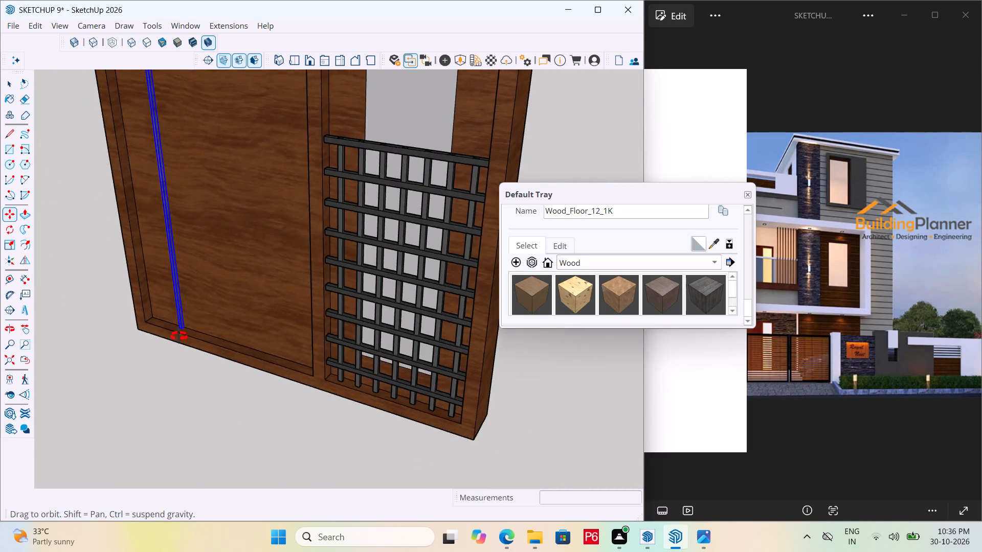
pyautogui.moveTo(179, 336); pyautogui.dragTo(352, 301, button='middle')
pyautogui.scroll(-5, 230, 359)
pyautogui.hotkey('ctrl', 's')
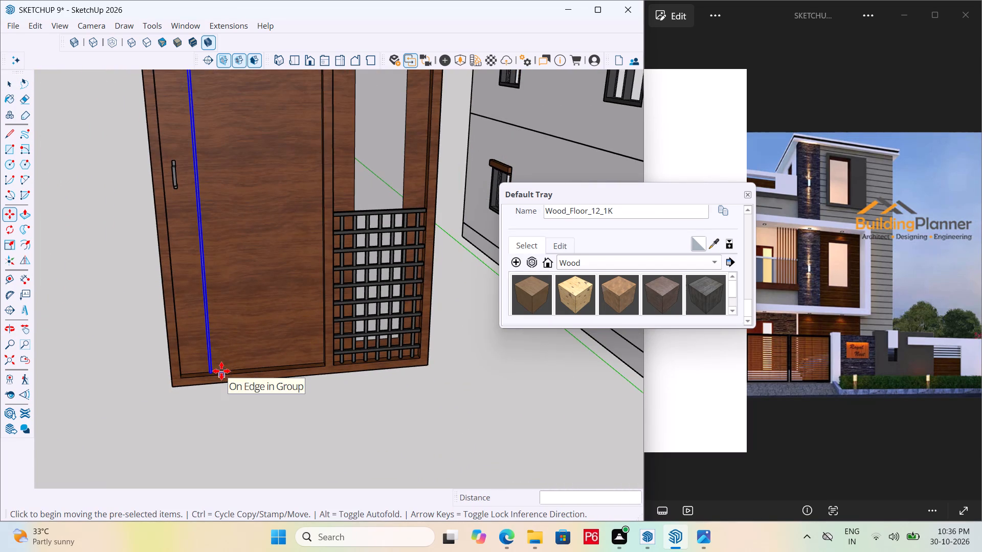
pyautogui.hotkey('ctrl', 's')
pyautogui.press('space')
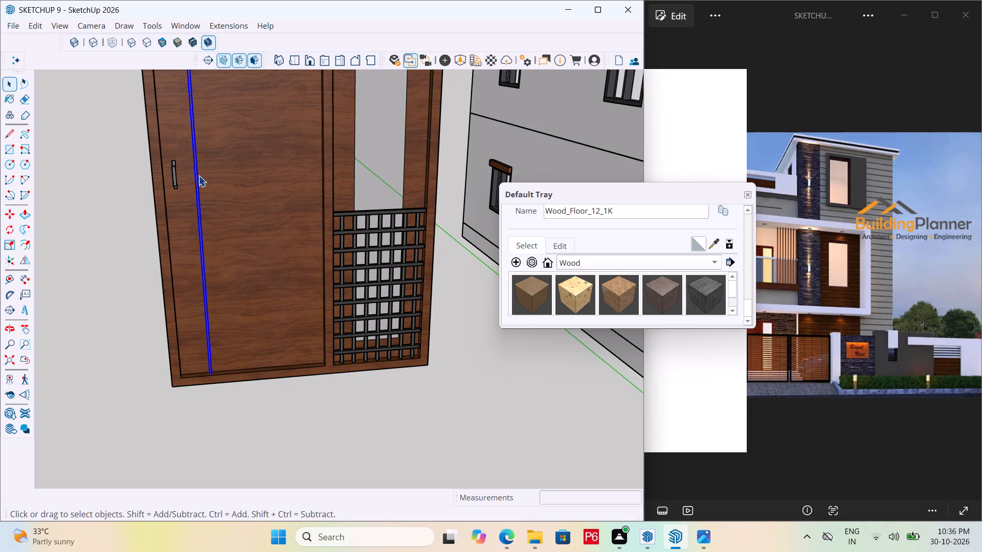
# Open the door group for editing and select the solid panel's front face.
pyautogui.scroll(-6, 224, 251)
pyautogui.moveTo(216, 209); pyautogui.dragTo(96, 209, button='middle')
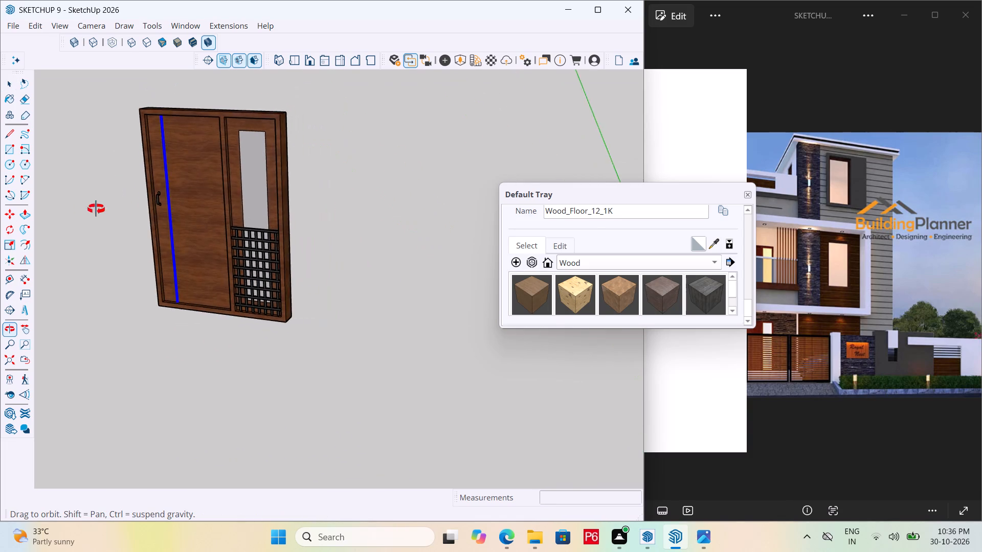
pyautogui.moveTo(96, 209); pyautogui.dragTo(207, 167, button='middle')
pyautogui.scroll(6, 235, 136)
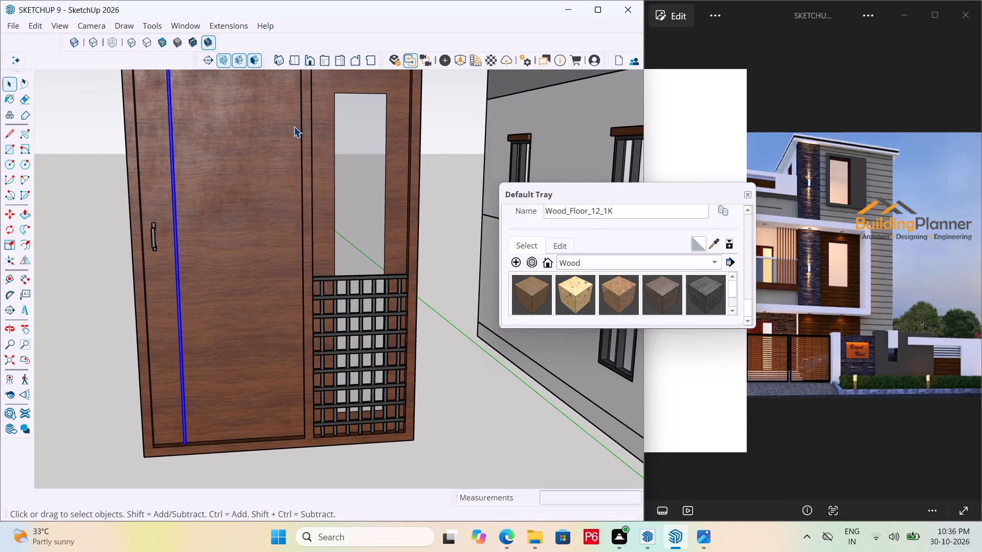
pyautogui.moveTo(286, 130); pyautogui.dragTo(158, 151, button='middle')
pyautogui.press('space')
pyautogui.click(202, 100)
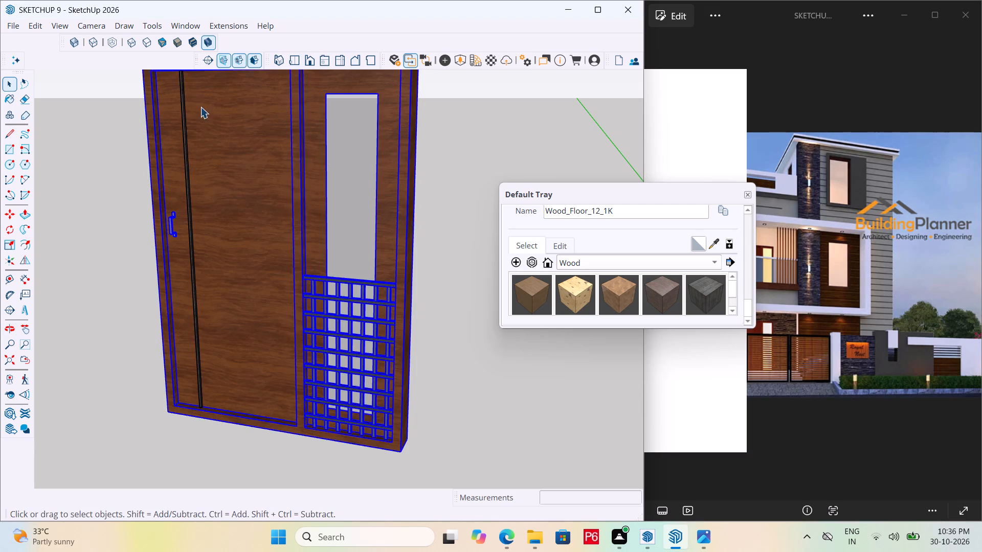
pyautogui.scroll(5, 221, 109)
pyautogui.doubleClick(214, 113)
pyautogui.click(192, 109)
# Draw a thin horizontal rectangle, about 1' 11" long, across the door panel starting at the vertical strip.
pyautogui.scroll(3, 176, 100)
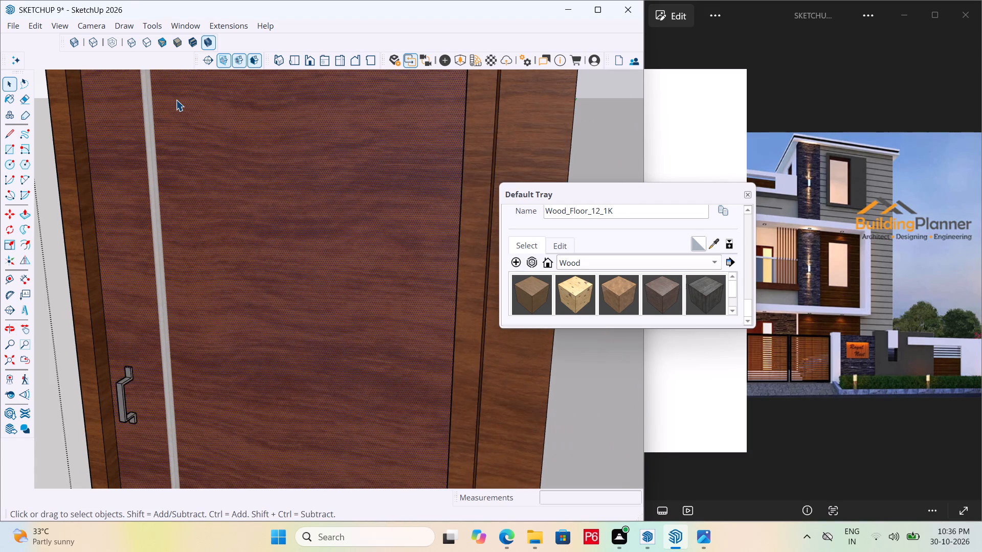
pyautogui.scroll(3, 176, 100)
pyautogui.press('r')
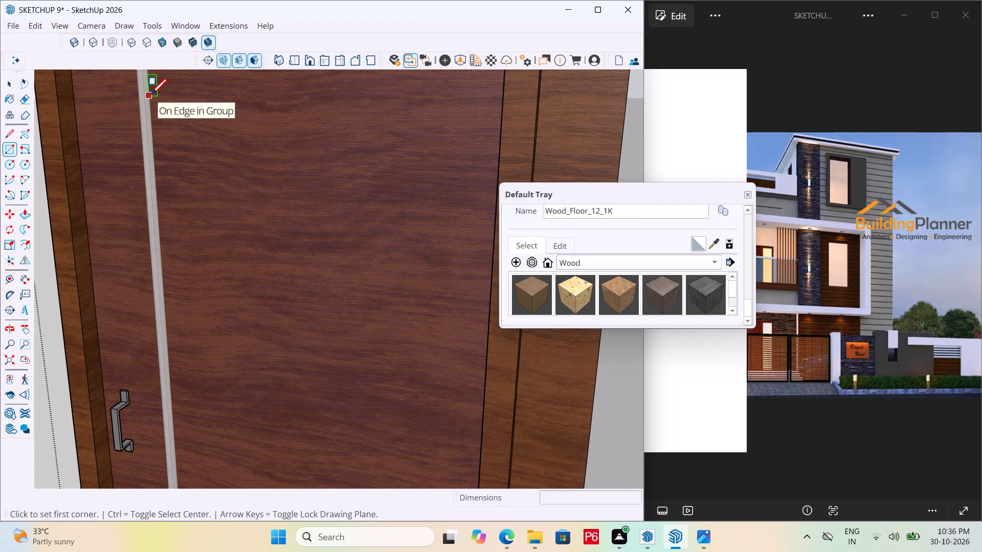
pyautogui.click(151, 96)
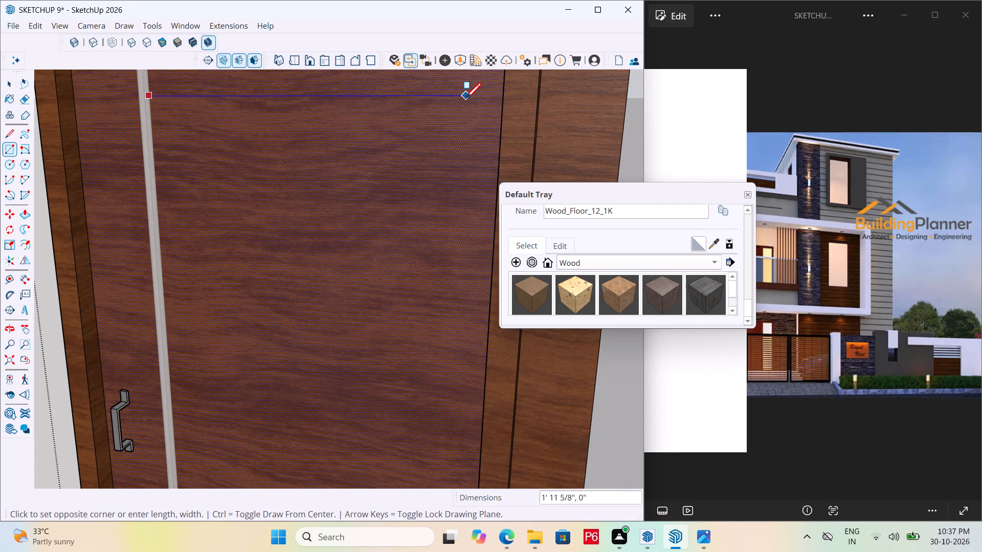
pyautogui.scroll(9, 463, 105)
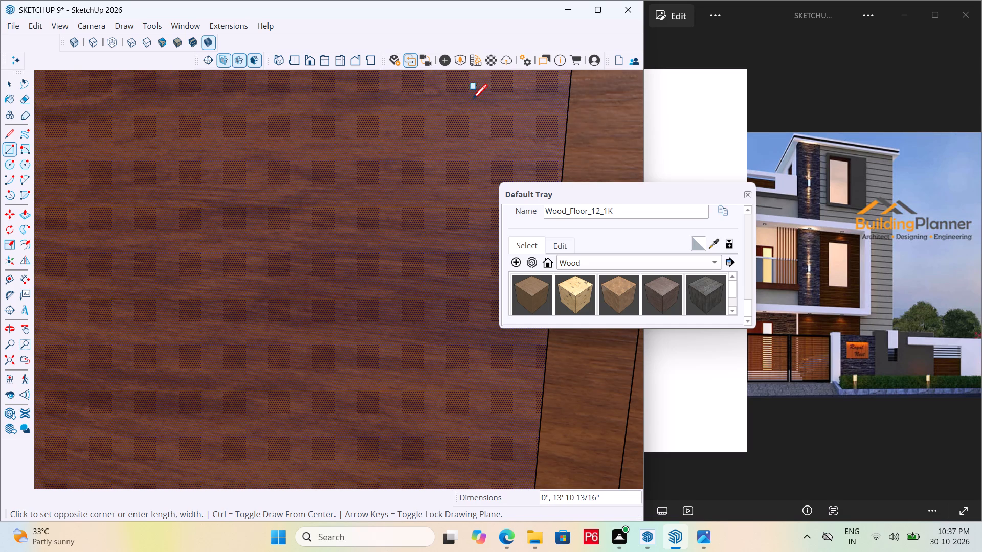
pyautogui.scroll(4, 472, 101)
pyautogui.scroll(-1, 483, 148)
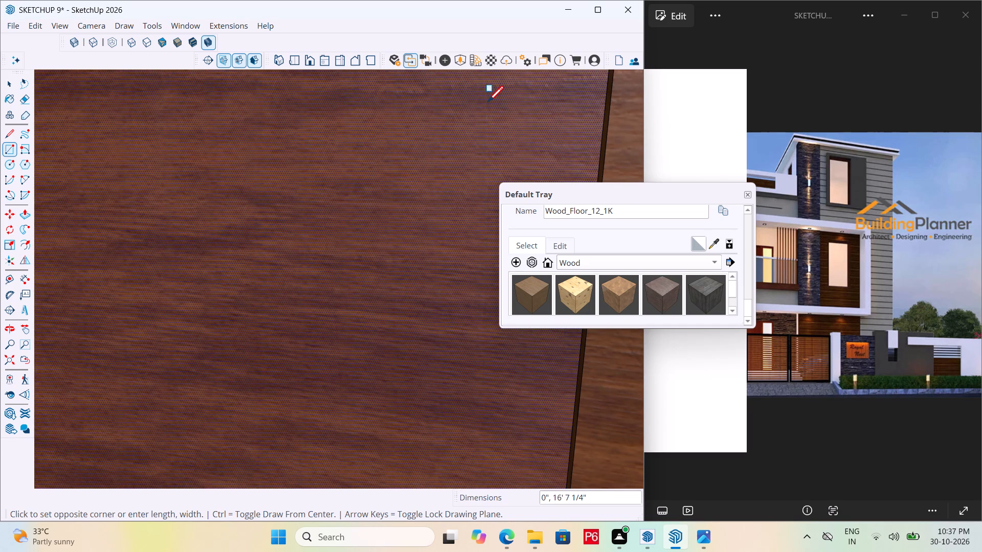
pyautogui.scroll(-6, 504, 196)
pyautogui.scroll(-7, 399, 212)
pyautogui.scroll(3, 416, 175)
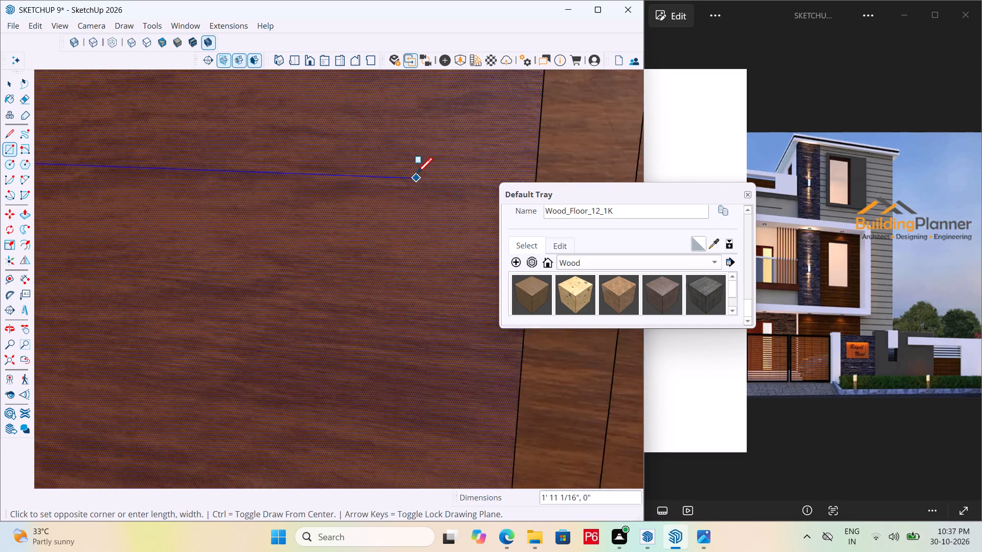
pyautogui.scroll(2, 417, 175)
pyautogui.click(416, 191)
pyautogui.scroll(-7, 416, 157)
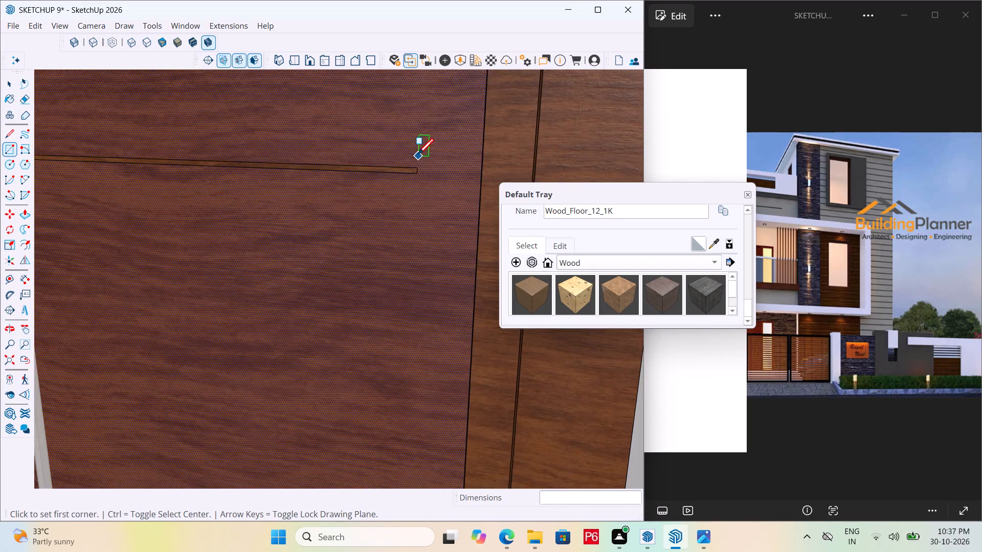
pyautogui.scroll(-7, 422, 153)
pyautogui.press('space')
# Paint the thin horizontal band on the door panel with the Metal_10_1K material from the Metal collection.
pyautogui.scroll(12, 340, 171)
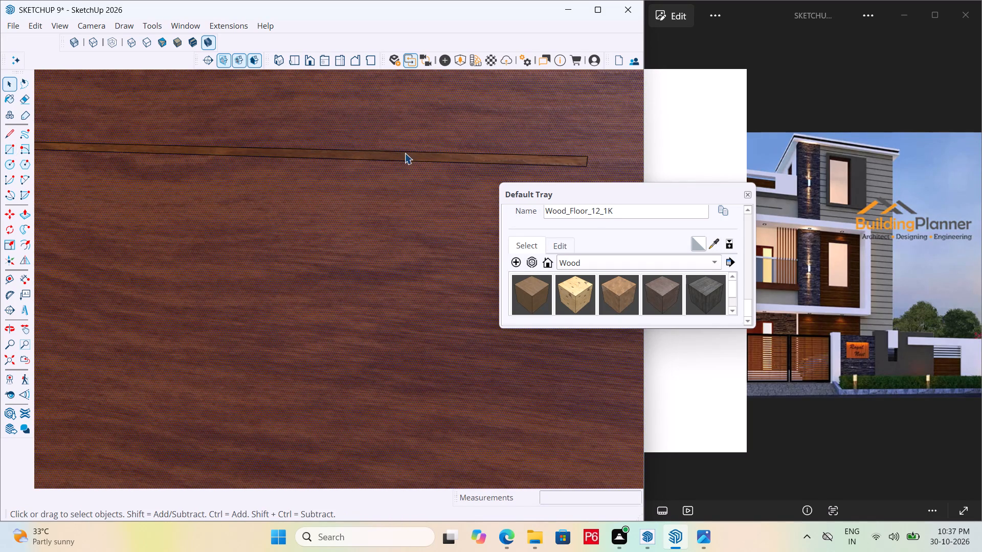
pyautogui.click(599, 266)
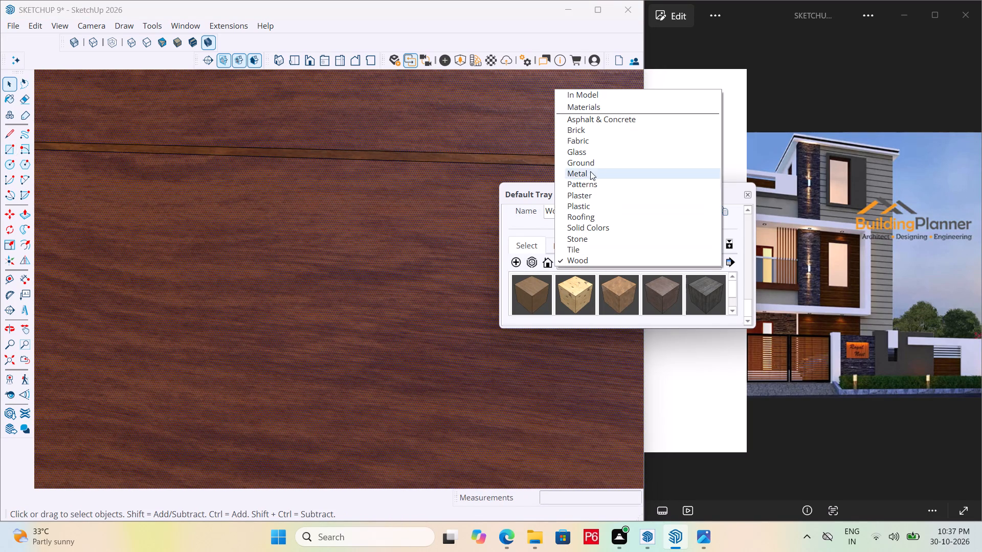
pyautogui.click(593, 172)
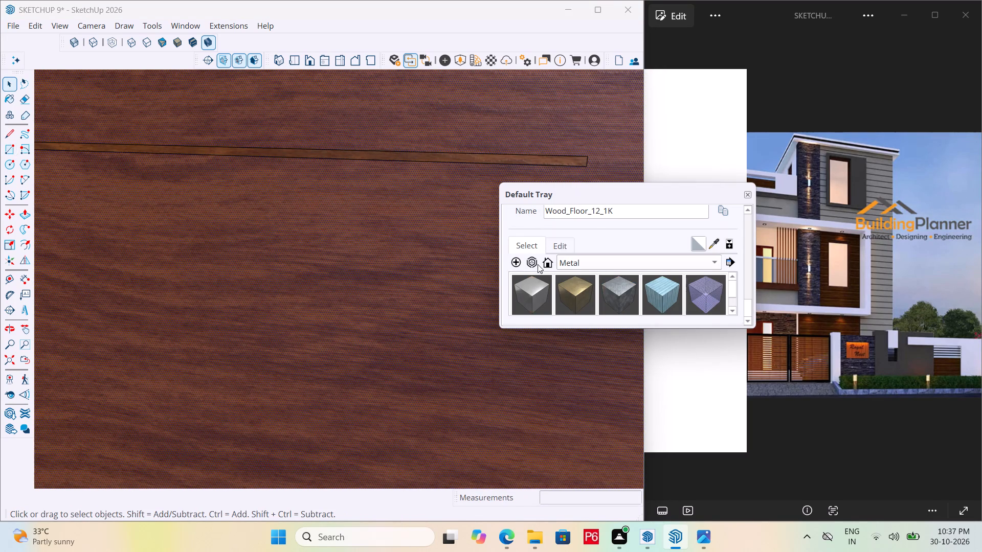
pyautogui.moveTo(562, 293); pyautogui.dragTo(564, 280)
pyautogui.click(568, 280)
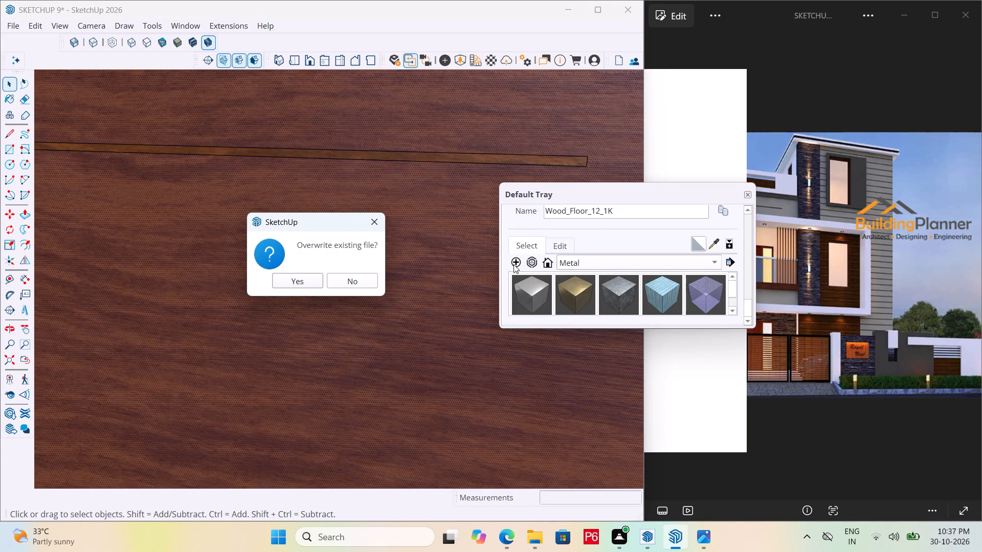
pyautogui.click(376, 217)
pyautogui.click(576, 293)
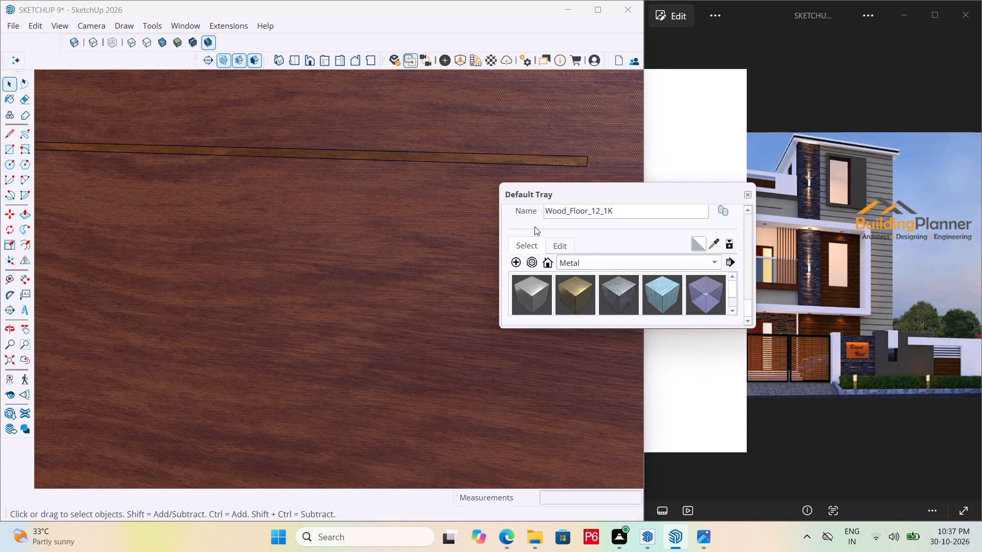
pyautogui.click(494, 159)
pyautogui.scroll(-6, 314, 137)
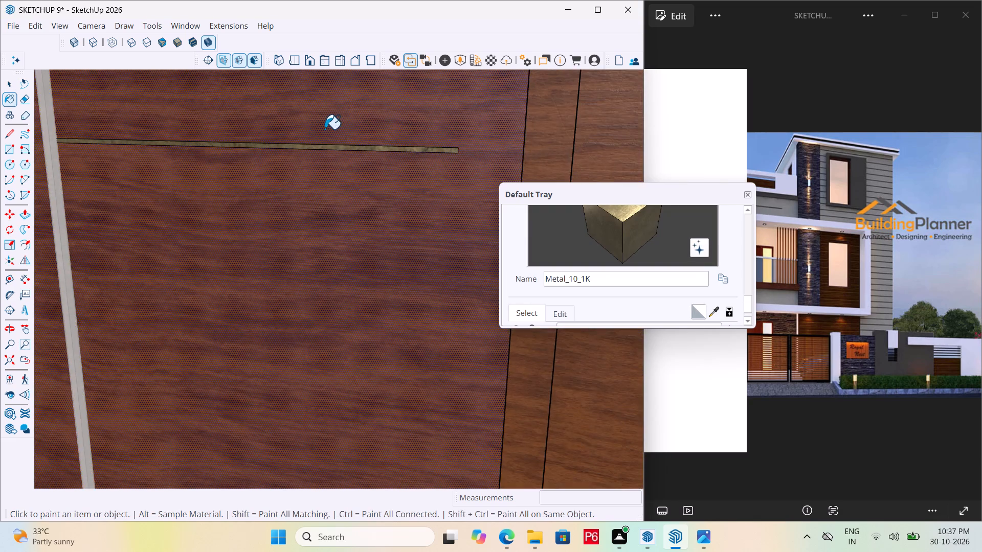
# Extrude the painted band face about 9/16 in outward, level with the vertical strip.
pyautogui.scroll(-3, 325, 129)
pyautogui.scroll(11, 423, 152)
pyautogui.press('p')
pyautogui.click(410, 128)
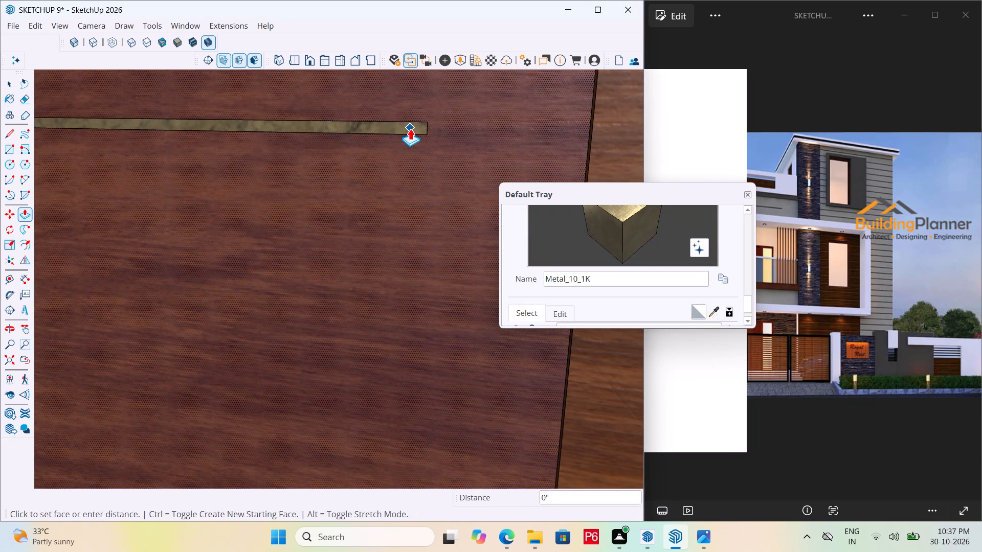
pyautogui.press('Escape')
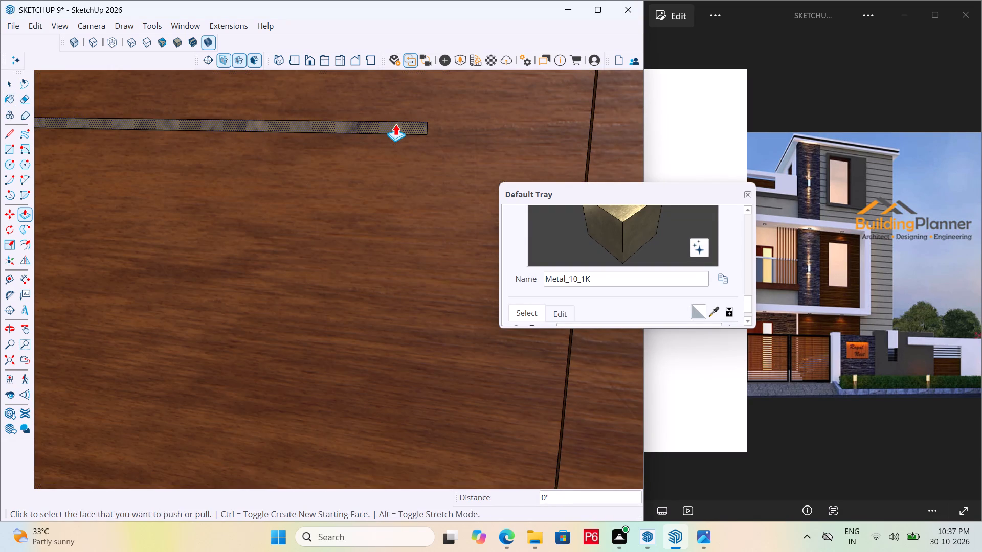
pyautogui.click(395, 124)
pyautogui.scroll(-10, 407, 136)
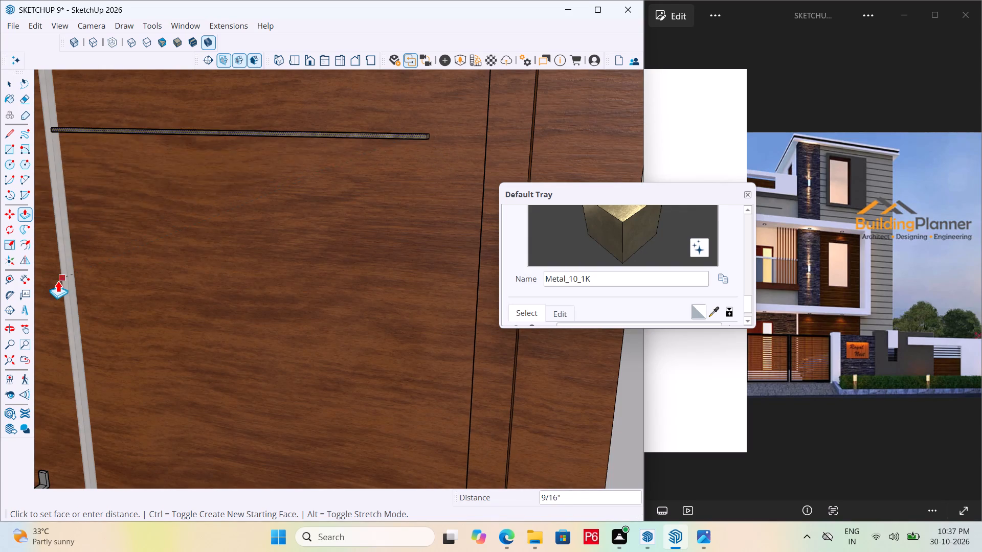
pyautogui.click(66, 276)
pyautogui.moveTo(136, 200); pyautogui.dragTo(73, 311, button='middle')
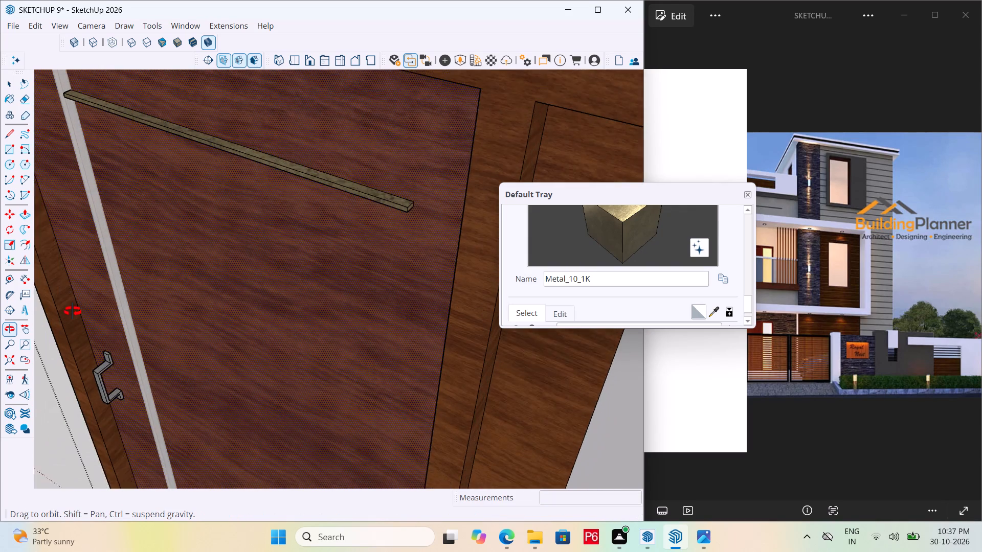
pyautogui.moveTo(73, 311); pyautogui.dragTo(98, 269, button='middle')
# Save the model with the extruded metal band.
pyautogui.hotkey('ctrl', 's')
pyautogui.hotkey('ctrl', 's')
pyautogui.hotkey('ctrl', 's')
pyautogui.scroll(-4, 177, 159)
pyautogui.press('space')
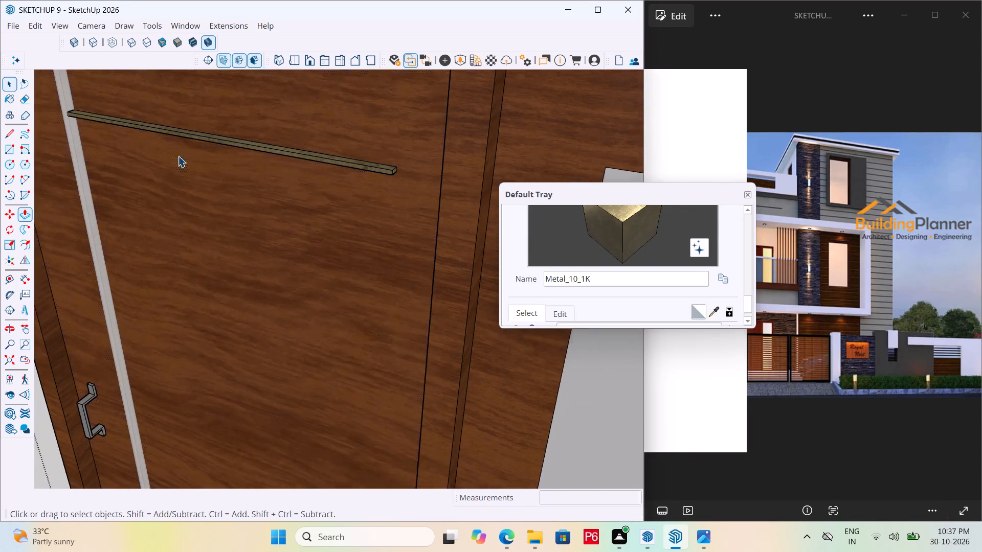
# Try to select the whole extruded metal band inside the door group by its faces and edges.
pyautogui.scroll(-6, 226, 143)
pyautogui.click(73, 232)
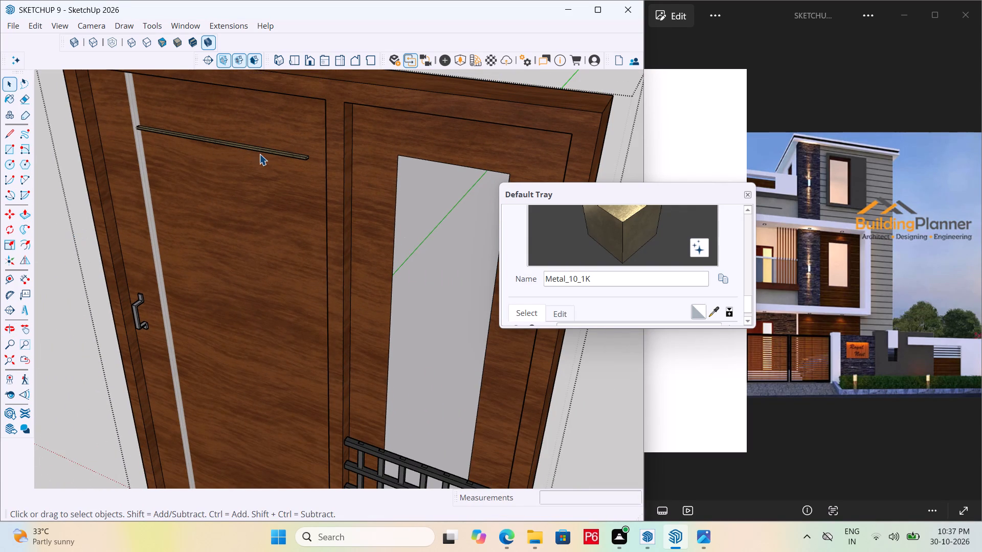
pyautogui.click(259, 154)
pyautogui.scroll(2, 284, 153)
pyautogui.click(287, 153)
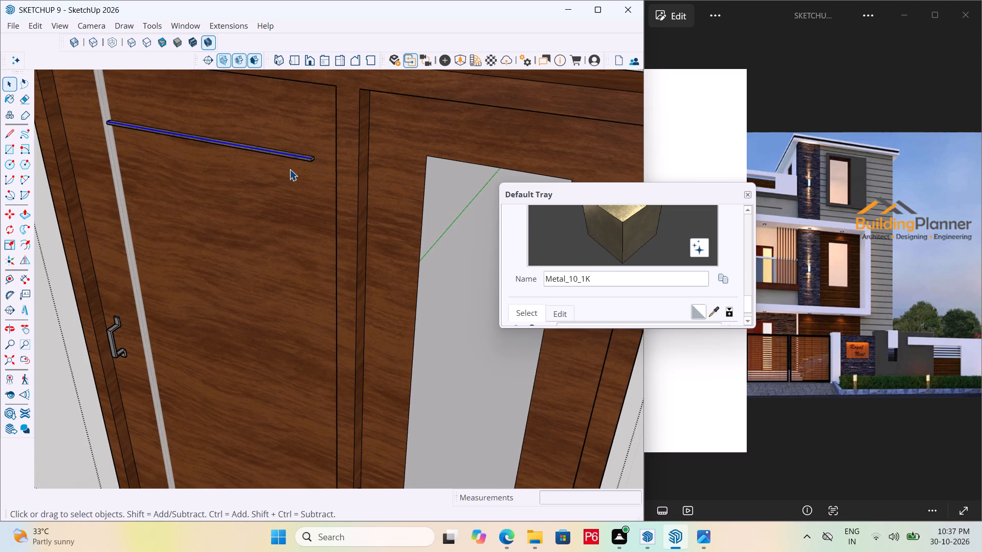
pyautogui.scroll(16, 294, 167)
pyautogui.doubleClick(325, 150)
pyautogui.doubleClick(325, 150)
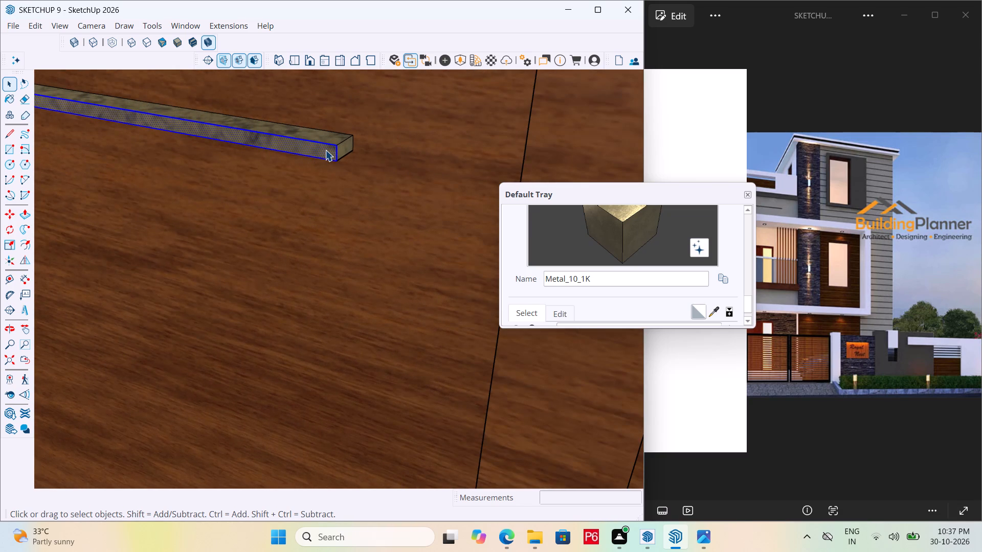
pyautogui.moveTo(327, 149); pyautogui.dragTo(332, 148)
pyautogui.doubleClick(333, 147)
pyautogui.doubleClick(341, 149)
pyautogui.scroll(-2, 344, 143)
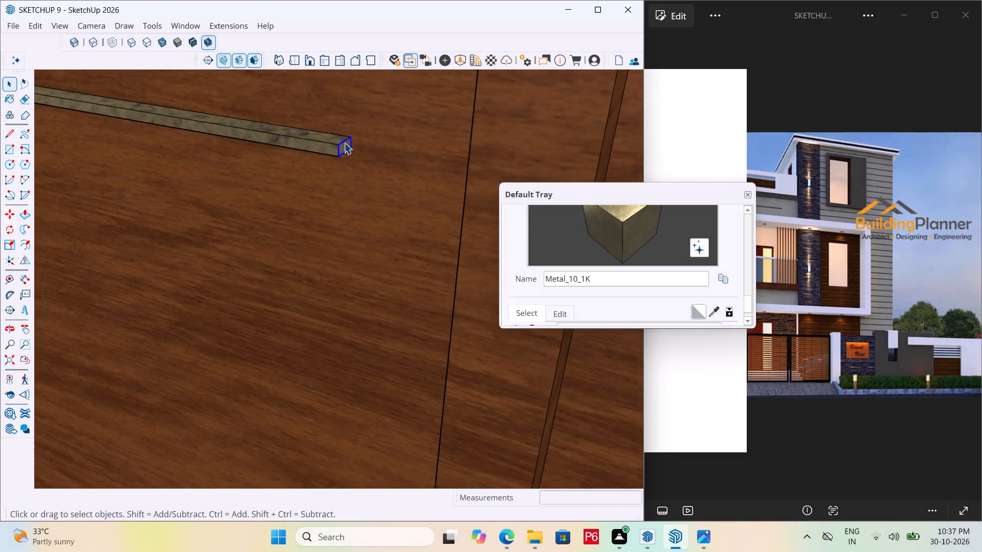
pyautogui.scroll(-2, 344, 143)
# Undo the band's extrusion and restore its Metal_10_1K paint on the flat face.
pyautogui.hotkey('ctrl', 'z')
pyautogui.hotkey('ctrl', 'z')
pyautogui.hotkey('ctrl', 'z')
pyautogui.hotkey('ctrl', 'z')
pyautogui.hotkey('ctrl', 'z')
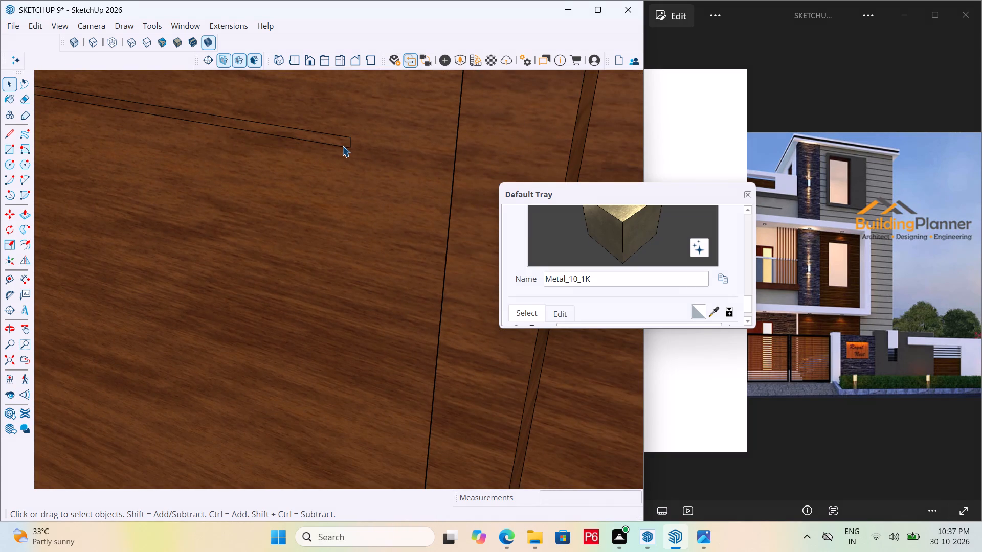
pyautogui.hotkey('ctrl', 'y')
# Select the flat metal band face with its edges and make it a group.
pyautogui.doubleClick(341, 143)
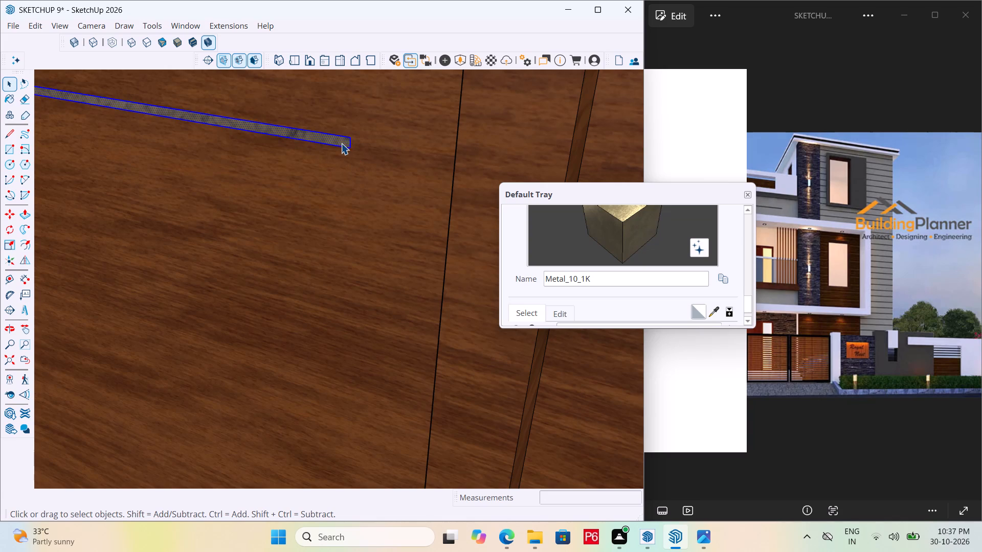
pyautogui.rightClick(341, 143)
pyautogui.click(421, 265)
# Open the band group and extrude its face 9/16 in outward, using the vertical strip as the depth reference.
pyautogui.doubleClick(342, 143)
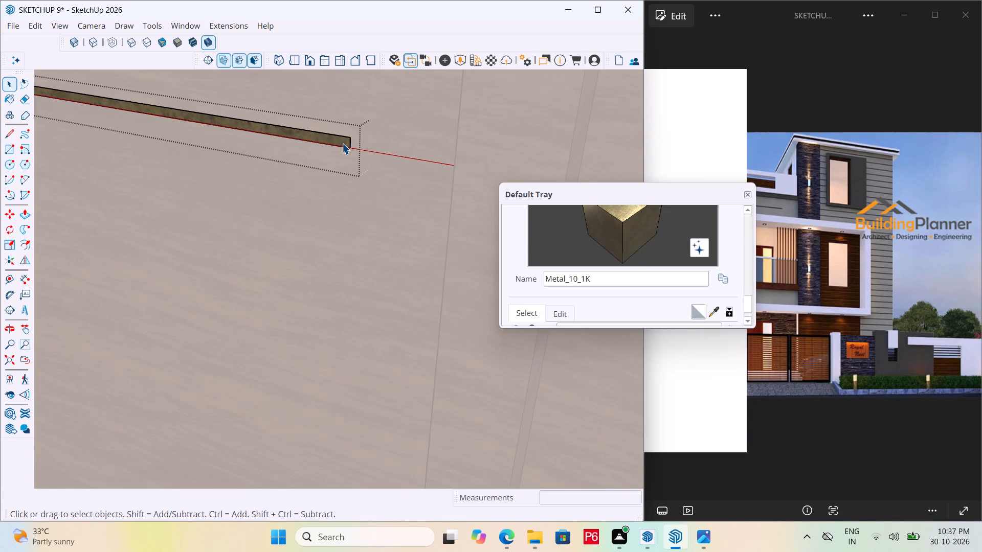
pyautogui.click(339, 142)
pyautogui.press('p')
pyautogui.click(339, 142)
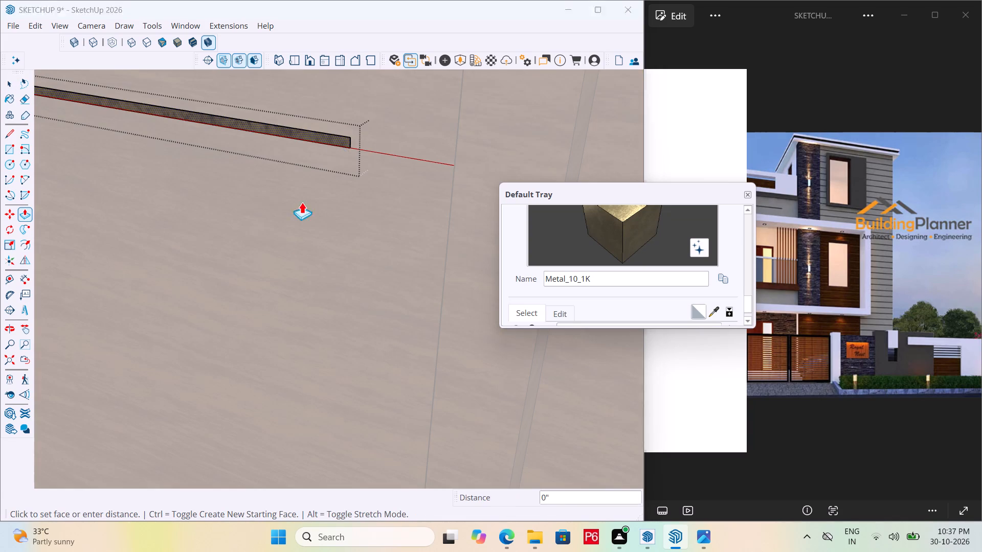
pyautogui.scroll(-12, 355, 203)
pyautogui.scroll(5, 97, 152)
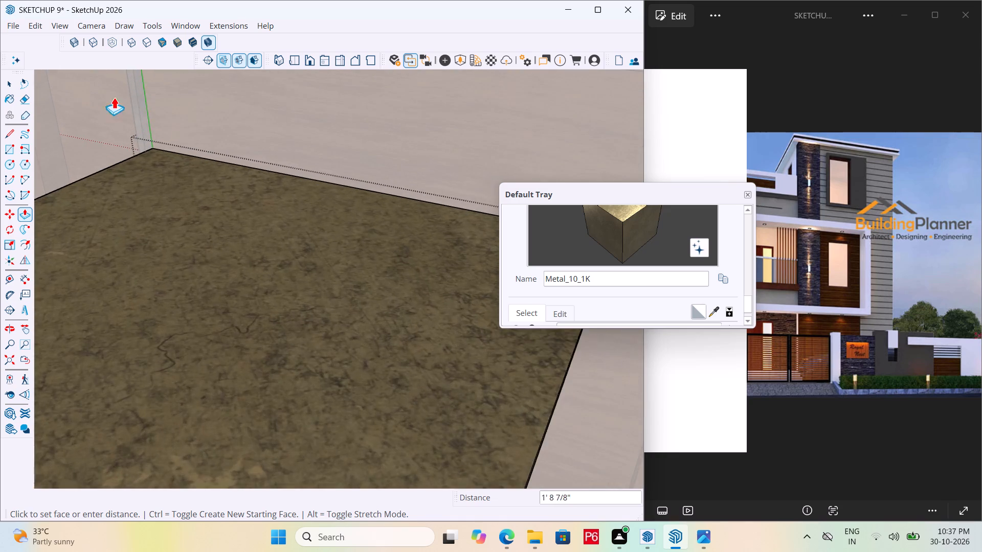
pyautogui.scroll(5, 128, 101)
pyautogui.click(139, 114)
pyautogui.scroll(-2, 134, 129)
# Save the model with the grouped, extruded metal band.
pyautogui.hotkey('ctrl', 's')
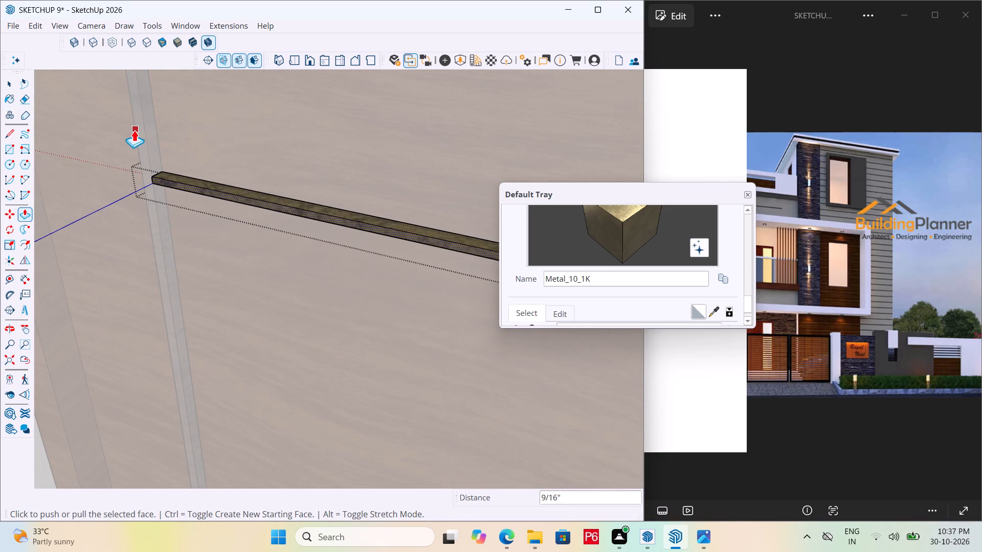
pyautogui.hotkey('ctrl', 's')
pyautogui.hotkey('ctrl', 's')
pyautogui.hotkey('ctrl', 's')
pyautogui.hotkey('ctrl', 's')
pyautogui.hotkey('ctrl', 's')
pyautogui.hotkey('ctrl', 's')
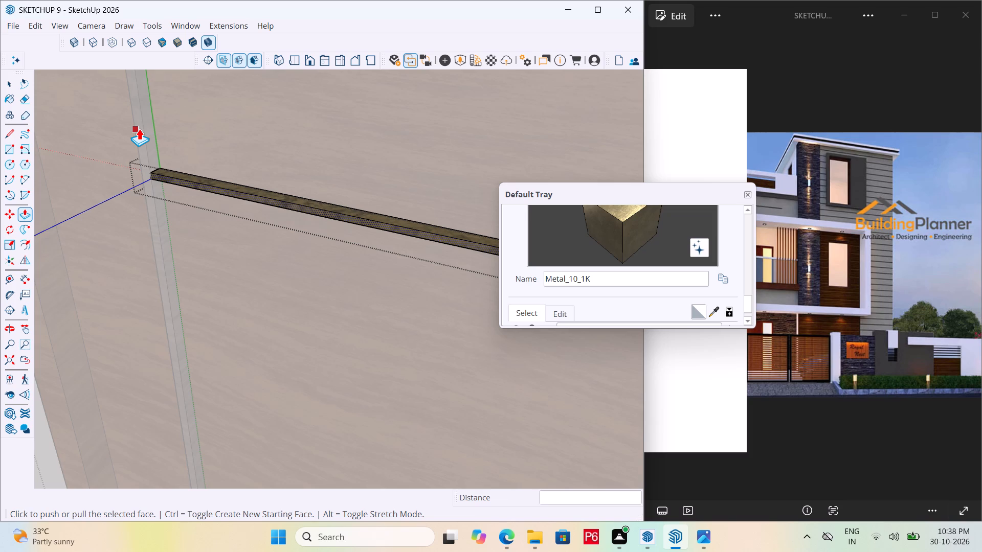
pyautogui.hotkey('ctrl', 's')
pyautogui.hotkey('ctrl', 's')
pyautogui.hotkey('ctrl', 's')
# Close the band group and the surrounding door group to return to the whole model.
pyautogui.scroll(-15, 205, 163)
pyautogui.press('space')
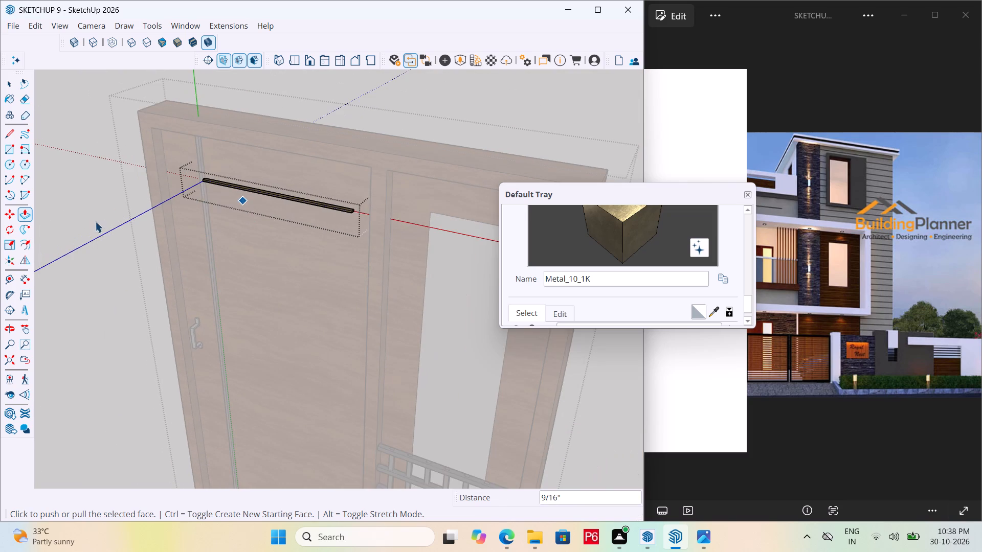
pyautogui.click(95, 221)
pyautogui.scroll(6, 255, 212)
pyautogui.scroll(8, 169, 174)
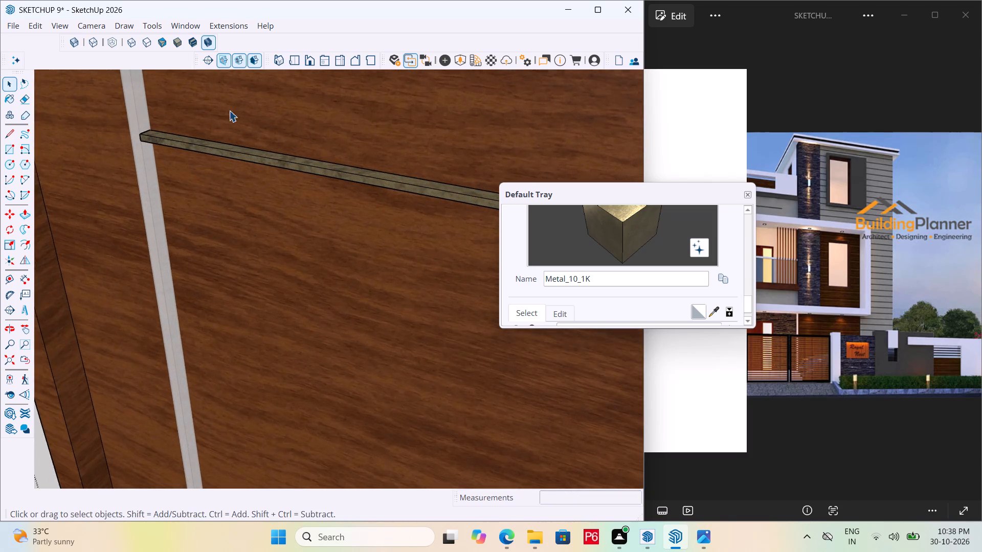
pyautogui.scroll(-7, 229, 110)
pyautogui.scroll(-6, 269, 153)
pyautogui.click(105, 170)
pyautogui.scroll(-6, 272, 169)
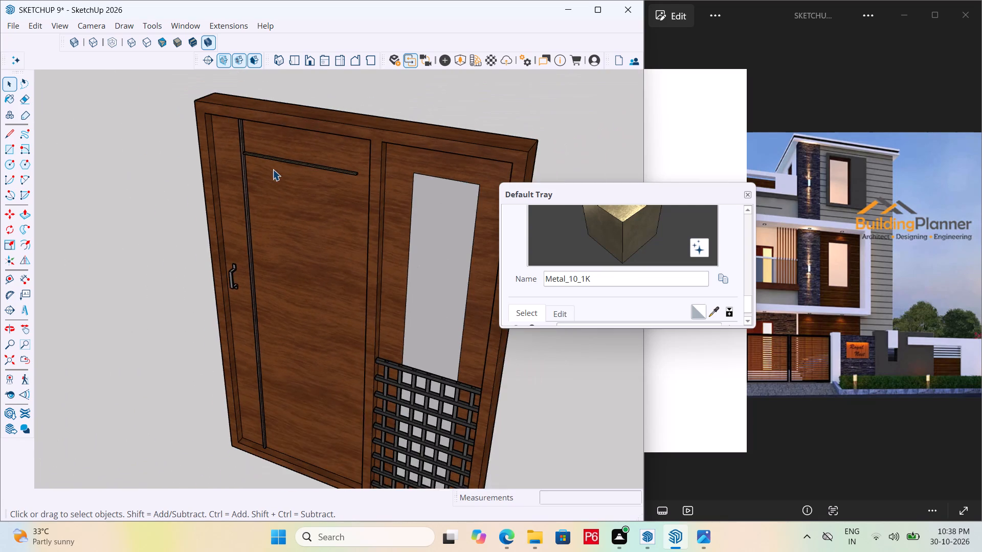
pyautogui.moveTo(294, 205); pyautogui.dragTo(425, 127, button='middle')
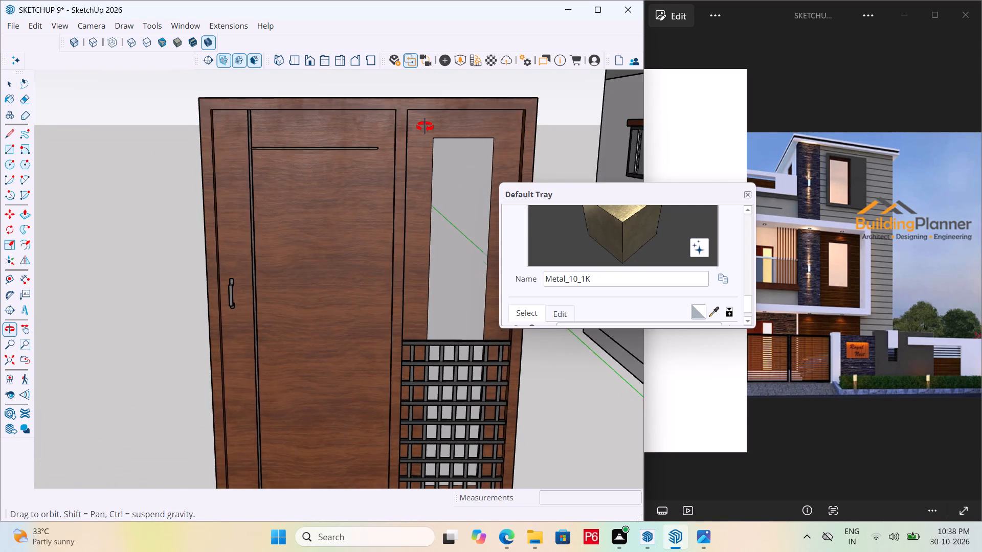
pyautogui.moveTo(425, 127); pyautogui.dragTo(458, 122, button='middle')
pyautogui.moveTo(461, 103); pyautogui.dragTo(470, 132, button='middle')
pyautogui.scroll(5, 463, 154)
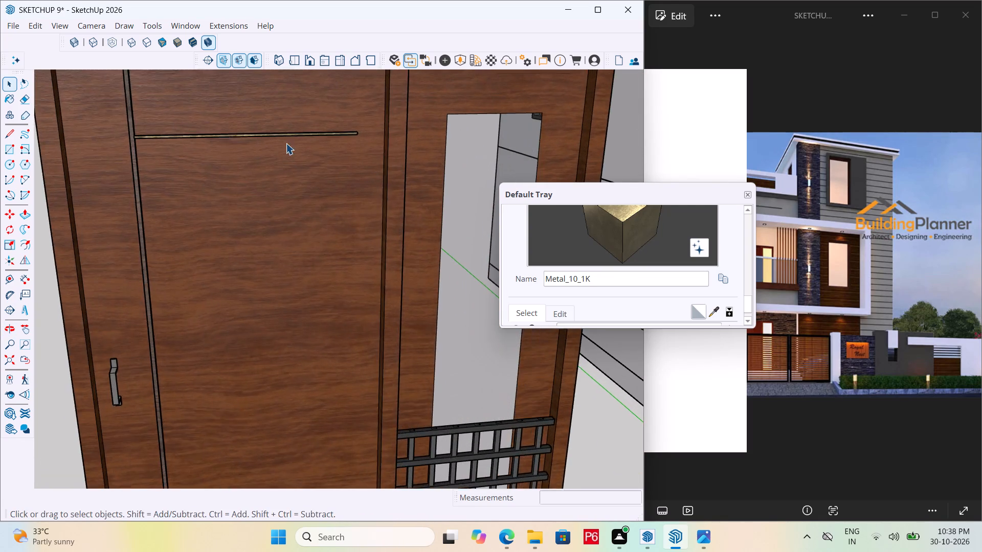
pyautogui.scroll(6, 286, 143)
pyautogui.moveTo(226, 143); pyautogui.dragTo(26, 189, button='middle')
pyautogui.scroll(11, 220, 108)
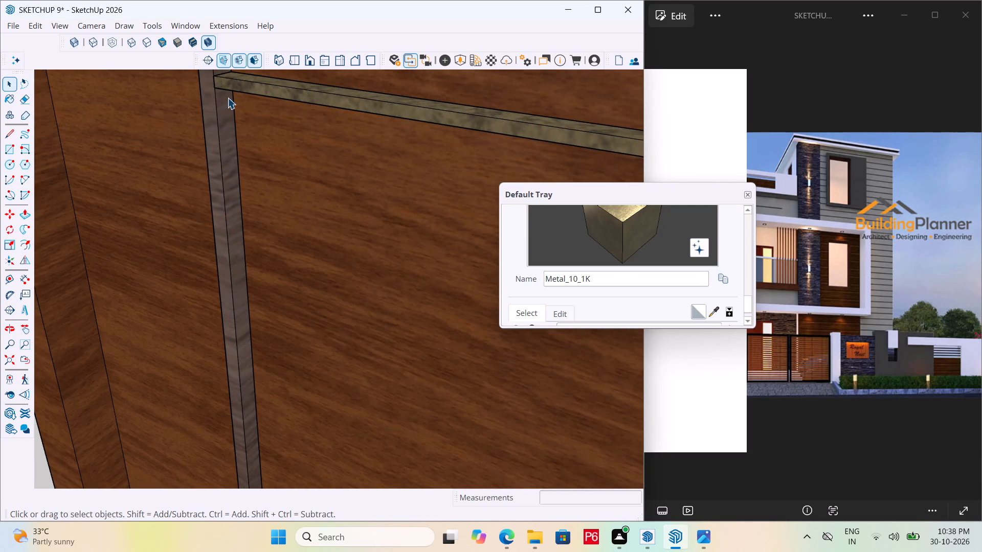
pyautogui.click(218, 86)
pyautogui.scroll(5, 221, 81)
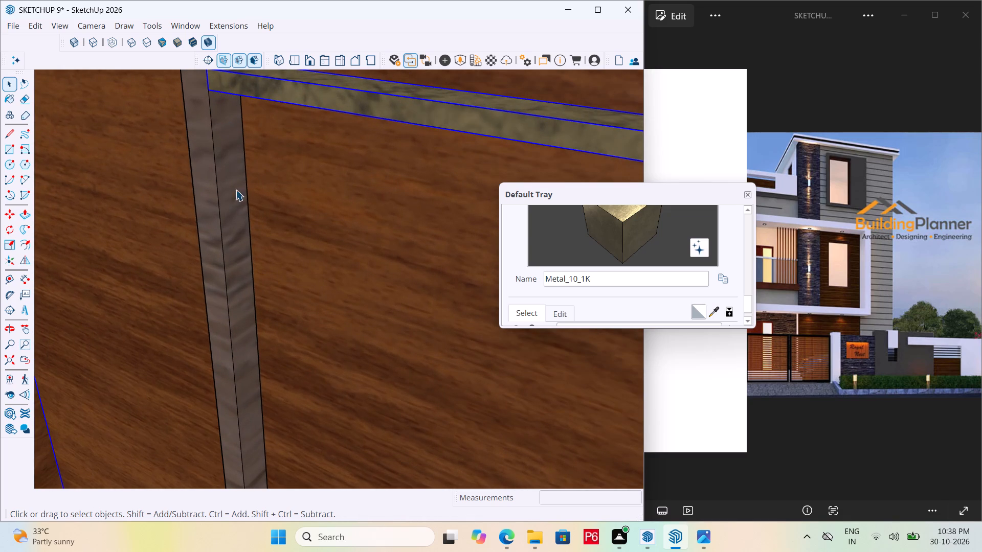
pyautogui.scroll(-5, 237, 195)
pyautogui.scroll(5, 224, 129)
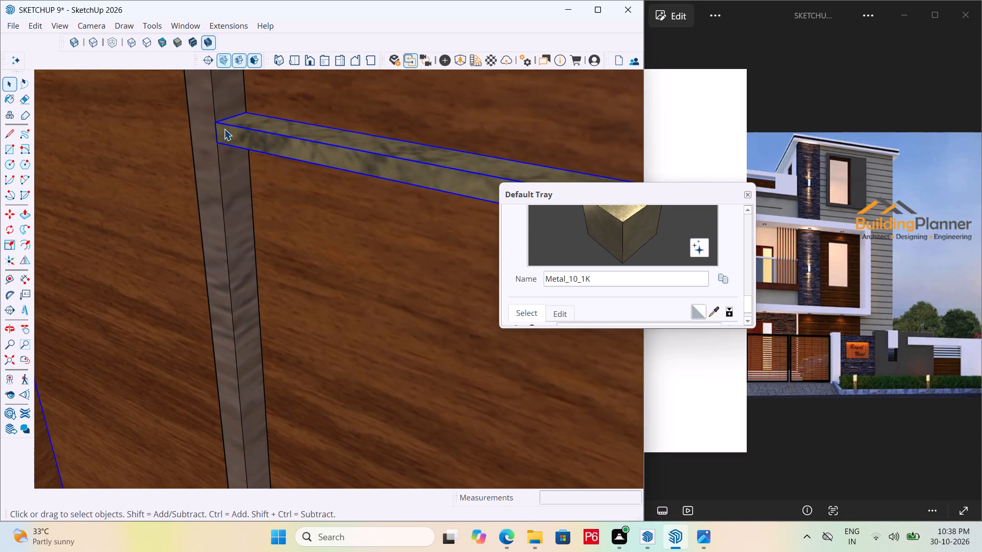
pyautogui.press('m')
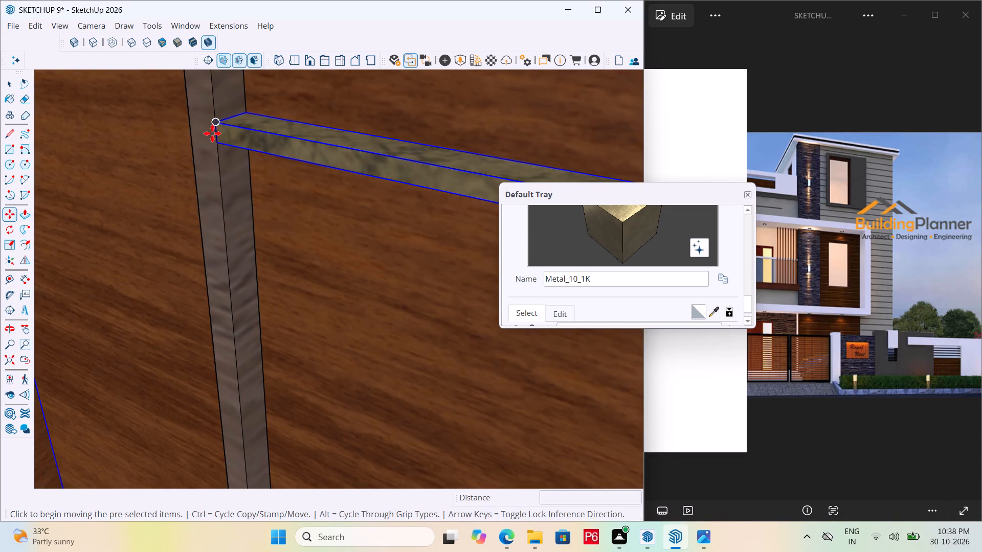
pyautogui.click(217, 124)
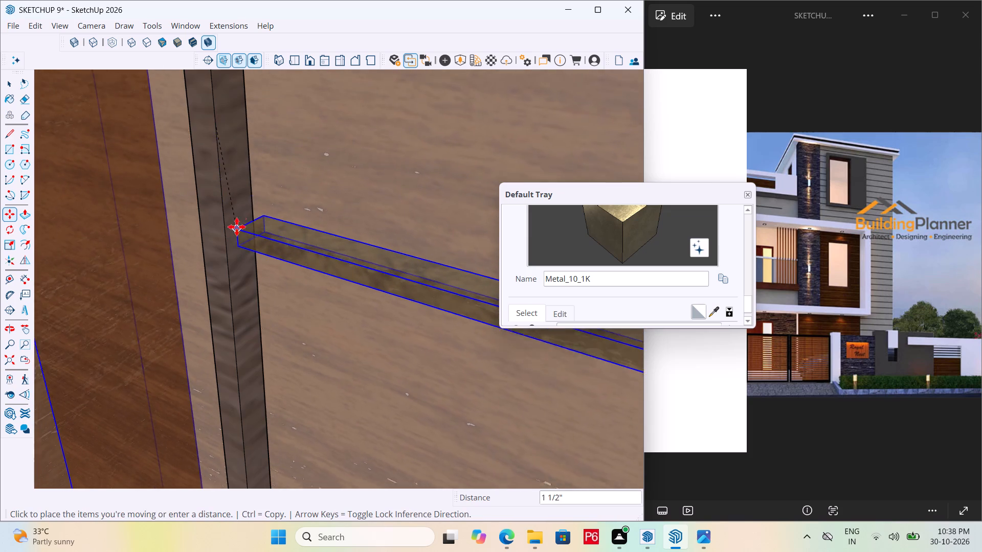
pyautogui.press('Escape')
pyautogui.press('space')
# Open the door group and copy the metal band 5' 10 3/4" down along the vertical strip, near the panel's bottom.
pyautogui.click(291, 148)
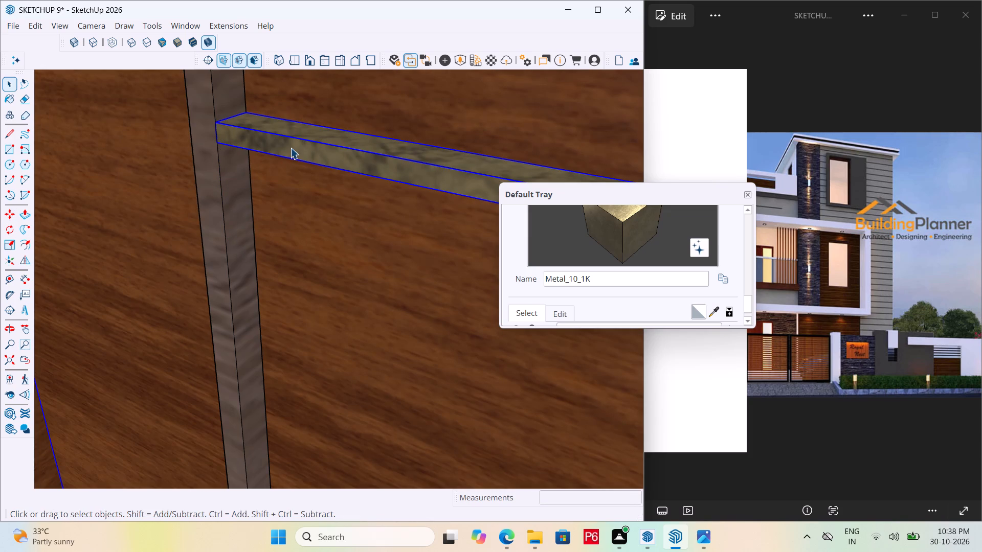
pyautogui.scroll(-17, 280, 126)
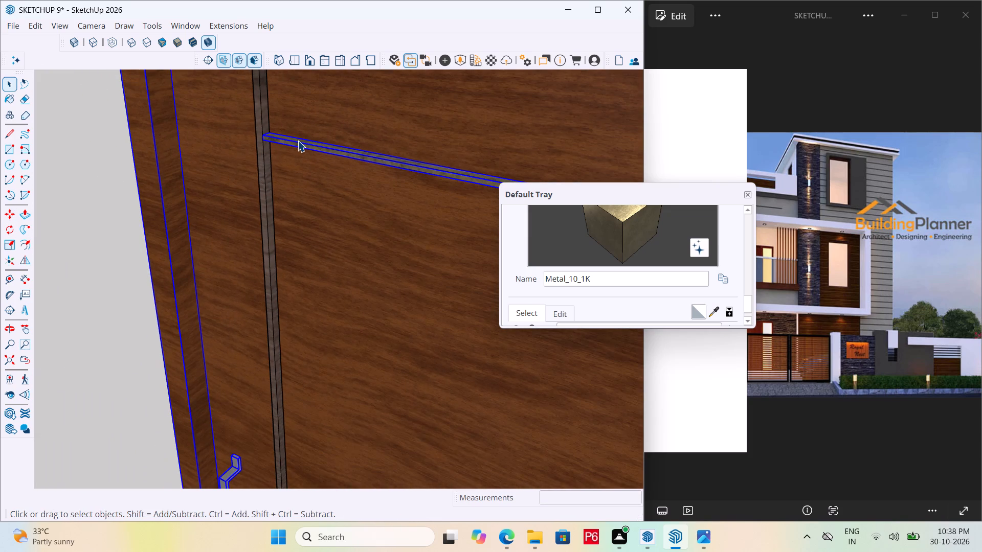
pyautogui.scroll(5, 297, 142)
pyautogui.doubleClick(303, 148)
pyautogui.click(303, 148)
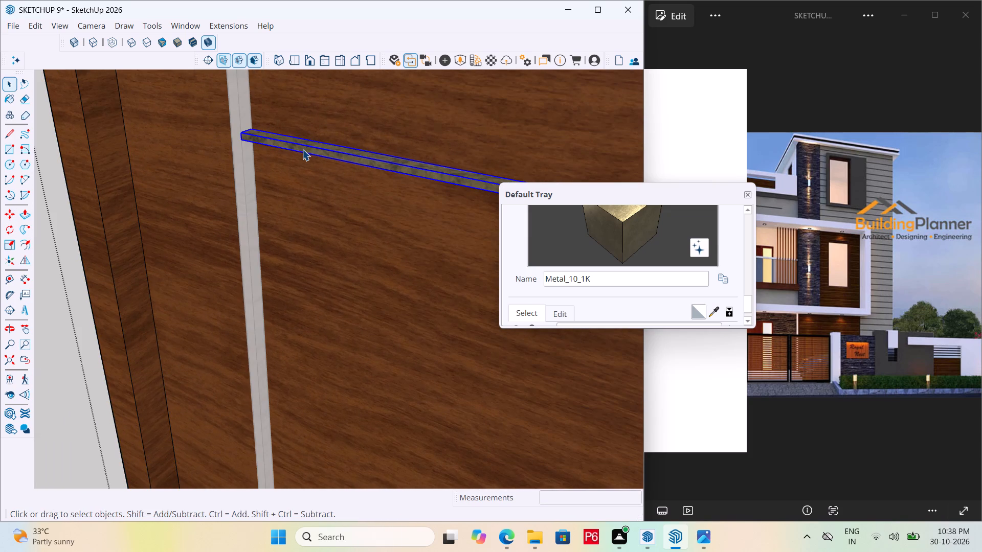
pyautogui.scroll(4, 254, 118)
pyautogui.press('m')
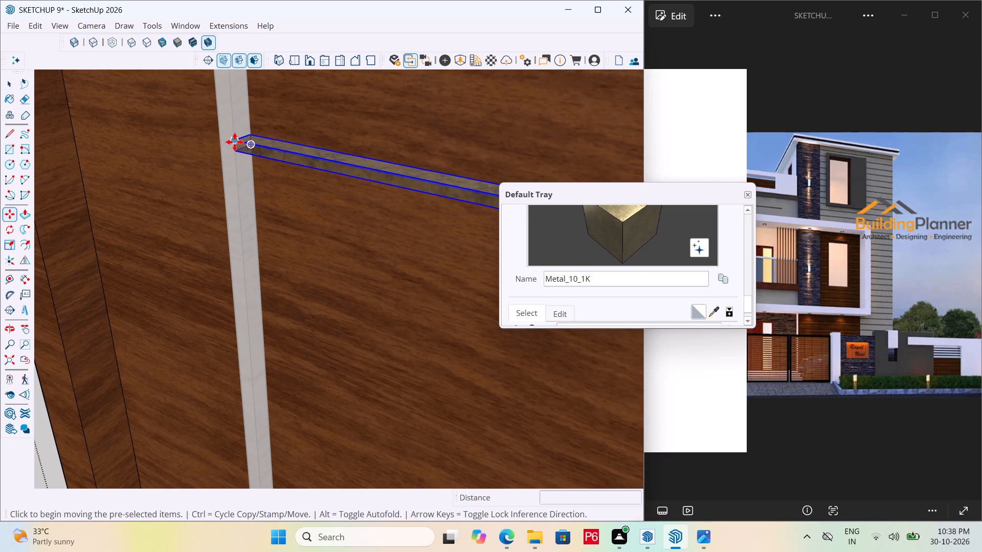
pyautogui.click(234, 141)
pyautogui.scroll(-14, 243, 152)
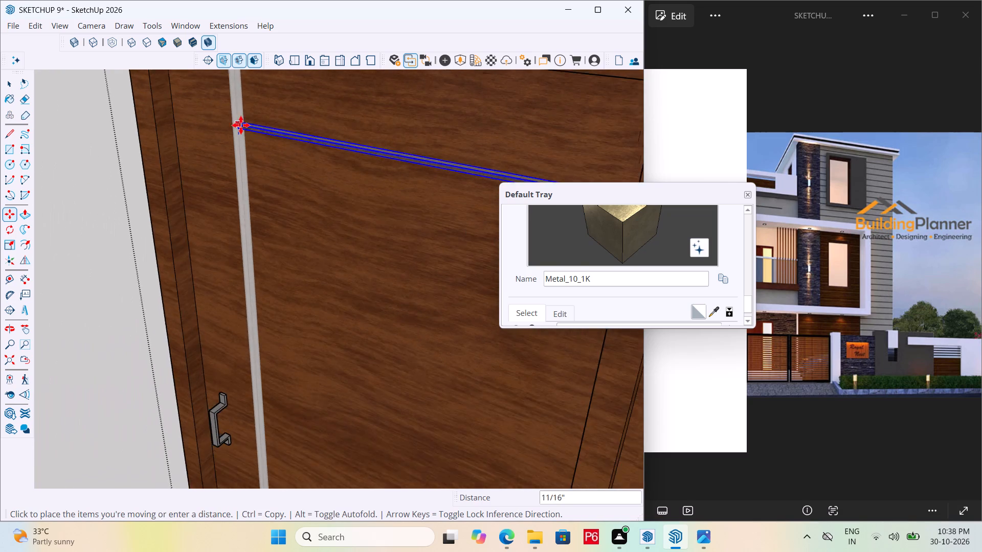
pyautogui.scroll(-11, 241, 125)
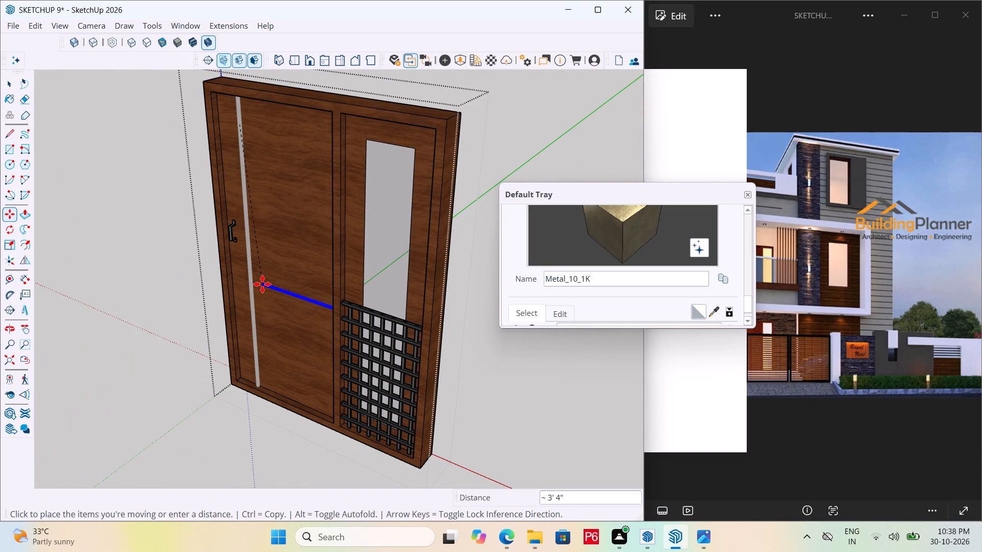
pyautogui.scroll(12, 255, 294)
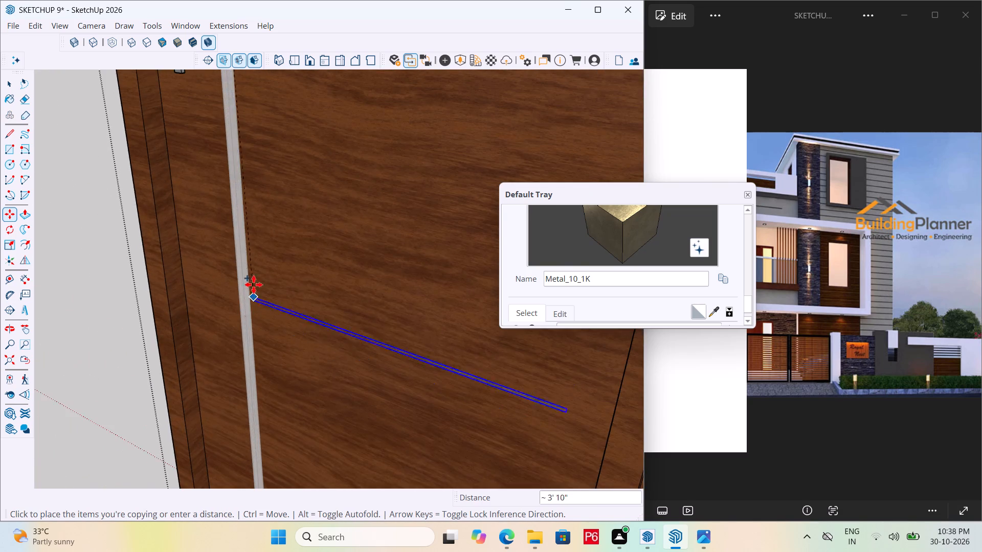
pyautogui.scroll(-14, 262, 198)
pyautogui.scroll(19, 258, 308)
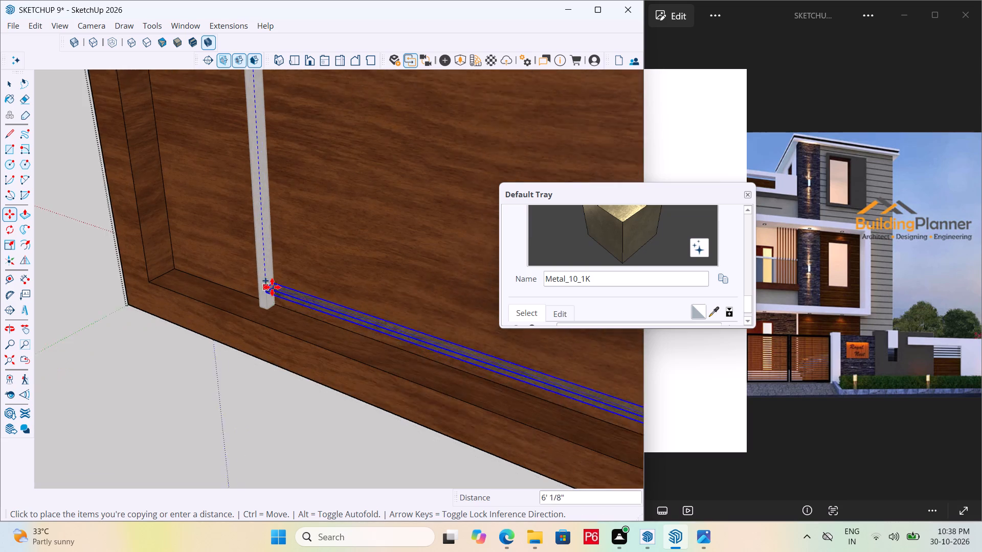
pyautogui.click(264, 259)
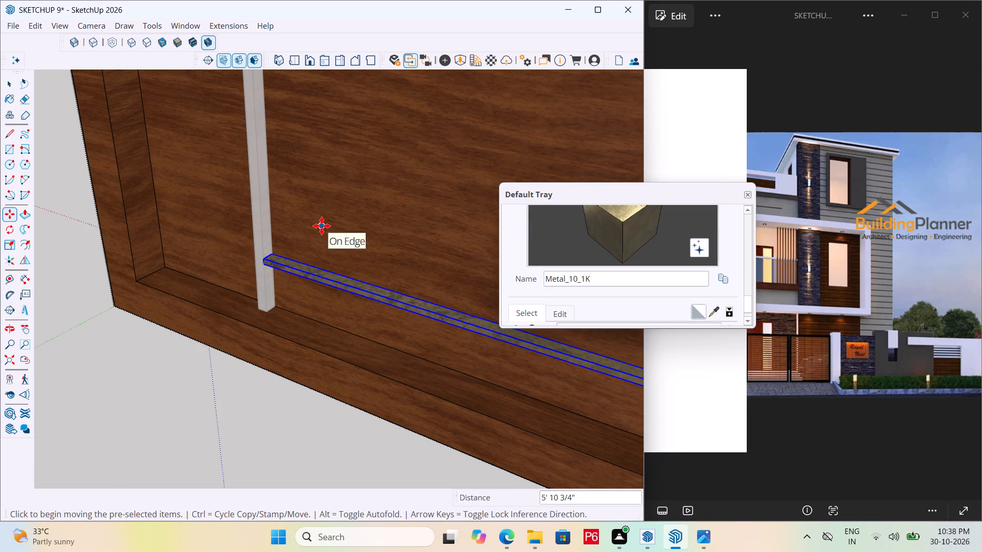
# Divide the copy distance into 20 equal intervals to fill the panel with evenly spaced bands.
pyautogui.press('/')
pyautogui.write('20')
pyautogui.press('Return')
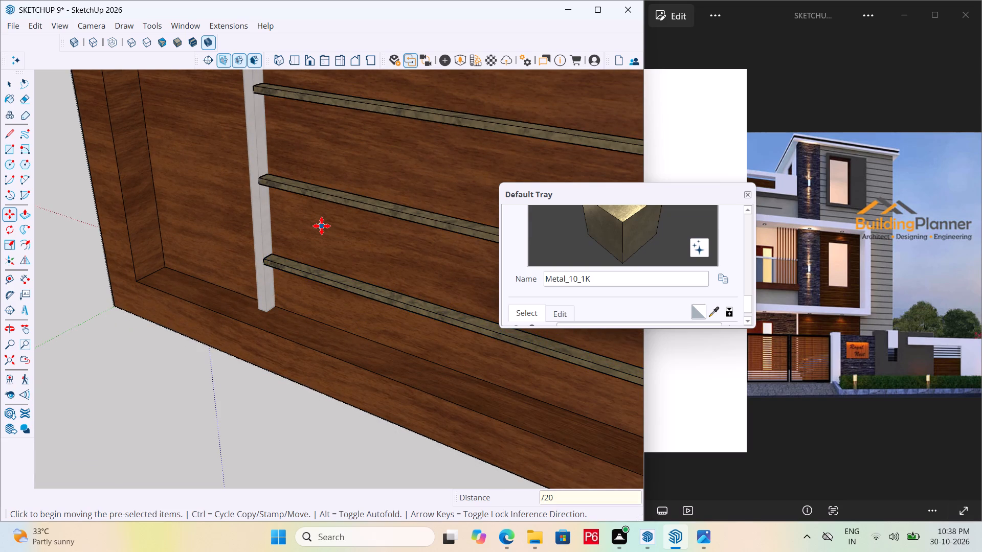
# Save the model with the array of horizontal bands.
pyautogui.scroll(-20, 165, 241)
pyautogui.scroll(-2, 165, 241)
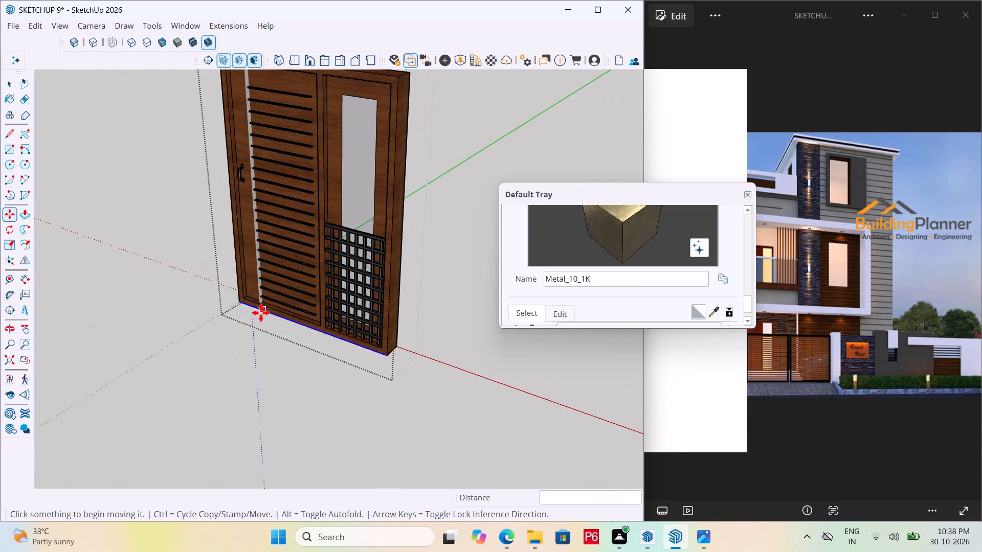
pyautogui.moveTo(261, 313); pyautogui.dragTo(340, 274, button='middle')
pyautogui.scroll(-4, 247, 332)
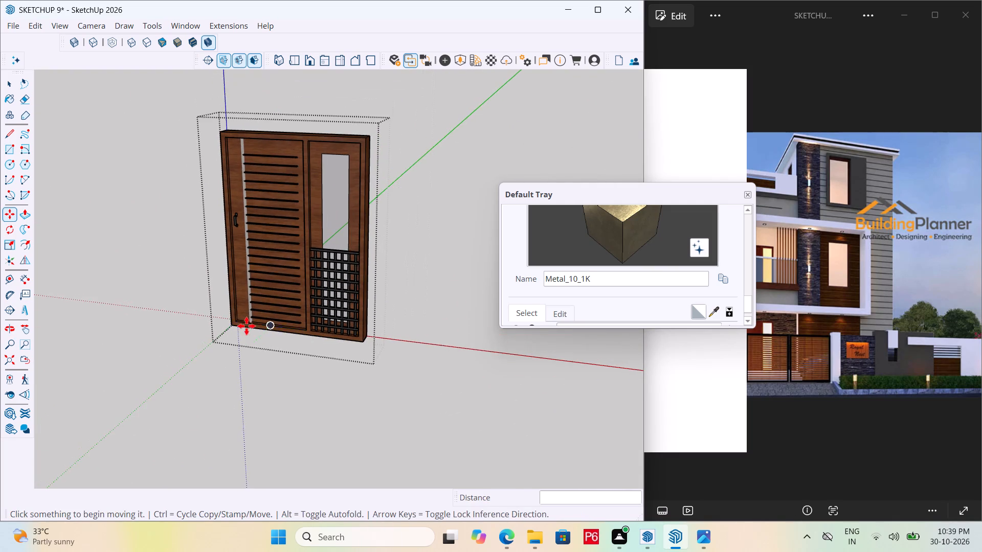
pyautogui.scroll(4, 258, 130)
pyautogui.hotkey('ctrl', 's')
pyautogui.hotkey('ctrl', 's')
pyautogui.hotkey('ctrl', 's')
pyautogui.hotkey('ctrl', 's')
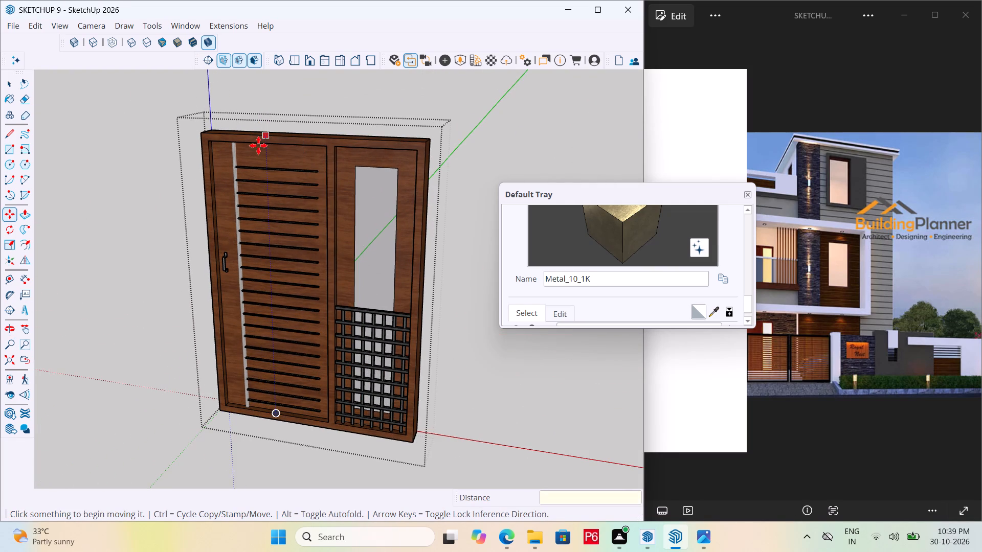
pyautogui.hotkey('ctrl', 's')
pyautogui.hotkey('ctrl', 's')
pyautogui.hotkey('ctrl', 's')
pyautogui.hotkey('ctrl', 's')
pyautogui.hotkey('ctrl', 's')
pyautogui.hotkey('ctrl', 's')
pyautogui.hotkey('ctrl', 's')
# Copy the topmost metal band 2 7/8" upward along the vertical strip.
pyautogui.press('space')
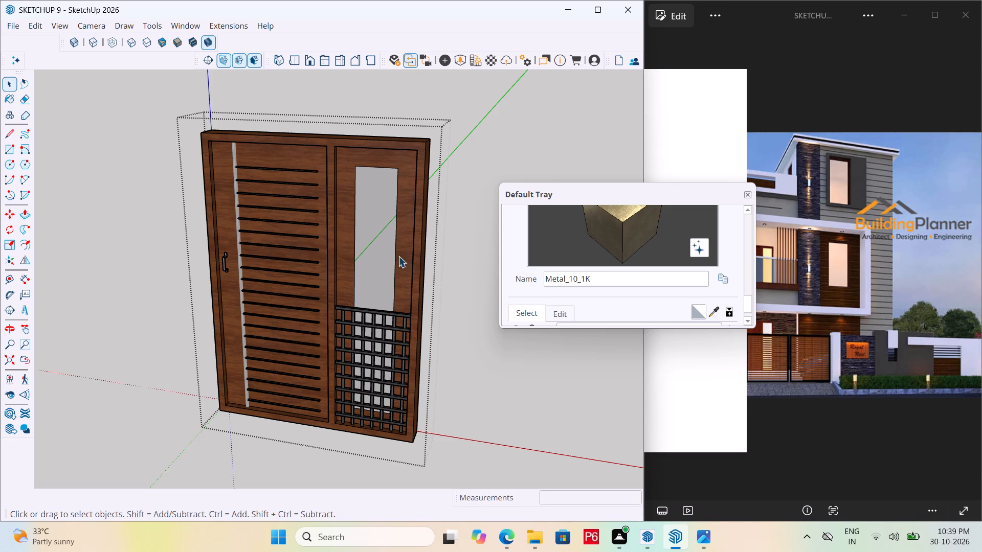
pyautogui.scroll(20, 240, 145)
pyautogui.scroll(3, 240, 145)
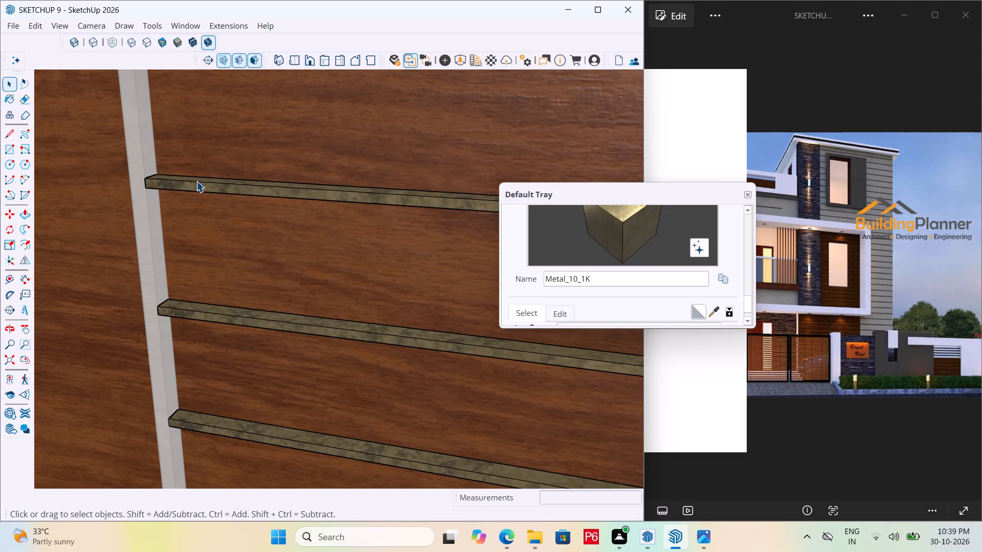
pyautogui.click(193, 185)
pyautogui.scroll(-3, 154, 265)
pyautogui.press('m')
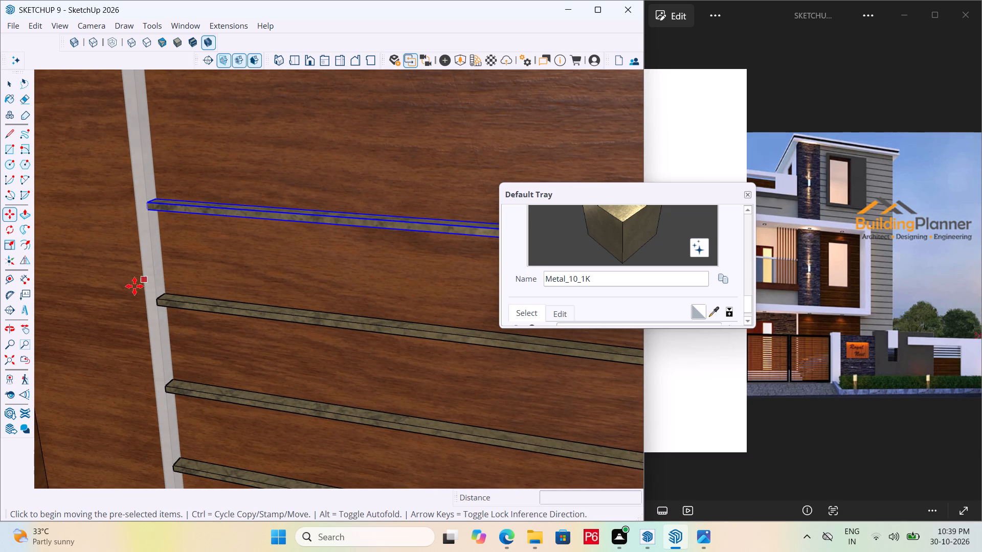
pyautogui.scroll(-7, 122, 295)
pyautogui.scroll(7, 137, 258)
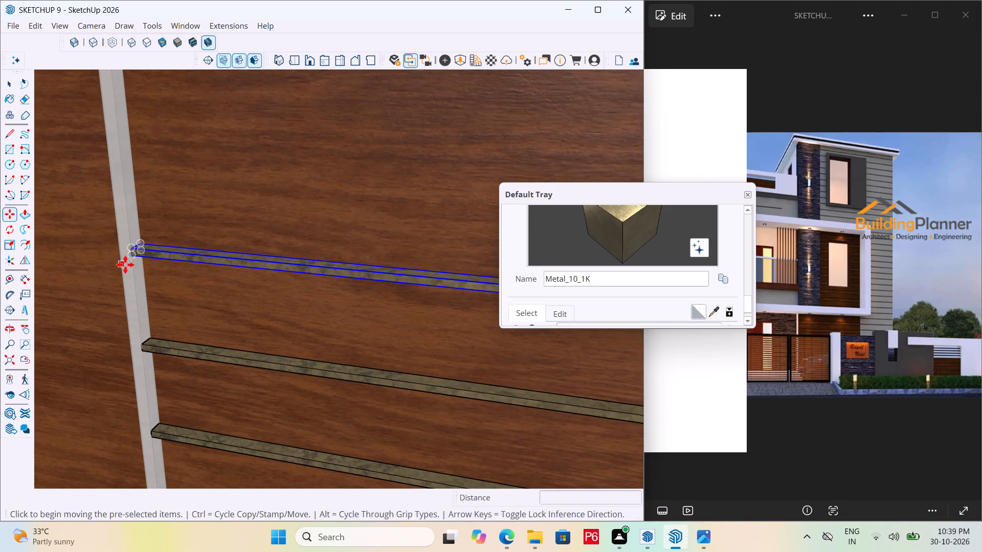
pyautogui.moveTo(132, 258); pyautogui.dragTo(135, 253)
pyautogui.scroll(-2, 119, 243)
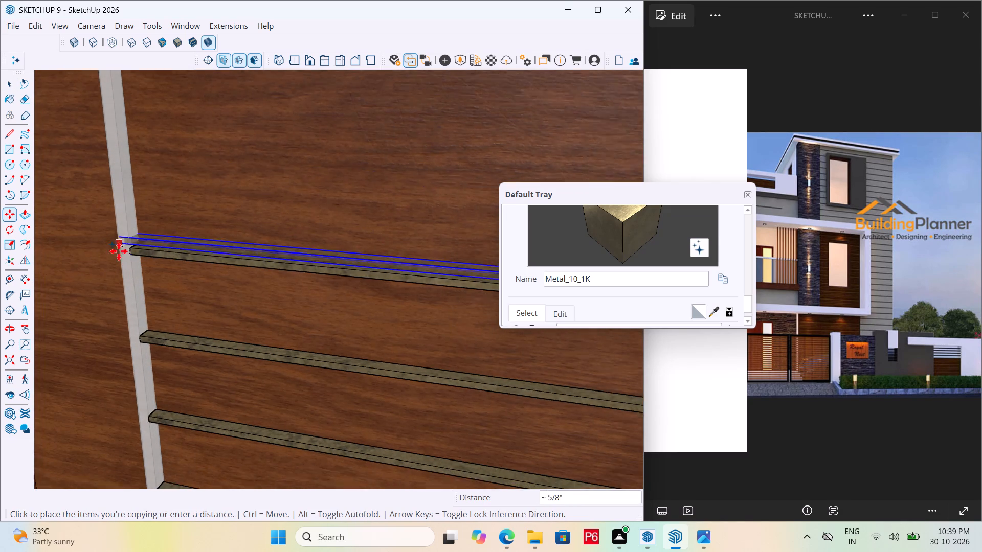
pyautogui.scroll(-3, 119, 251)
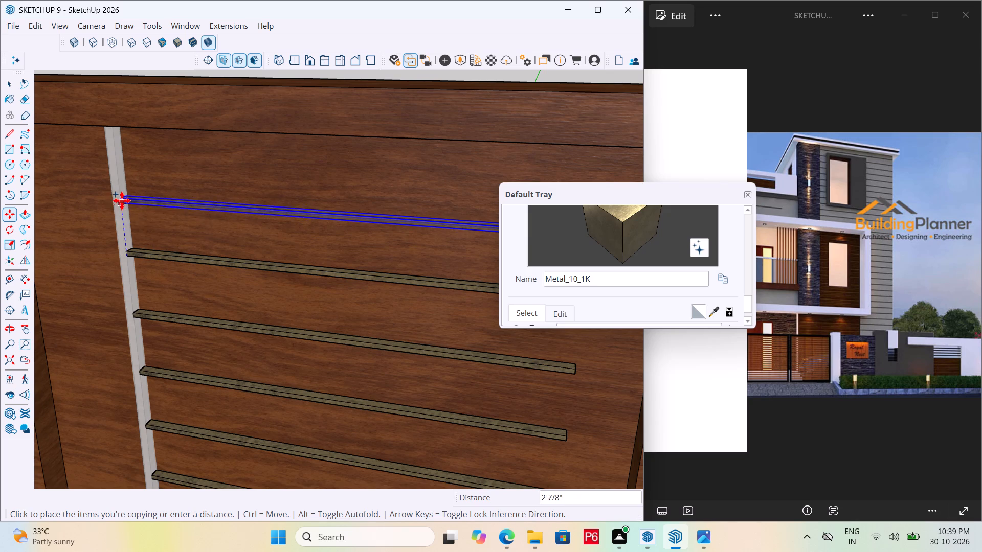
pyautogui.click(122, 200)
# Copy the new top band another 2 1/2" upward, just below the door frame's top rail.
pyautogui.scroll(6, 117, 149)
pyautogui.scroll(2, 115, 241)
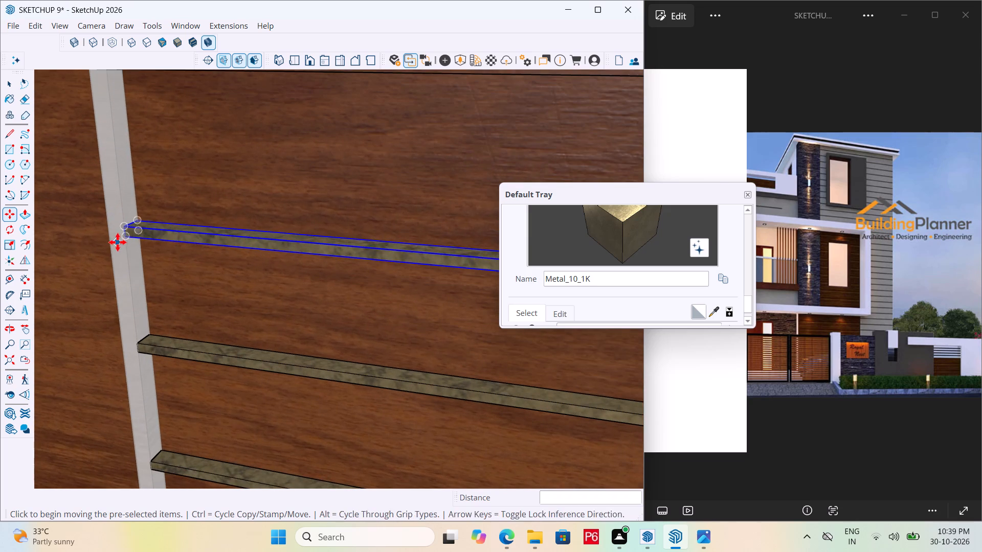
pyautogui.click(124, 239)
pyautogui.scroll(-5, 107, 170)
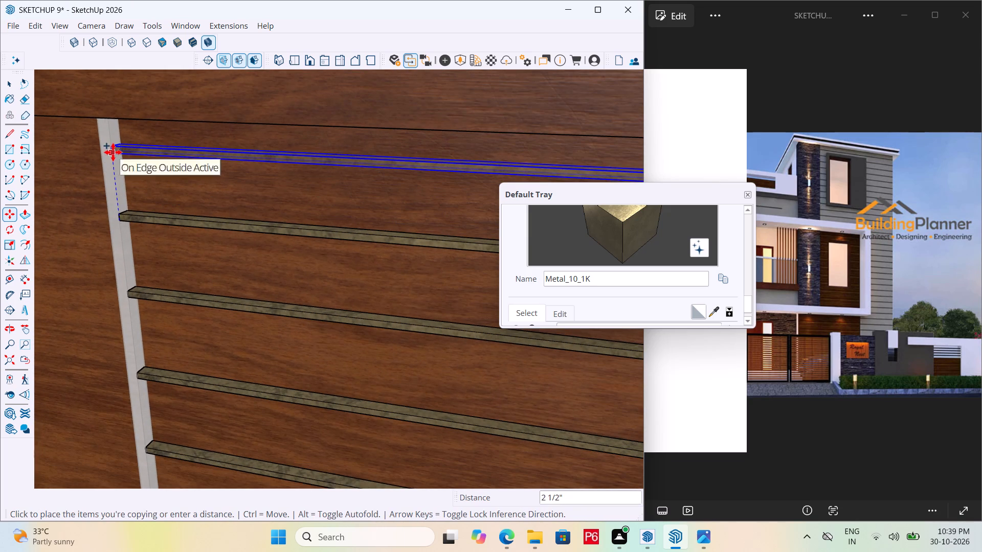
pyautogui.click(114, 151)
# Save the model with the two additional top bands.
pyautogui.hotkey('ctrl', 's')
pyautogui.hotkey('ctrl', 's')
pyautogui.hotkey('ctrl', 's')
pyautogui.hotkey('ctrl', 's')
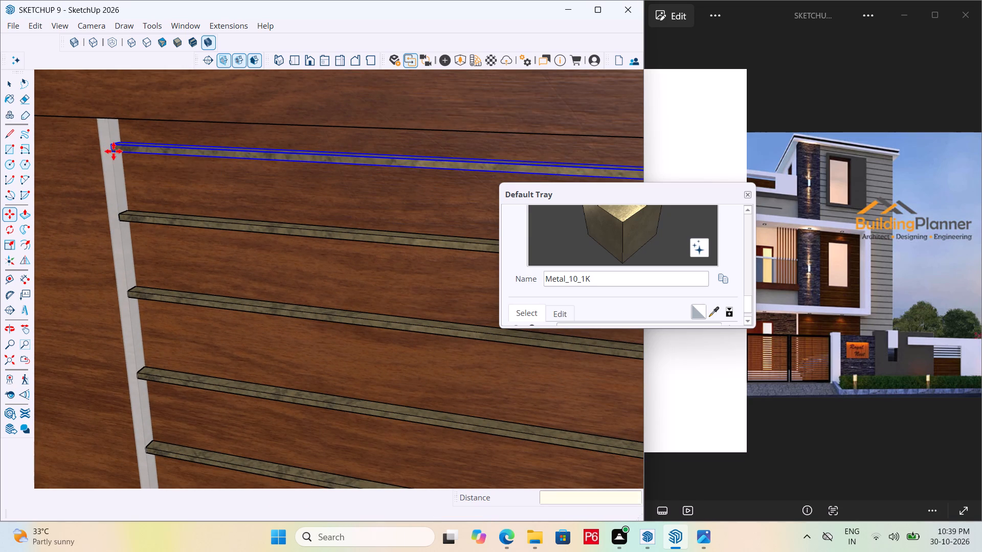
pyautogui.hotkey('ctrl', 's')
pyautogui.hotkey('ctrl', 's')
pyautogui.hotkey('ctrl', 's')
pyautogui.hotkey('ctrl', 's')
pyautogui.hotkey('ctrl', 's')
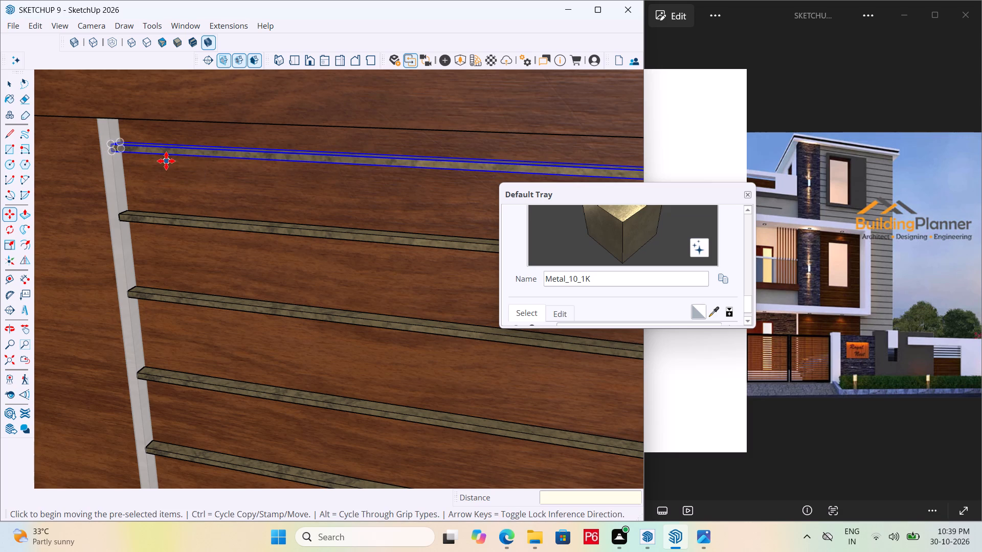
pyautogui.scroll(-7, 170, 167)
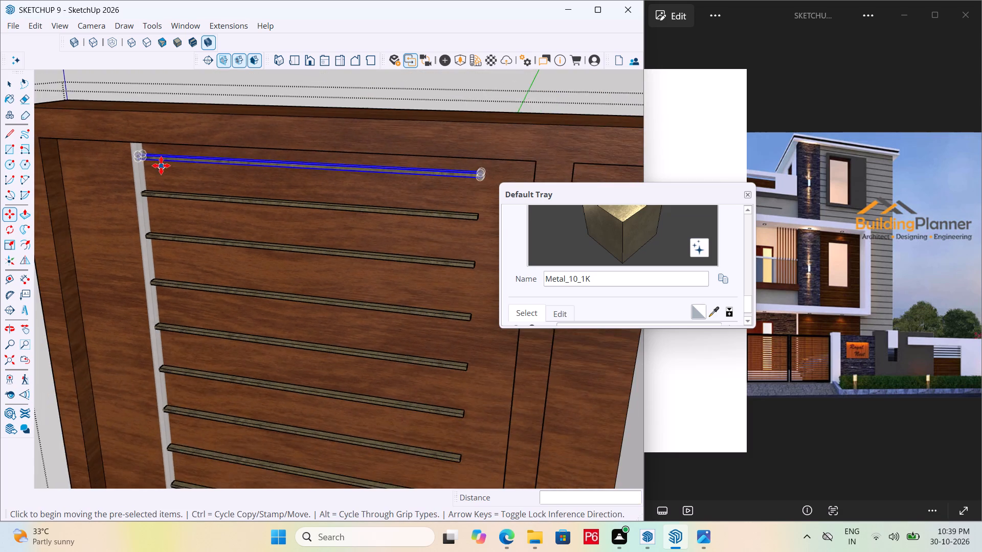
pyautogui.keyDown('ctrl'); pyautogui.scroll(-5, 162, 150); pyautogui.keyUp('ctrl')
pyautogui.hotkey('ctrl', 's')
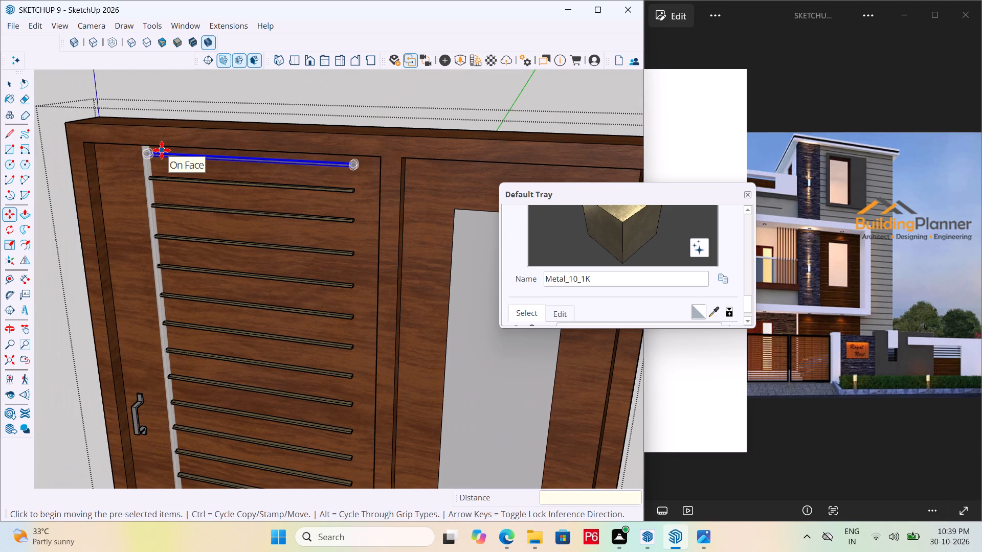
pyautogui.hotkey('ctrl', 's')
pyautogui.hotkey('ctrl', 's')
pyautogui.hotkey('ctrl', 's')
pyautogui.hotkey('ctrl', 's')
pyautogui.hotkey('ctrl', 's')
pyautogui.hotkey('ctrl', 's')
# Close the door group and clear the selection.
pyautogui.press('space')
pyautogui.click(281, 96)
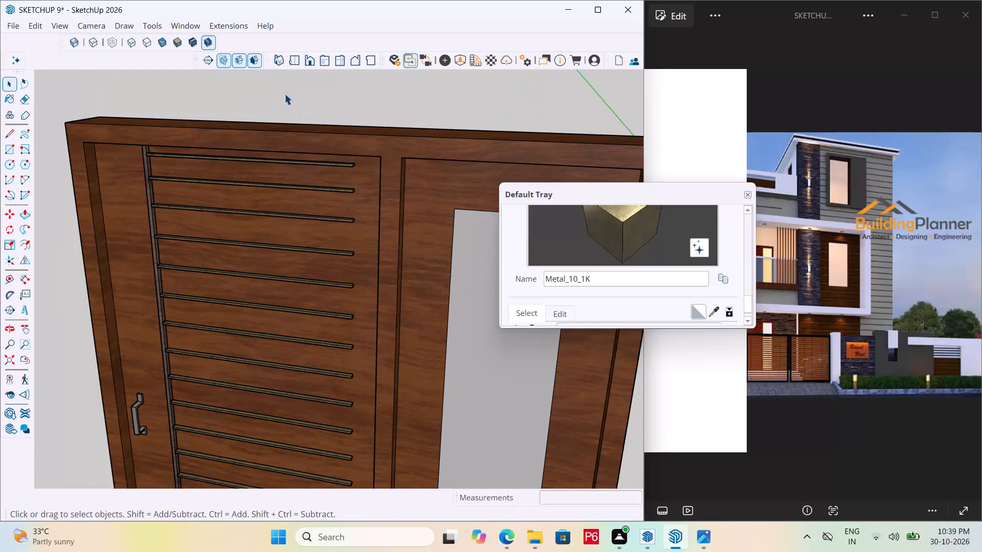
pyautogui.click(296, 91)
pyautogui.scroll(-5, 233, 126)
pyautogui.scroll(-6, 157, 155)
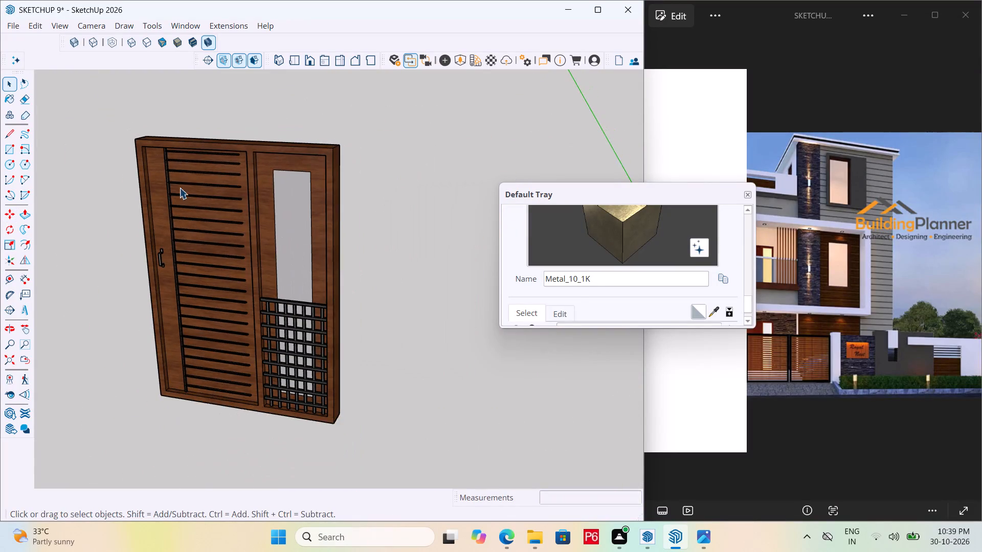
pyautogui.moveTo(210, 241); pyautogui.dragTo(340, 228, button='middle')
pyautogui.click(421, 376)
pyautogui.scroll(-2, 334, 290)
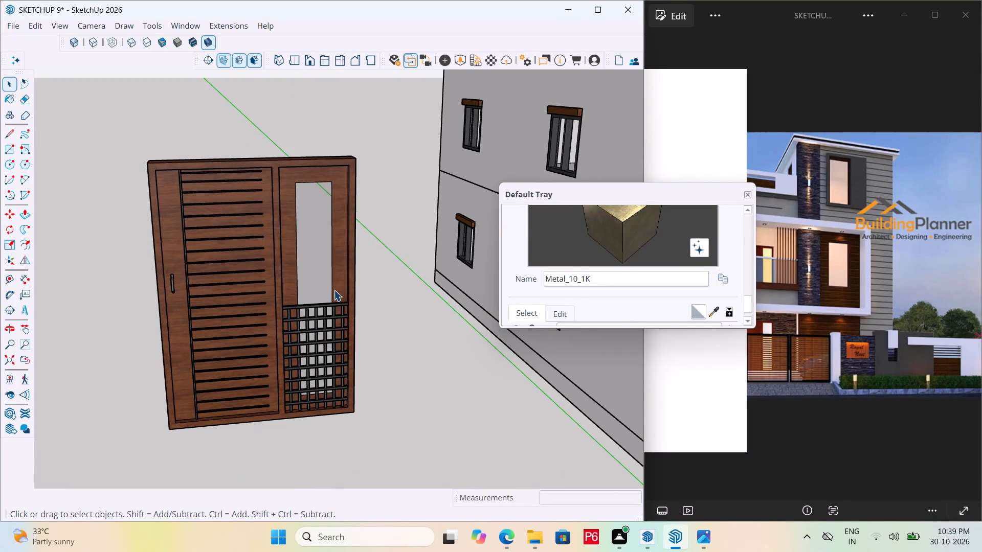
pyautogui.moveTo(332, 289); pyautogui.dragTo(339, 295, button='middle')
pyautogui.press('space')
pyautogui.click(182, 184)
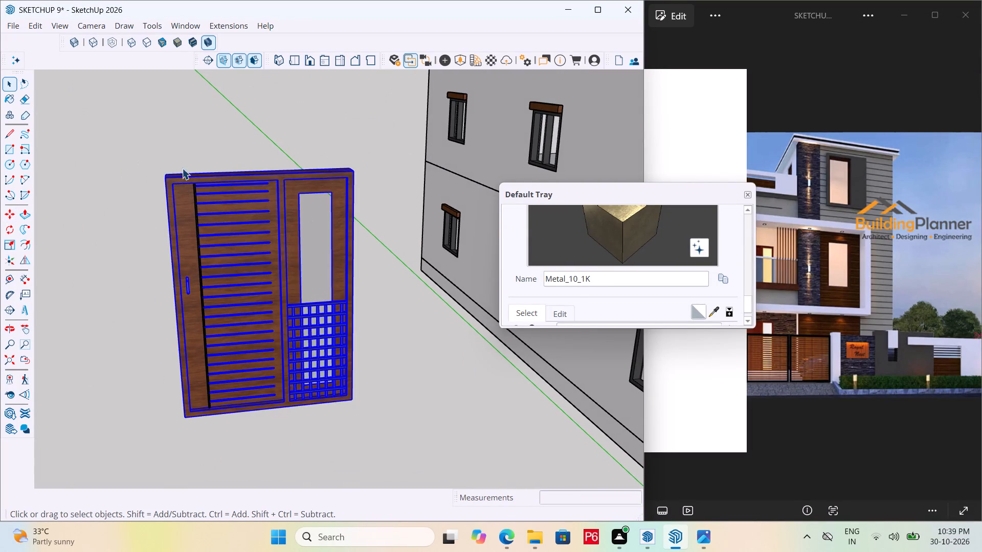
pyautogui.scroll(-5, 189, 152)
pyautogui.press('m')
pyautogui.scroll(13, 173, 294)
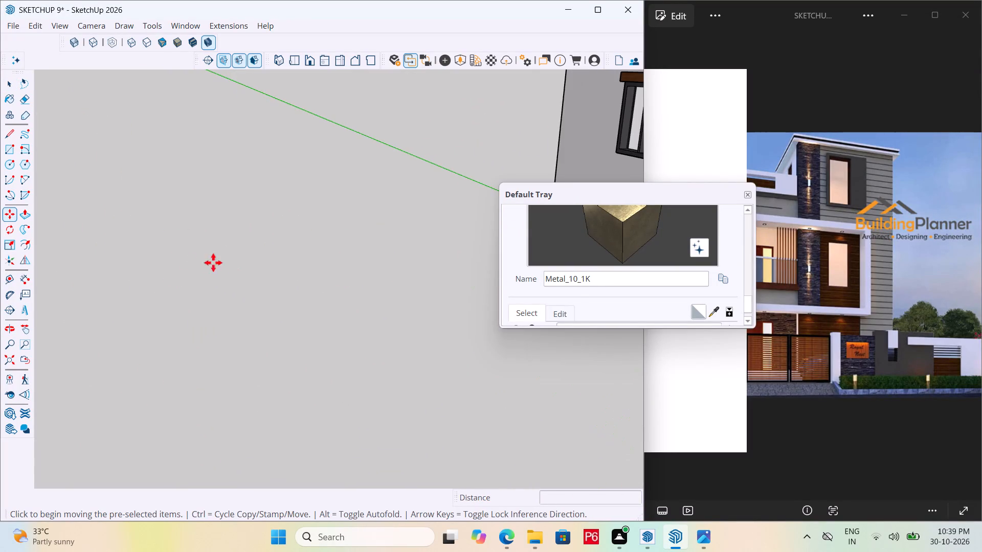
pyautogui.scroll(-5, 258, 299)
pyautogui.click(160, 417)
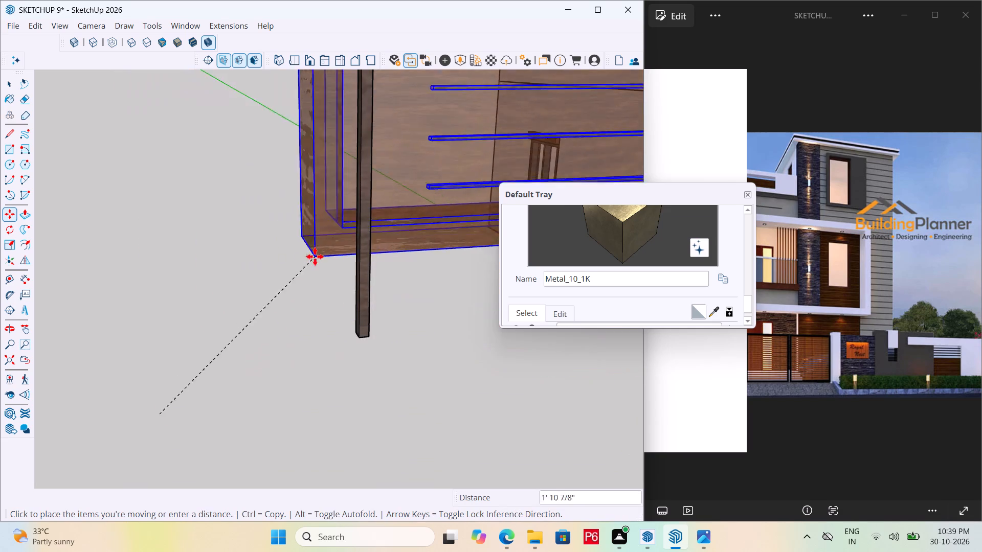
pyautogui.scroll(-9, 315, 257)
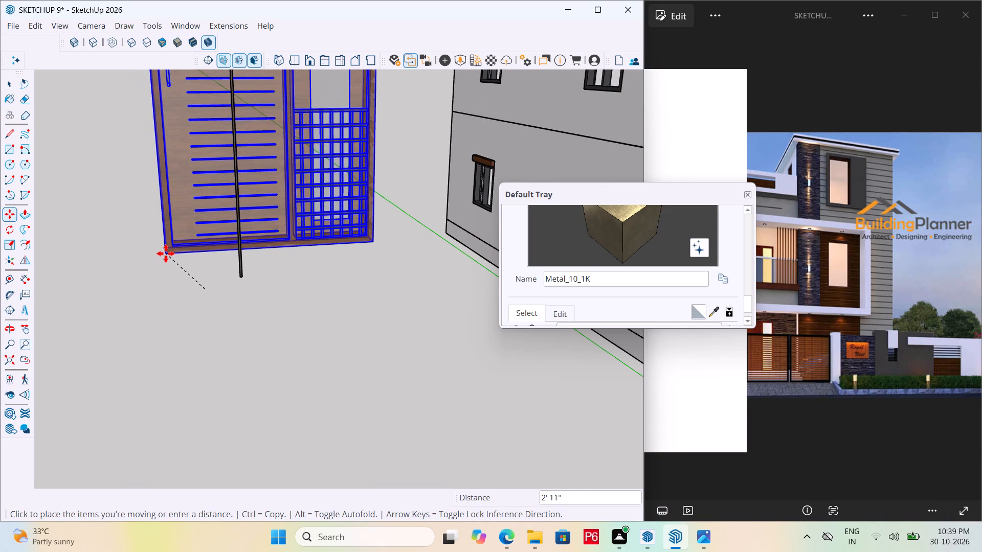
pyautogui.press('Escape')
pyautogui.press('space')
# Group the wooden door together with its vertical metal strip.
pyautogui.scroll(6, 235, 215)
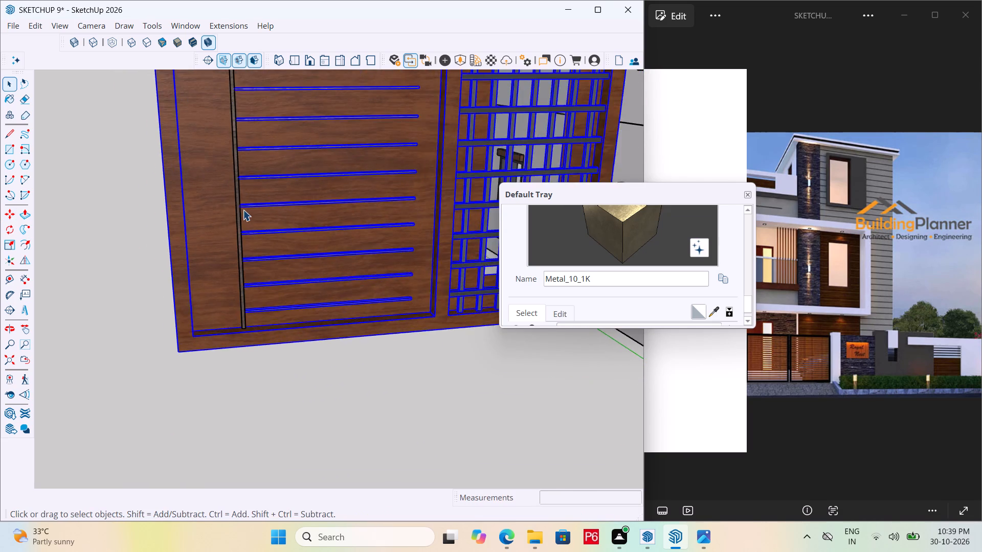
pyautogui.scroll(5, 243, 210)
pyautogui.click(234, 232)
pyautogui.keyDown('ctrl'); pyautogui.doubleClick(276, 252); pyautogui.keyUp('ctrl')
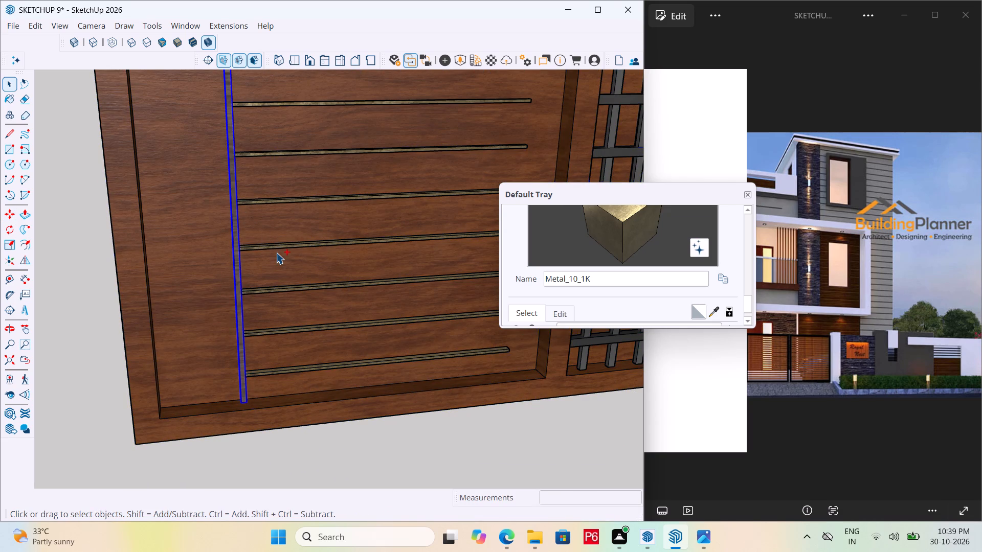
pyautogui.click(69, 226)
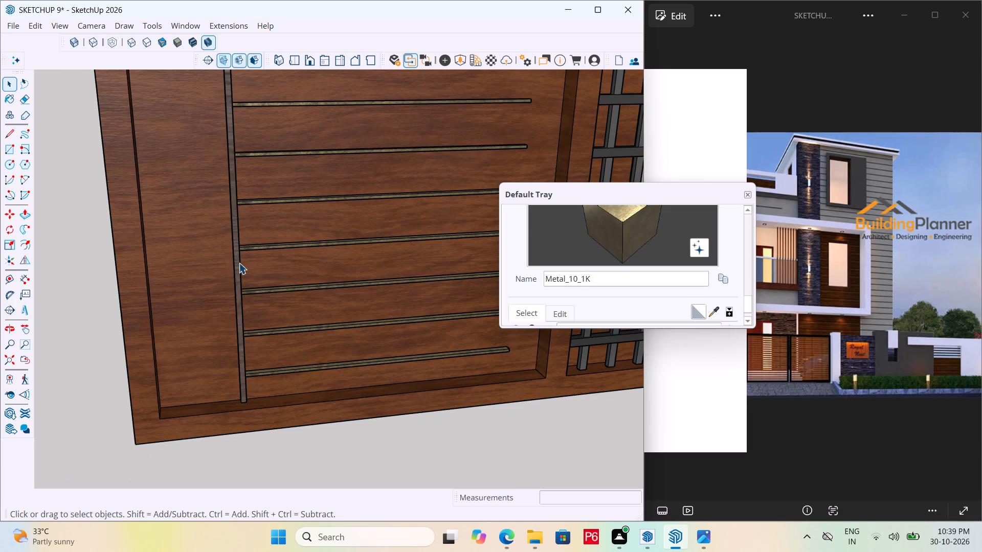
pyautogui.click(239, 263)
pyautogui.keyDown('ctrl'); pyautogui.click(144, 293); pyautogui.keyUp('ctrl')
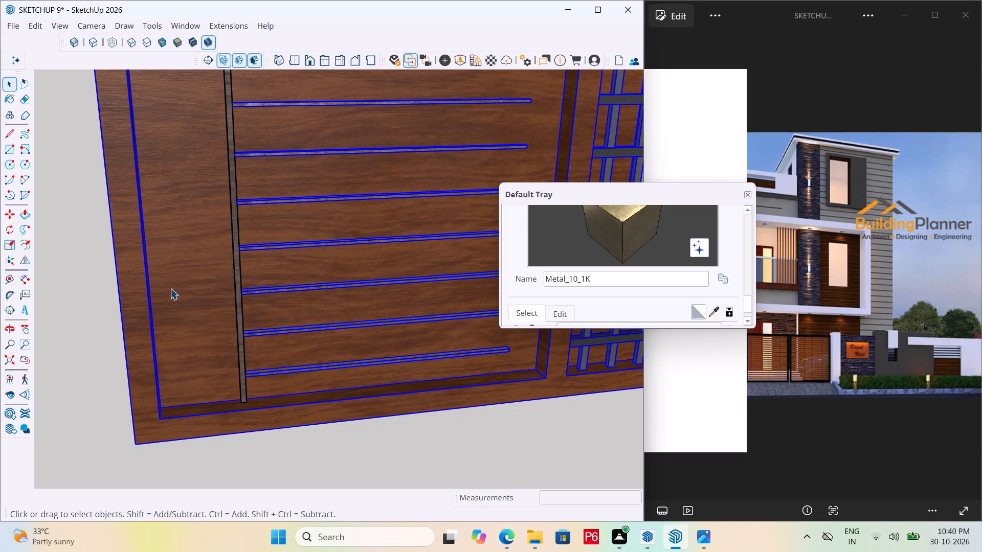
pyautogui.click(241, 278)
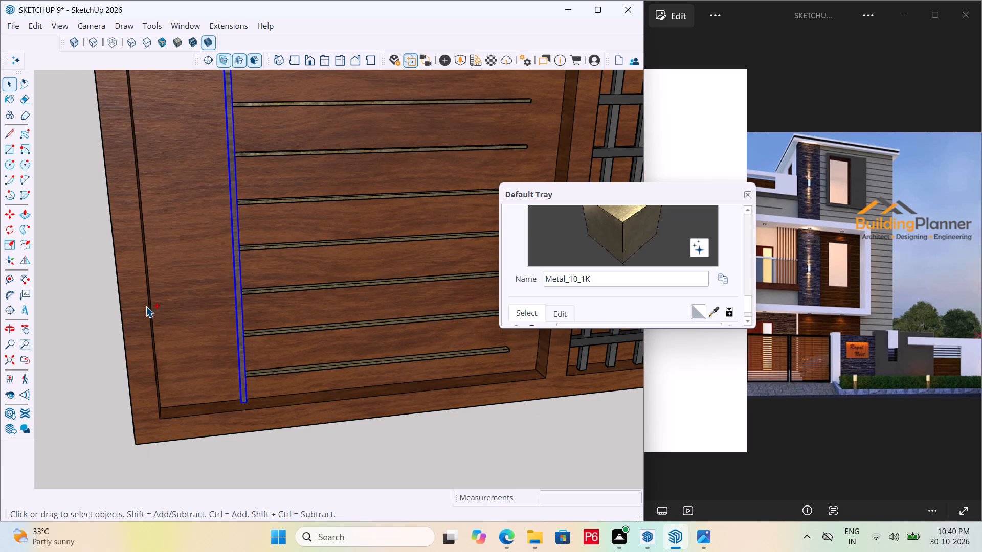
pyautogui.keyDown('ctrl'); pyautogui.click(146, 306); pyautogui.keyUp('ctrl')
pyautogui.rightClick(152, 304)
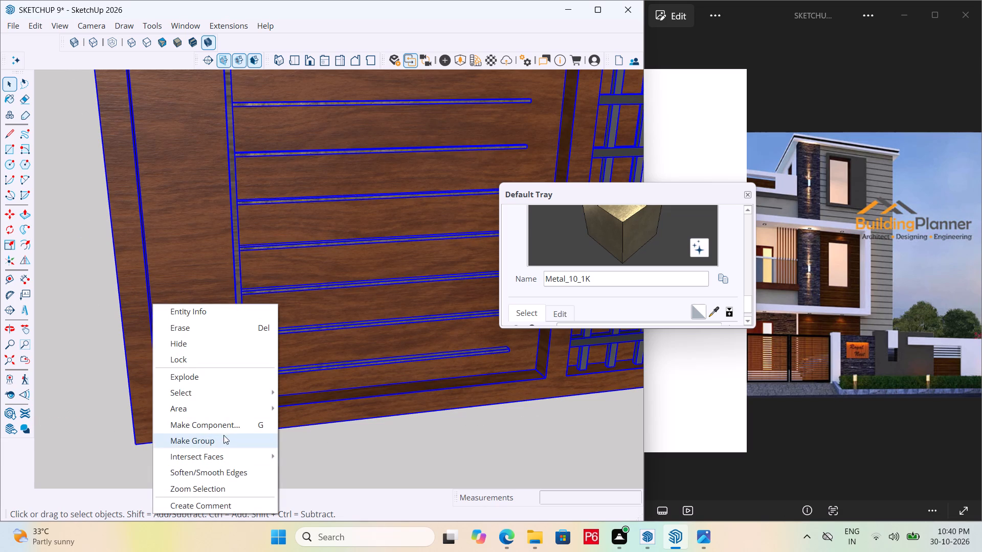
pyautogui.click(224, 438)
# Move the grouped door by its lower outer corner about 29' 5" into the upper-floor balcony doorway, snapping to the opening's bottom corner.
pyautogui.press('m')
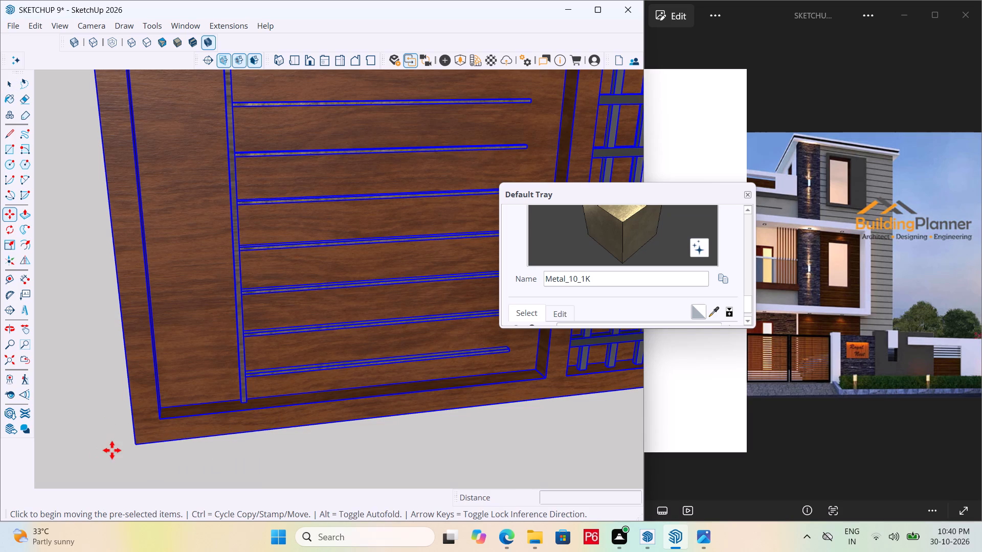
pyautogui.click(133, 446)
pyautogui.scroll(-11, 192, 307)
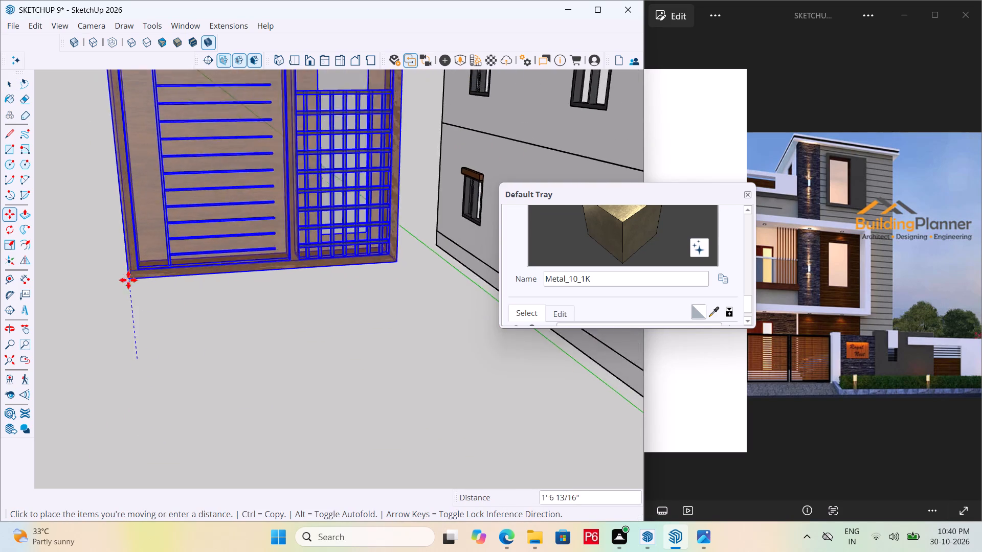
pyautogui.scroll(-12, 128, 280)
pyautogui.scroll(2, 443, 358)
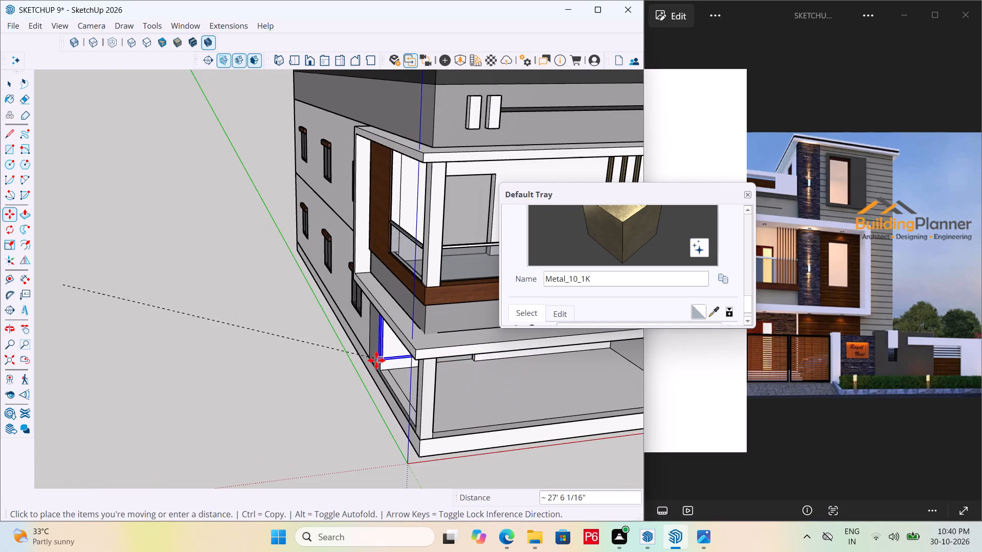
pyautogui.scroll(2, 248, 337)
pyautogui.scroll(-6, 23, 382)
pyautogui.scroll(-6, 160, 333)
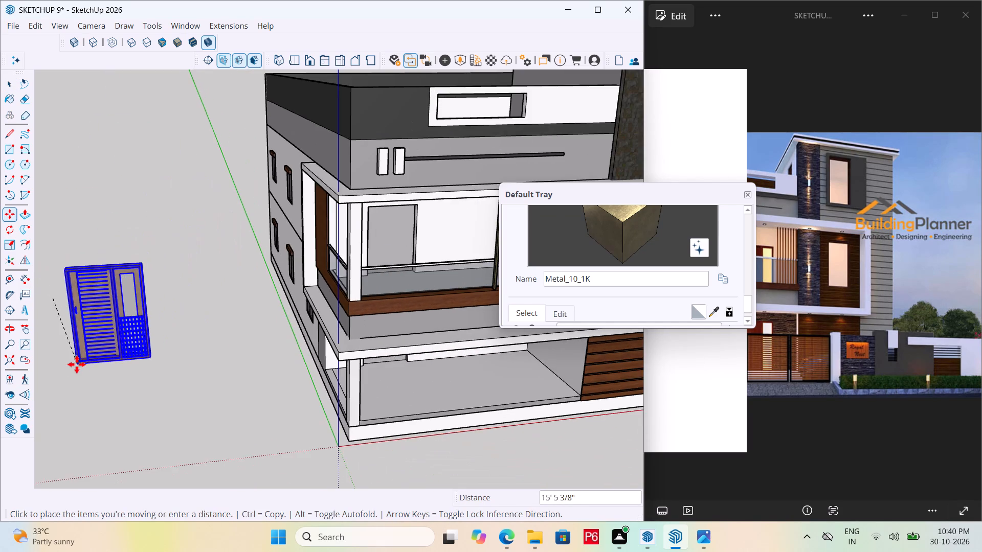
pyautogui.scroll(-6, 100, 341)
pyautogui.scroll(20, 310, 294)
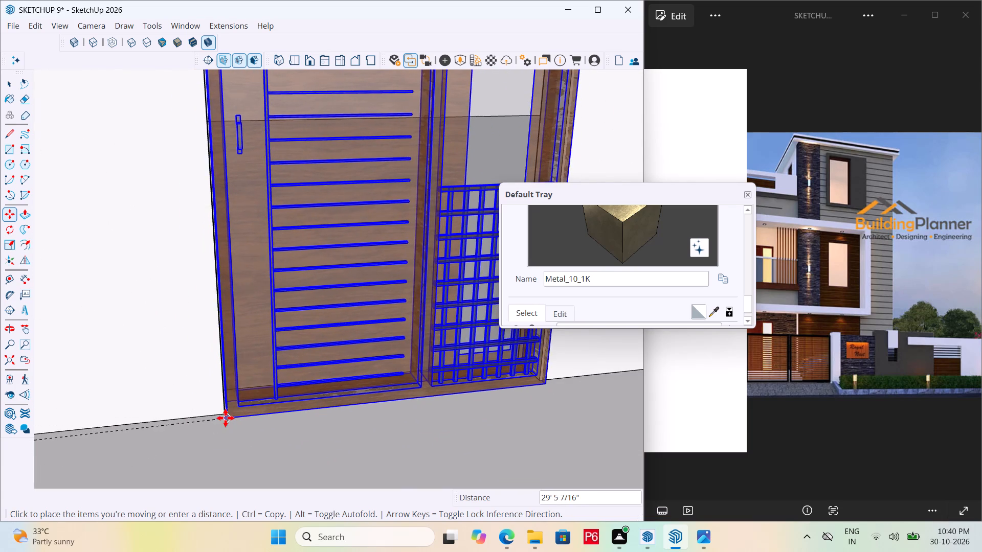
pyautogui.click(226, 418)
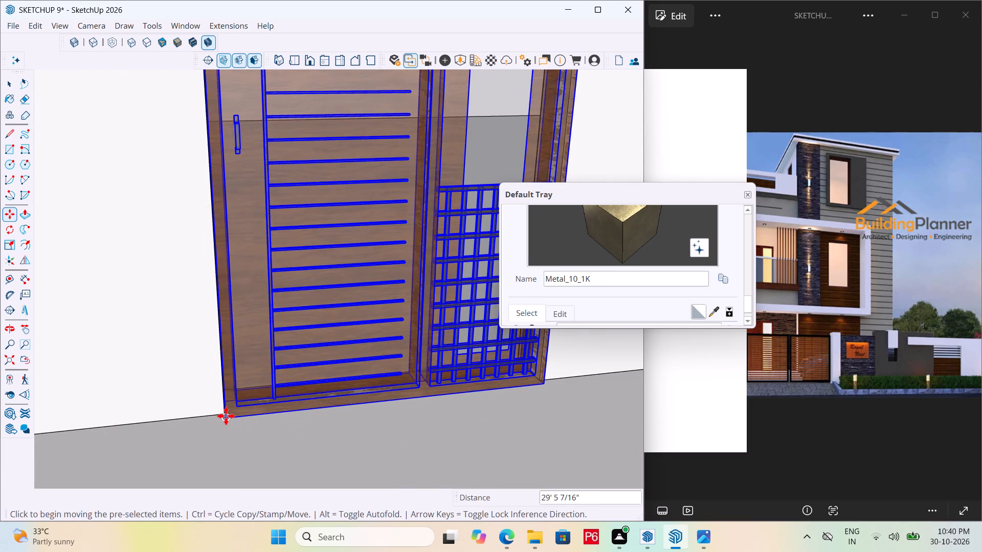
# Copy the door from the balcony doorway down to the ground-floor doorway, snapping its lower corner to the opening's bottom corner.
pyautogui.click(226, 416)
pyautogui.moveTo(264, 427); pyautogui.dragTo(328, 383, button='middle')
pyautogui.scroll(-4, 130, 307)
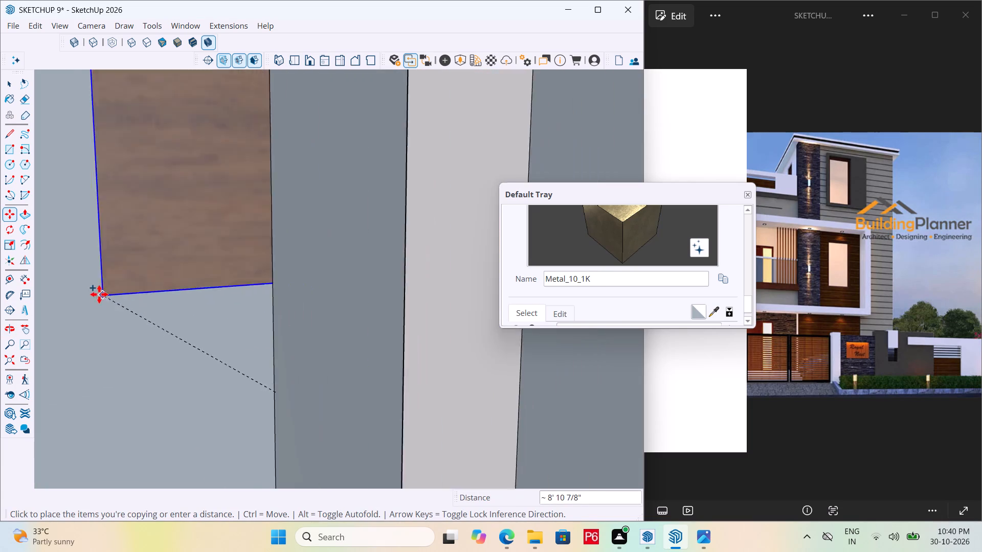
pyautogui.scroll(-20, 99, 294)
pyautogui.scroll(-3, 99, 294)
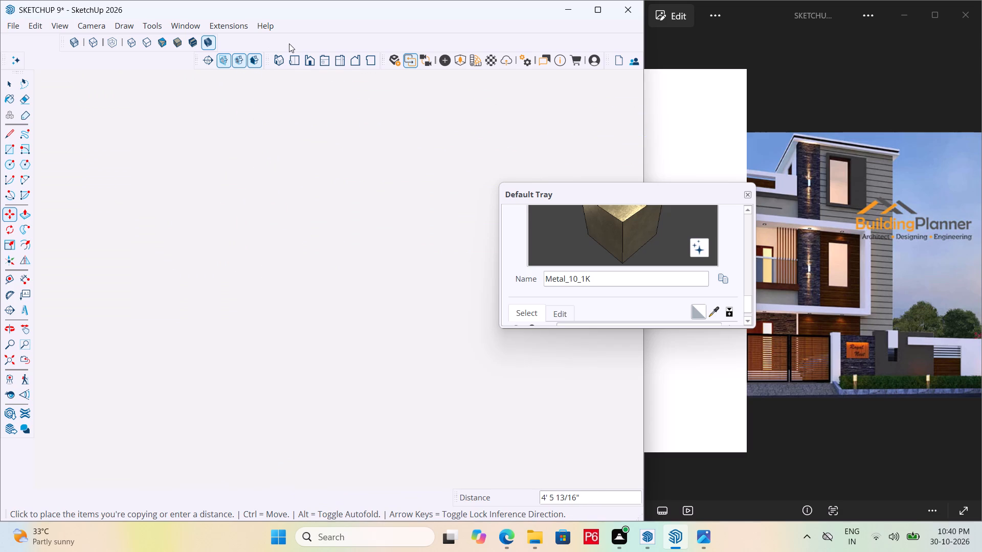
pyautogui.click(305, 59)
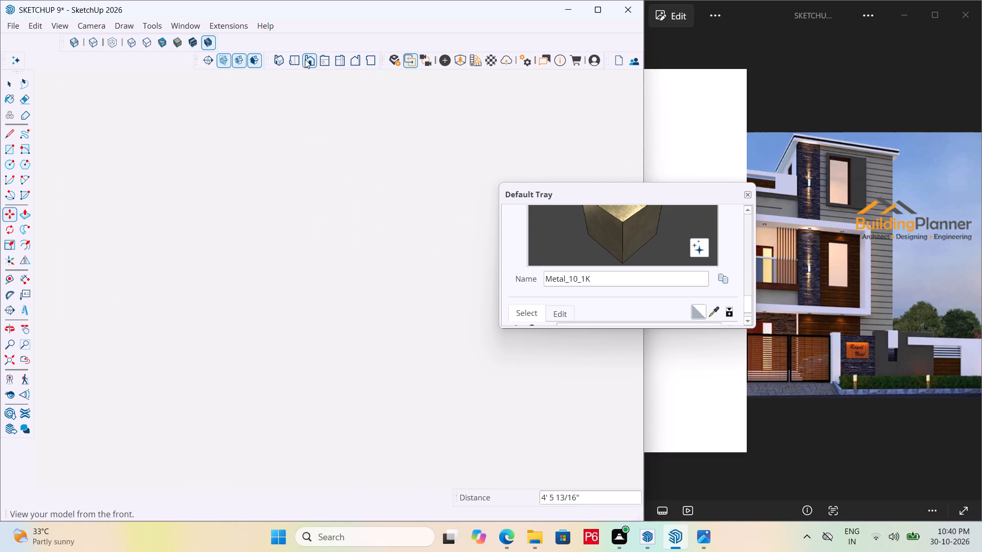
pyautogui.scroll(-11, 320, 176)
pyautogui.scroll(-13, 365, 219)
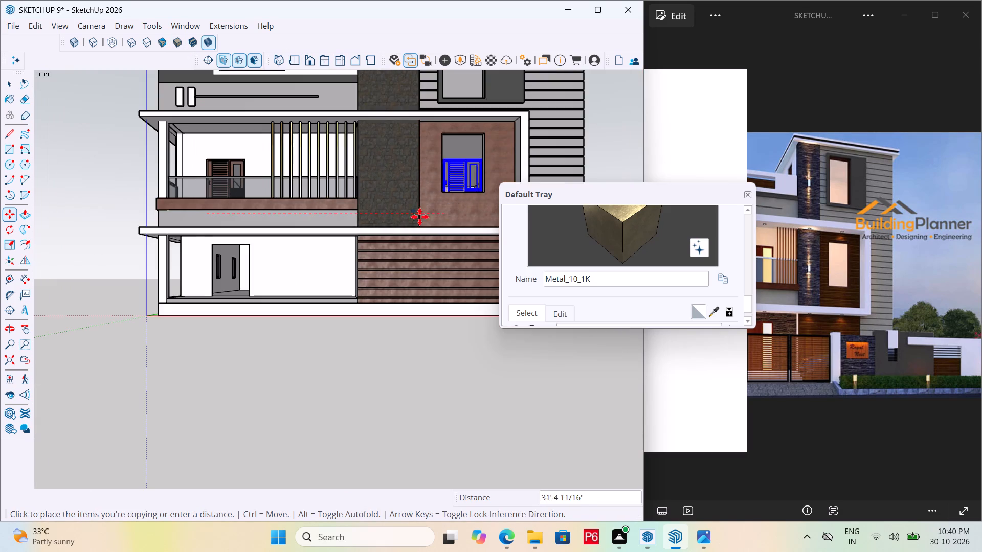
pyautogui.scroll(13, 168, 271)
pyautogui.scroll(-3, 278, 303)
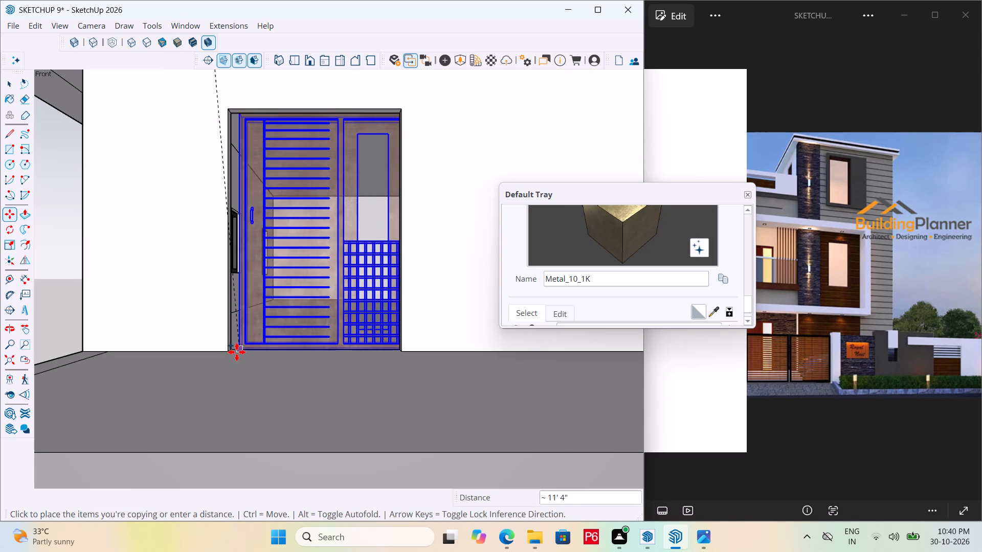
pyautogui.scroll(7, 228, 360)
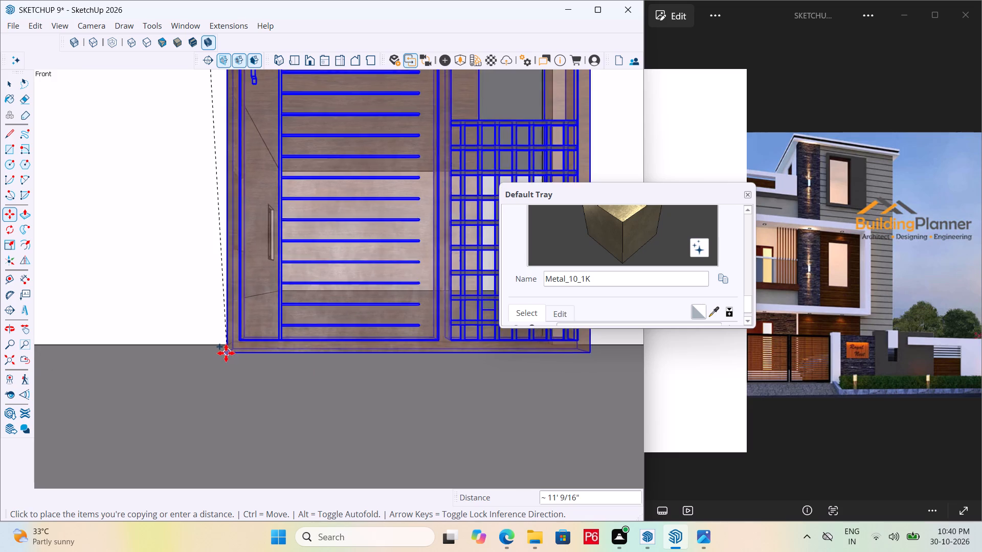
pyautogui.scroll(12, 226, 353)
pyautogui.moveTo(233, 332); pyautogui.dragTo(366, 389, button='middle')
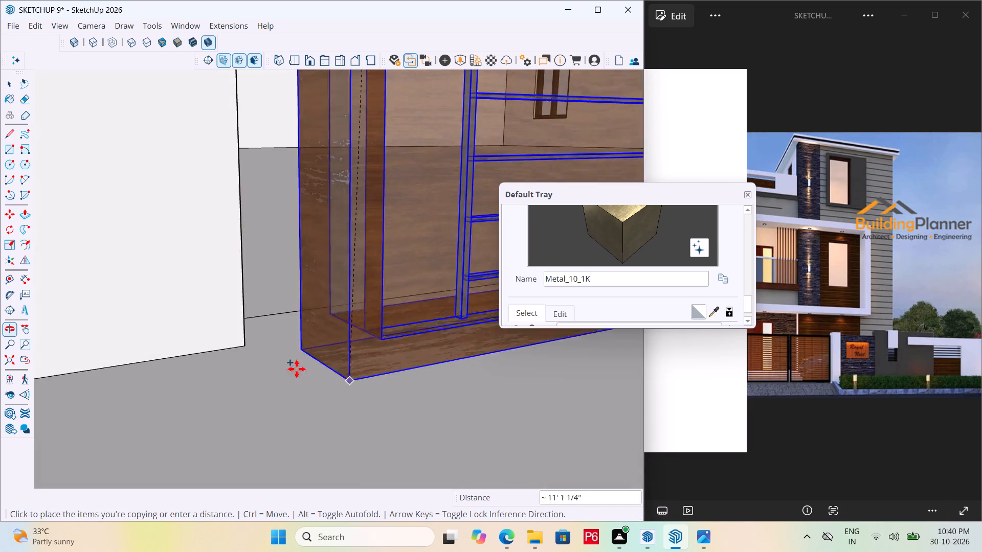
pyautogui.click(244, 342)
pyautogui.scroll(-7, 216, 299)
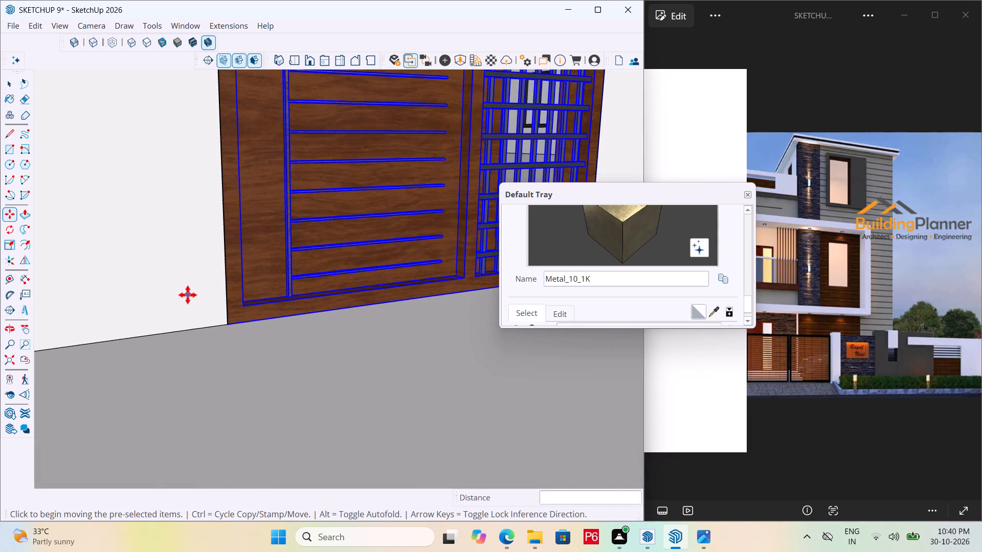
pyautogui.scroll(-6, 189, 295)
# Save the model with the doors placed on both floors.
pyautogui.hotkey('ctrl', 's')
pyautogui.hotkey('ctrl', 's')
pyautogui.hotkey('ctrl', 's')
pyautogui.hotkey('ctrl', 's')
pyautogui.hotkey('ctrl', 's')
pyautogui.hotkey('ctrl', 's')
pyautogui.hotkey('ctrl', 's')
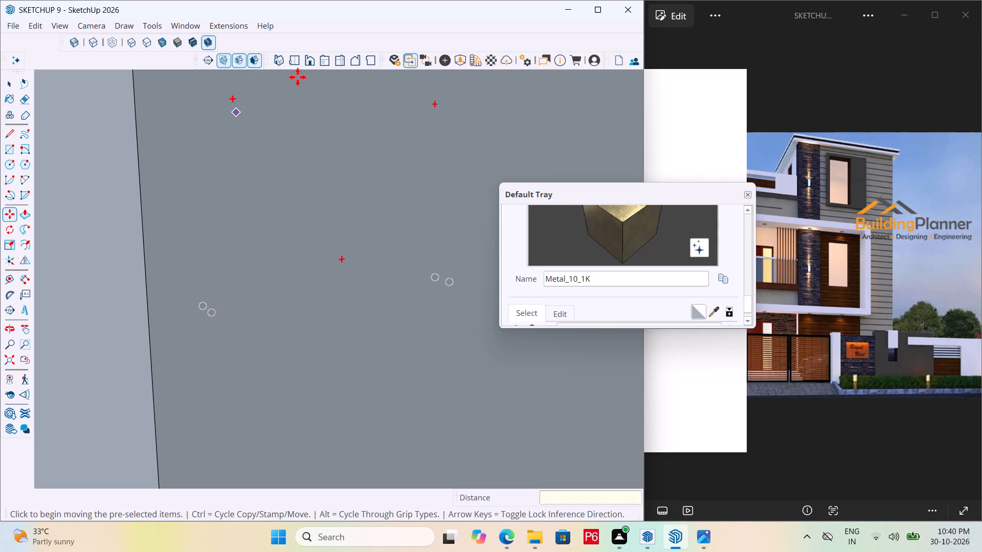
pyautogui.hotkey('ctrl', 's')
# Examine the house's front elevation to check both door positions.
pyautogui.click(311, 63)
pyautogui.click(312, 63)
pyautogui.scroll(-9, 342, 171)
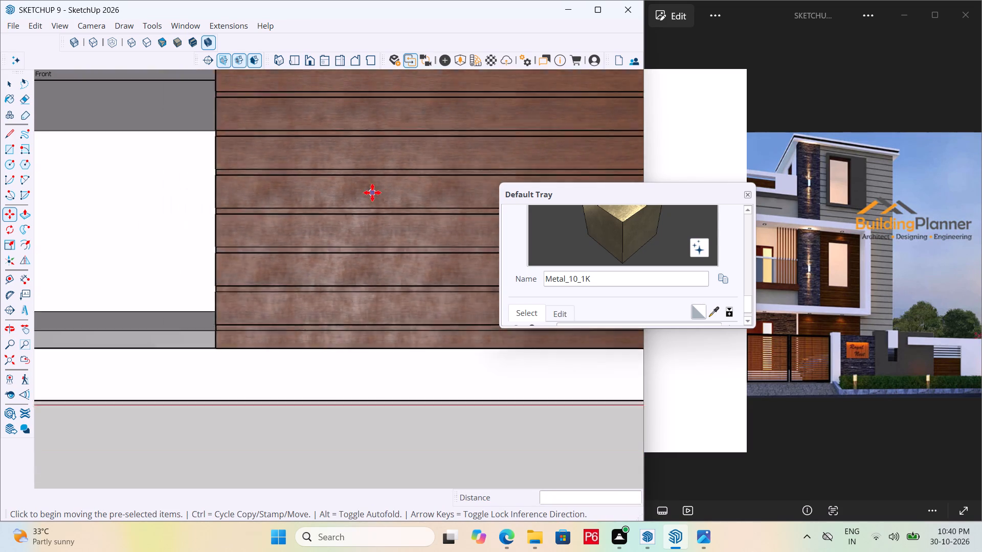
pyautogui.scroll(-16, 372, 193)
pyautogui.moveTo(288, 222); pyautogui.dragTo(343, 290, button='middle')
pyautogui.scroll(-1, 288, 223)
pyautogui.scroll(1, 341, 352)
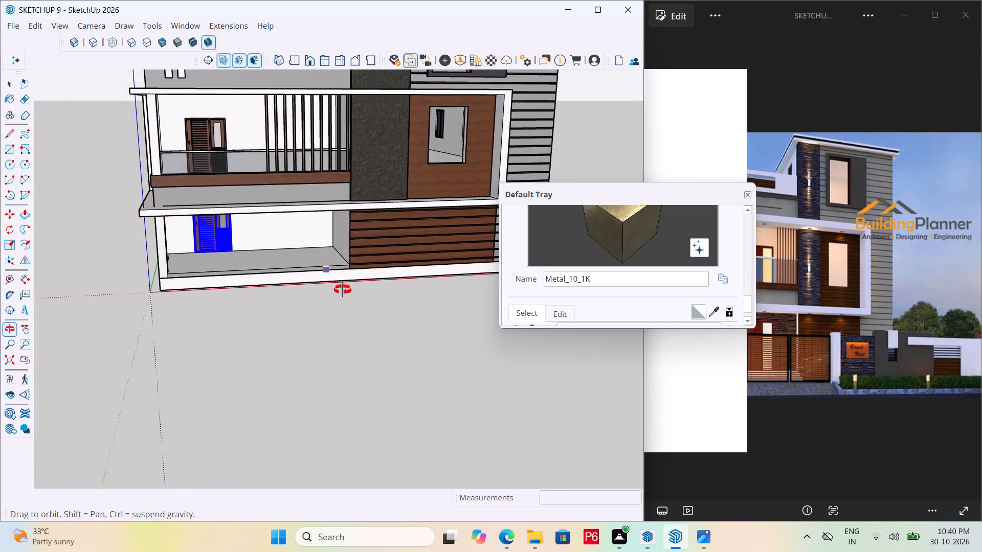
pyautogui.moveTo(343, 290); pyautogui.dragTo(352, 284, button='middle')
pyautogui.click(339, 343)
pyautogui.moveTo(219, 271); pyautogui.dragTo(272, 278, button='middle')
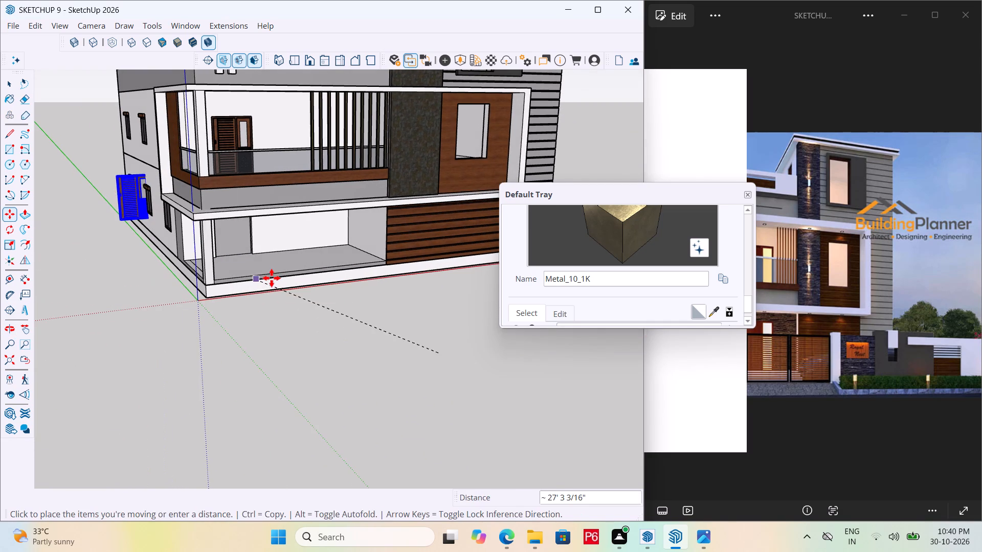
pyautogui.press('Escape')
# Save the model and clear the selection of the ground-floor door.
pyautogui.hotkey('ctrl', 's')
pyautogui.hotkey('ctrl', 's')
pyautogui.hotkey('ctrl', 's')
pyautogui.hotkey('ctrl', 's')
pyautogui.hotkey('ctrl', 's')
pyautogui.press('space')
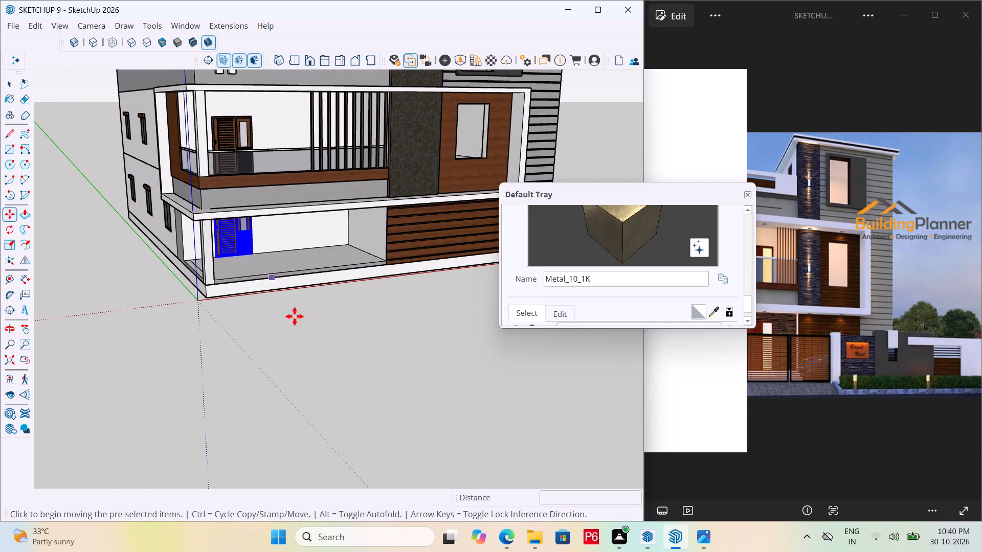
pyautogui.click(295, 316)
# Inspect the placed doors from the house's front corner and save the model again.
pyautogui.moveTo(215, 212); pyautogui.dragTo(139, 182, button='middle')
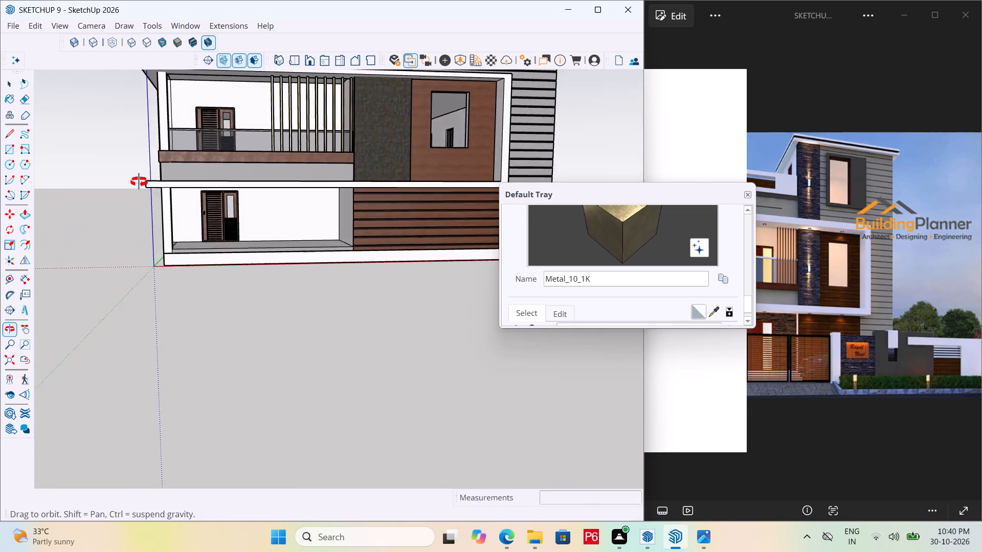
pyautogui.moveTo(139, 182); pyautogui.dragTo(281, 185, button='middle')
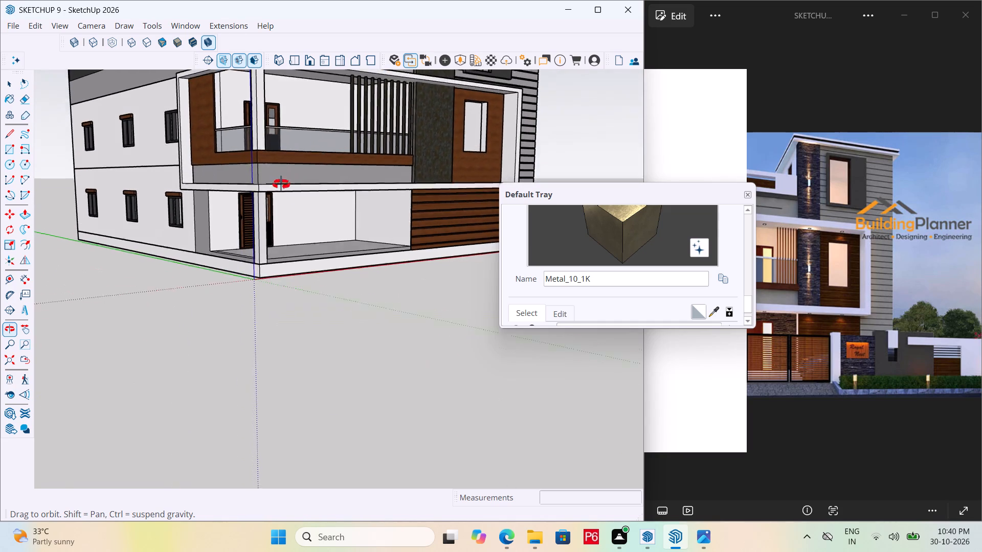
pyautogui.moveTo(281, 185); pyautogui.dragTo(275, 193, button='middle')
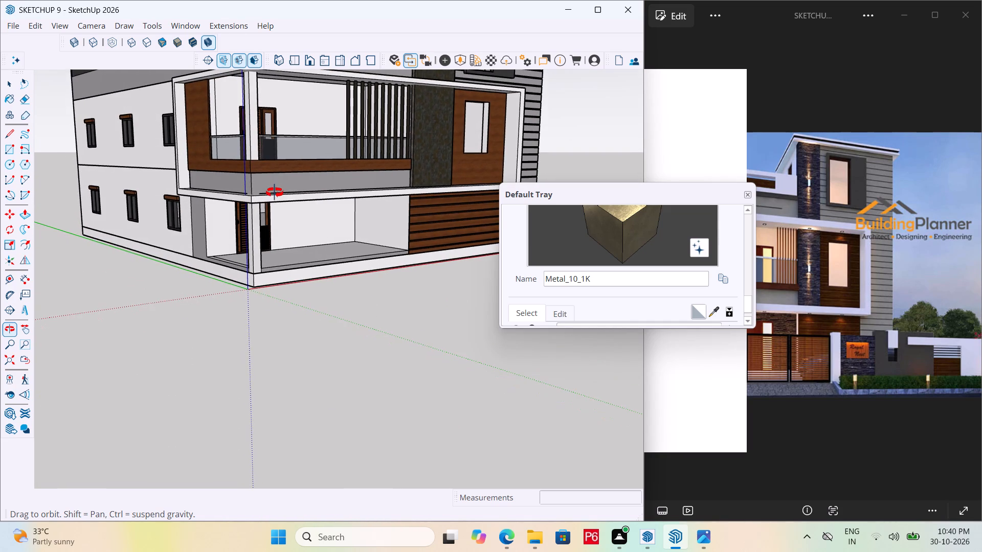
pyautogui.moveTo(275, 193); pyautogui.dragTo(274, 192, button='middle')
pyautogui.hotkey('ctrl', 's')
pyautogui.hotkey('ctrl', 's')
pyautogui.hotkey('ctrl', 's')
pyautogui.hotkey('ctrl', 's')
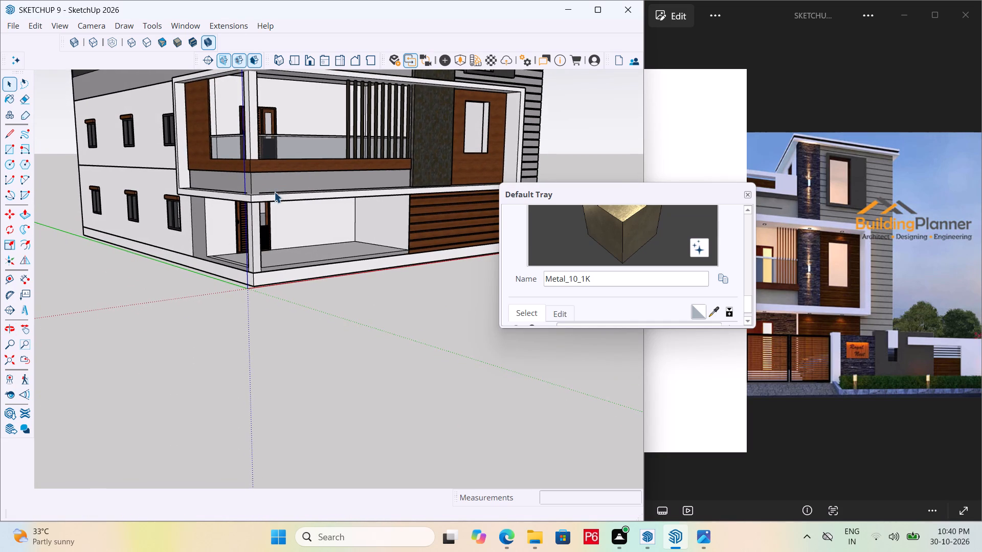
pyautogui.hotkey('ctrl', 's')
# Close the Default Tray and switch to the reference photo of the house.
pyautogui.click(749, 195)
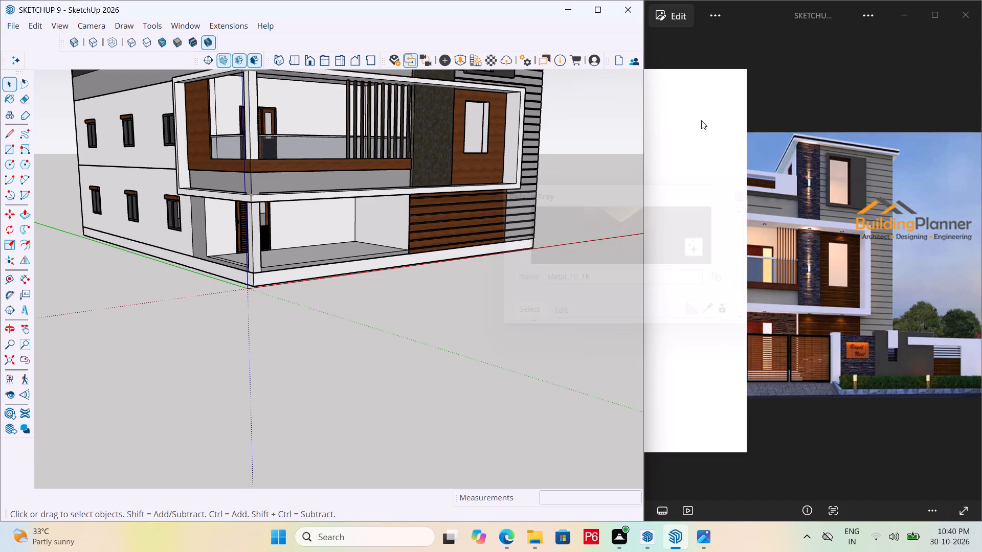
pyautogui.click(837, 86)
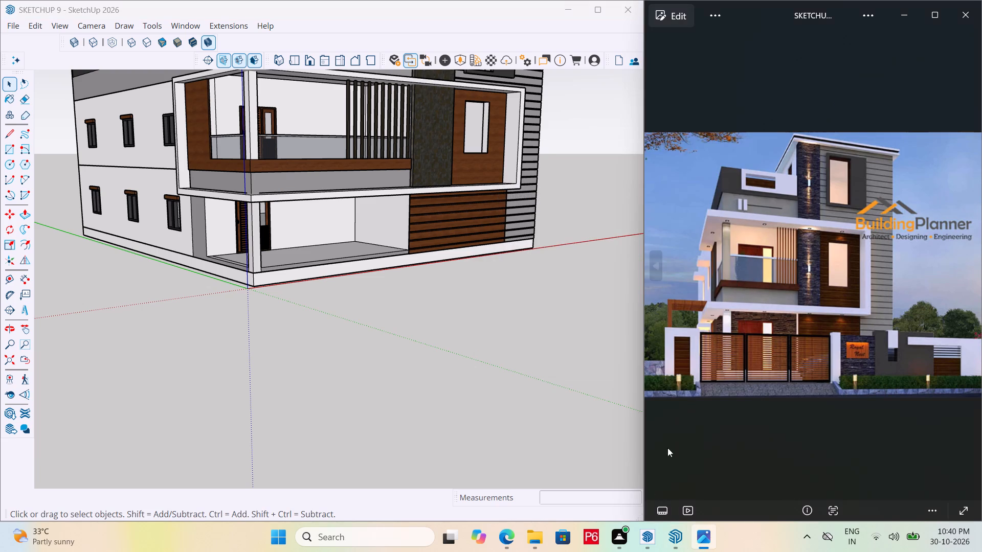
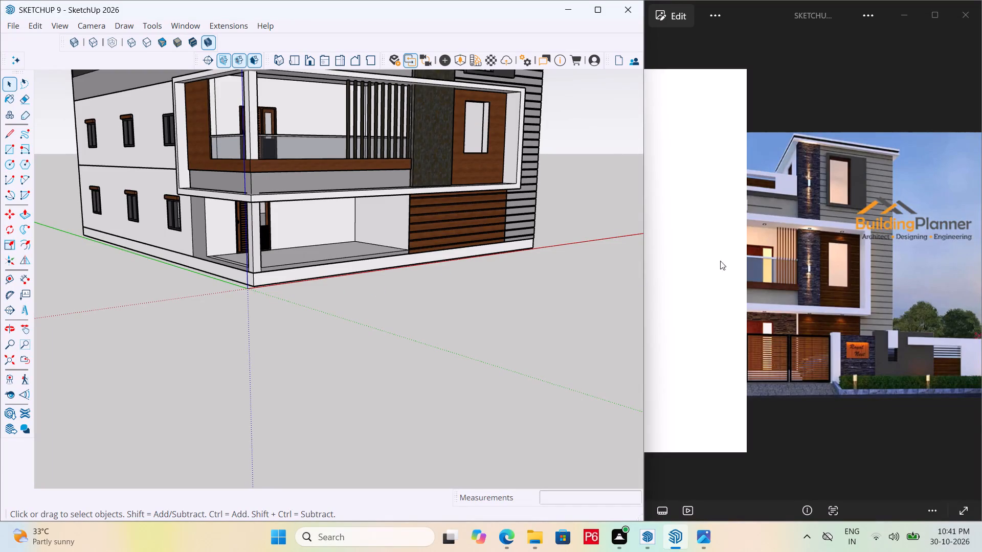
# Fit the whole reference photo in view and compare it with the model's front and side elevations.
pyautogui.doubleClick(775, 259)
pyautogui.scroll(-5, 390, 321)
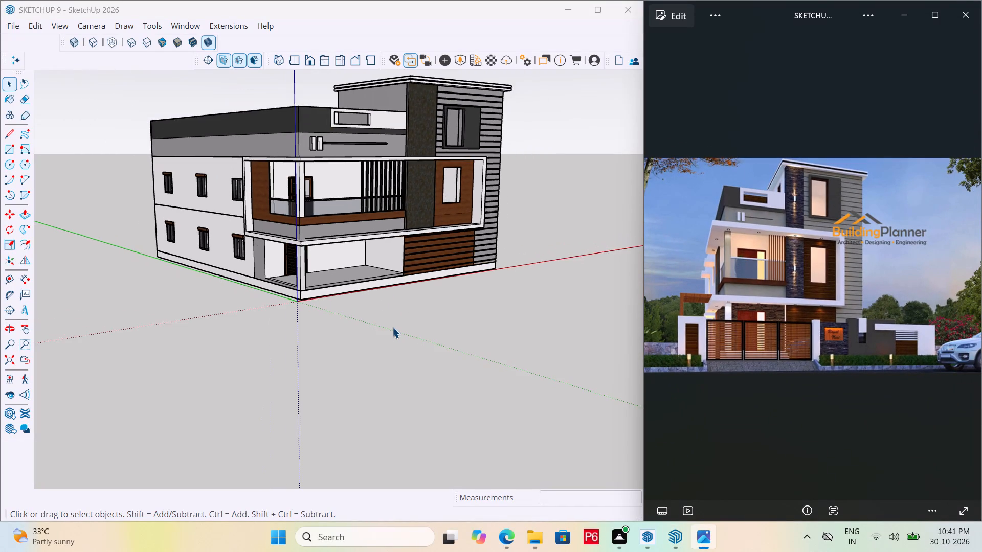
pyautogui.moveTo(365, 237); pyautogui.dragTo(334, 236, button='middle')
pyautogui.scroll(-3, 291, 383)
pyautogui.moveTo(300, 280); pyautogui.dragTo(287, 237, button='middle')
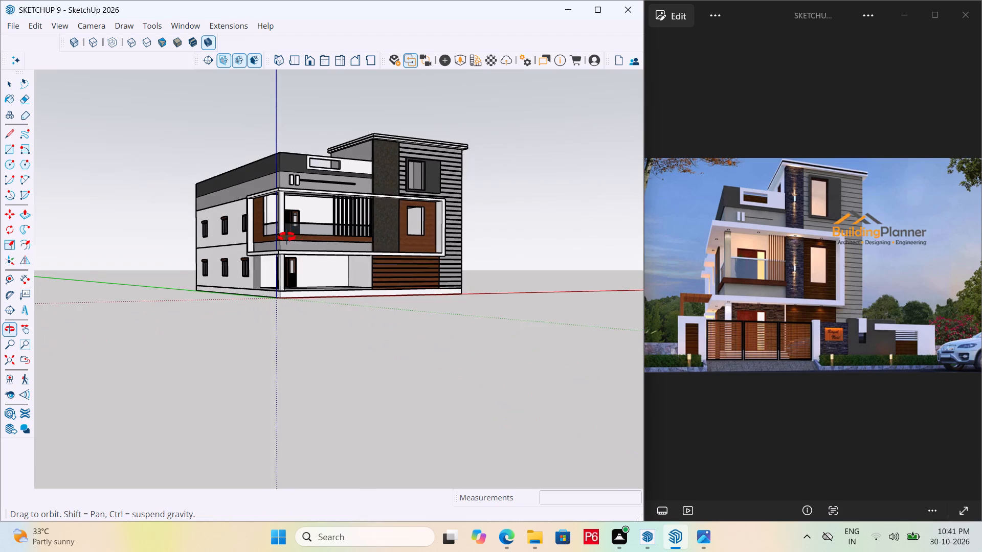
pyautogui.moveTo(287, 237); pyautogui.dragTo(234, 314, button='middle')
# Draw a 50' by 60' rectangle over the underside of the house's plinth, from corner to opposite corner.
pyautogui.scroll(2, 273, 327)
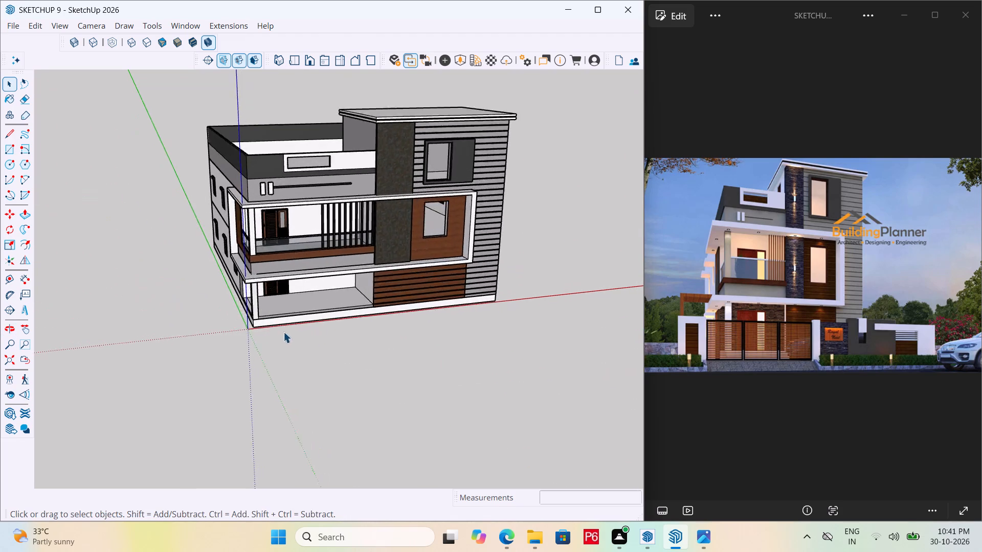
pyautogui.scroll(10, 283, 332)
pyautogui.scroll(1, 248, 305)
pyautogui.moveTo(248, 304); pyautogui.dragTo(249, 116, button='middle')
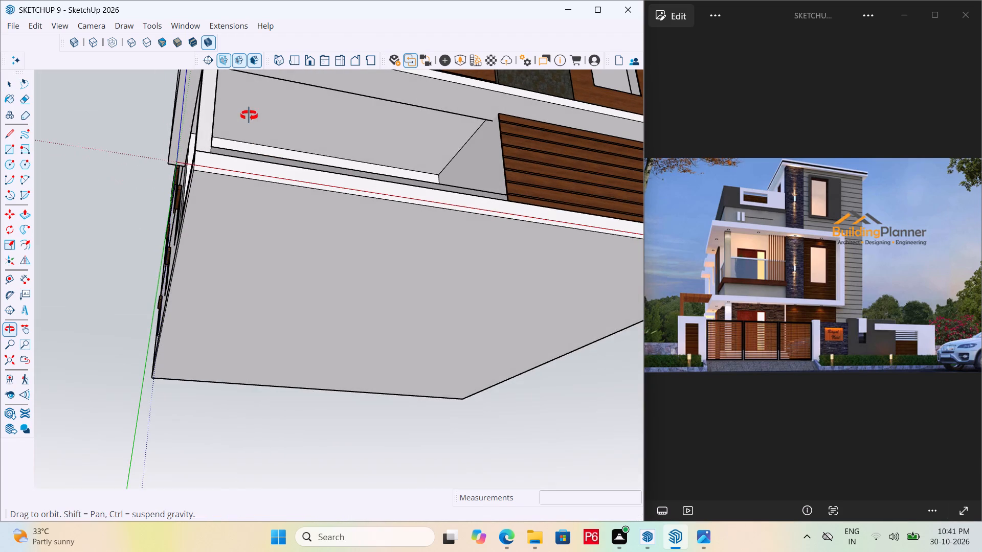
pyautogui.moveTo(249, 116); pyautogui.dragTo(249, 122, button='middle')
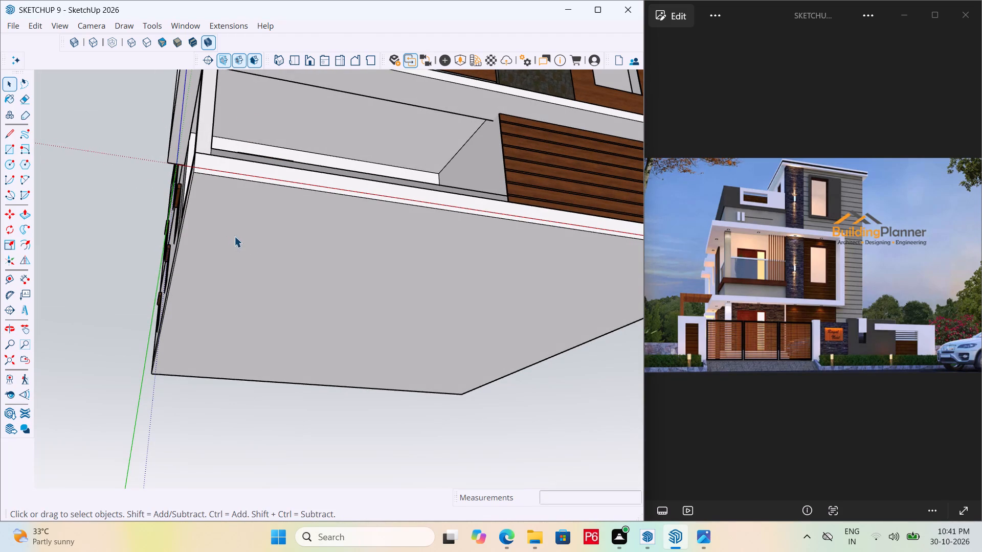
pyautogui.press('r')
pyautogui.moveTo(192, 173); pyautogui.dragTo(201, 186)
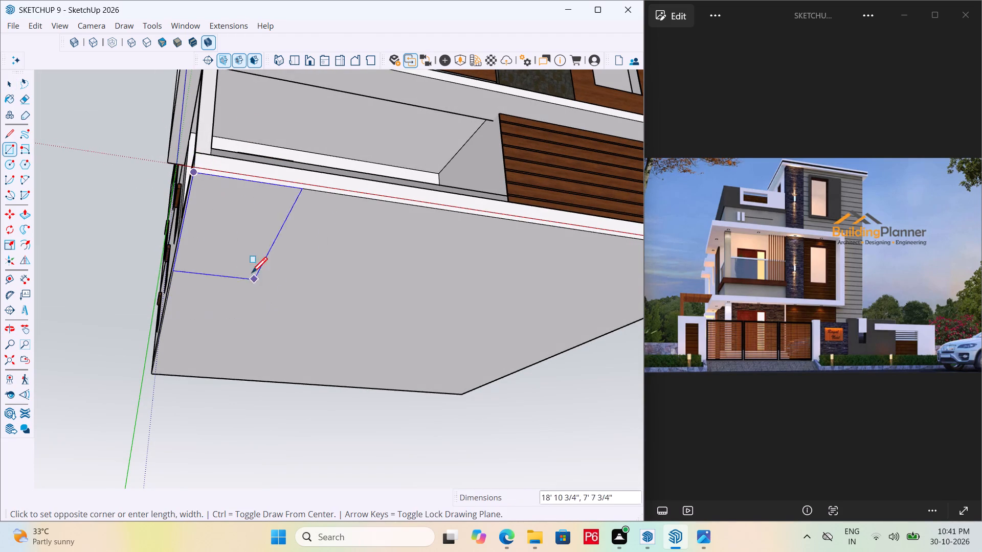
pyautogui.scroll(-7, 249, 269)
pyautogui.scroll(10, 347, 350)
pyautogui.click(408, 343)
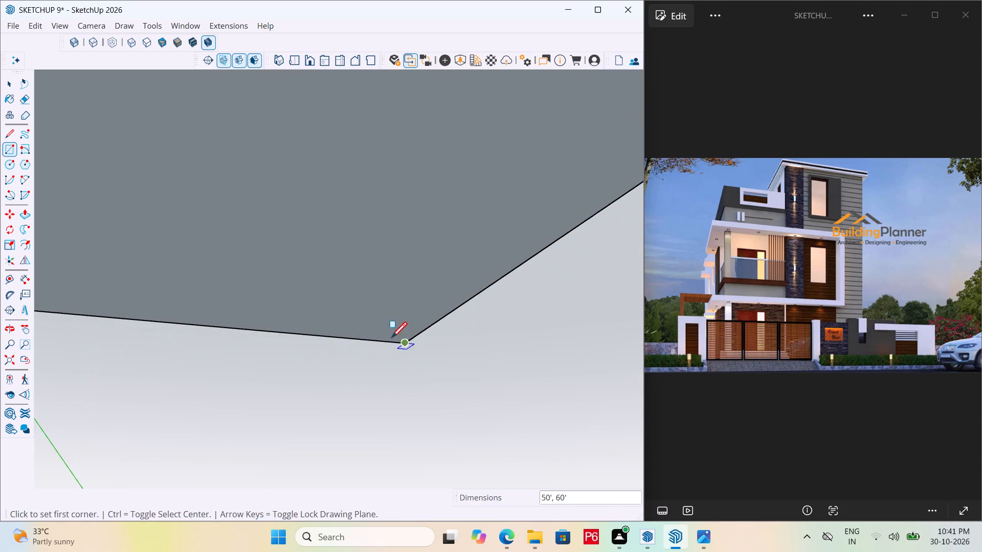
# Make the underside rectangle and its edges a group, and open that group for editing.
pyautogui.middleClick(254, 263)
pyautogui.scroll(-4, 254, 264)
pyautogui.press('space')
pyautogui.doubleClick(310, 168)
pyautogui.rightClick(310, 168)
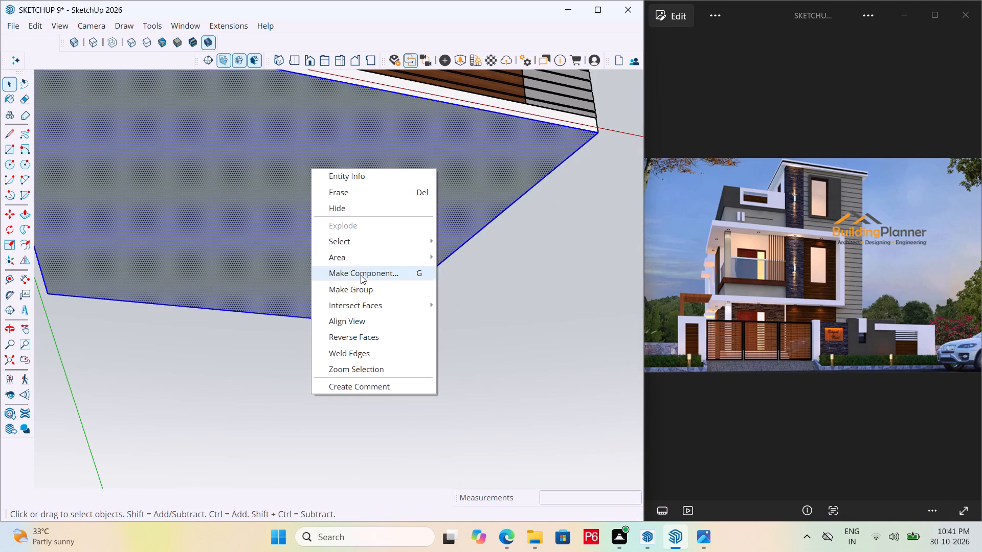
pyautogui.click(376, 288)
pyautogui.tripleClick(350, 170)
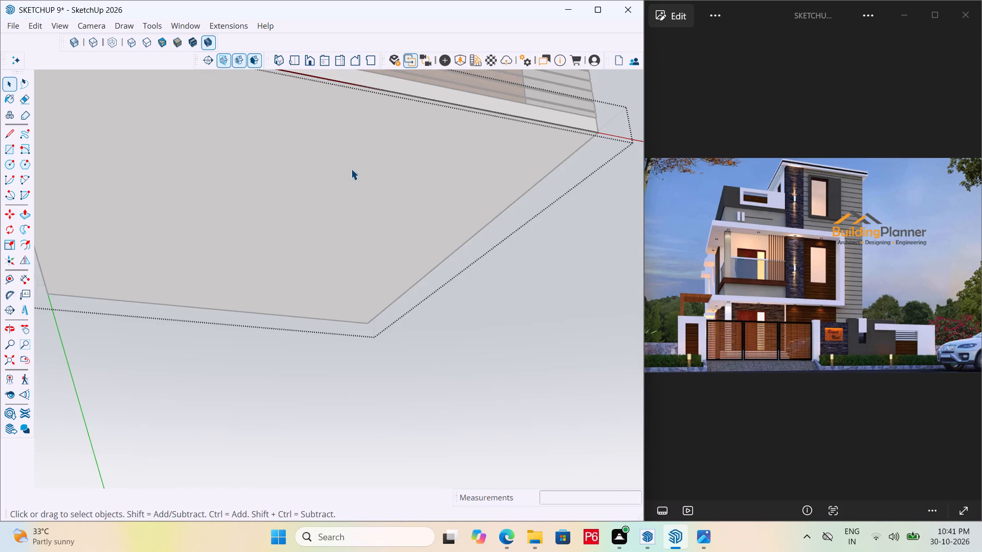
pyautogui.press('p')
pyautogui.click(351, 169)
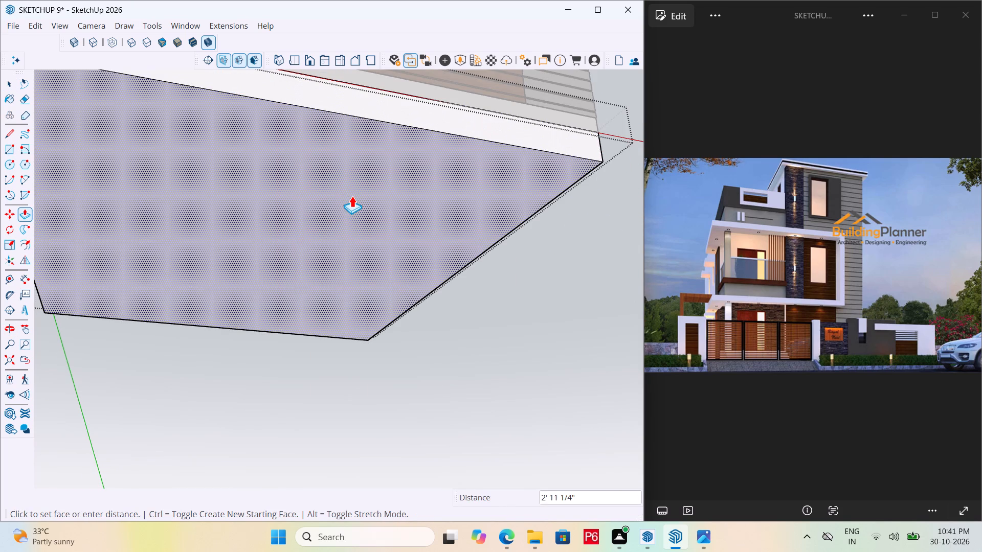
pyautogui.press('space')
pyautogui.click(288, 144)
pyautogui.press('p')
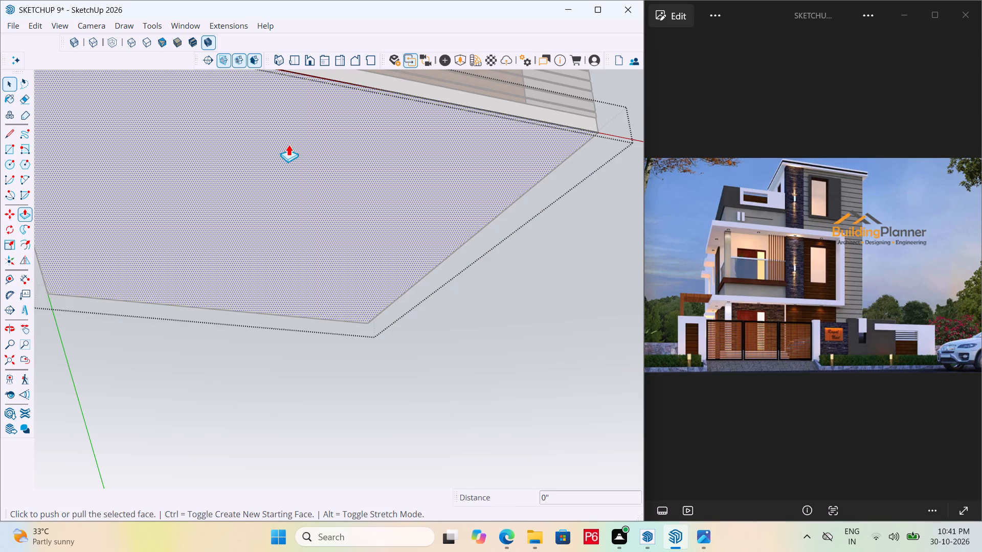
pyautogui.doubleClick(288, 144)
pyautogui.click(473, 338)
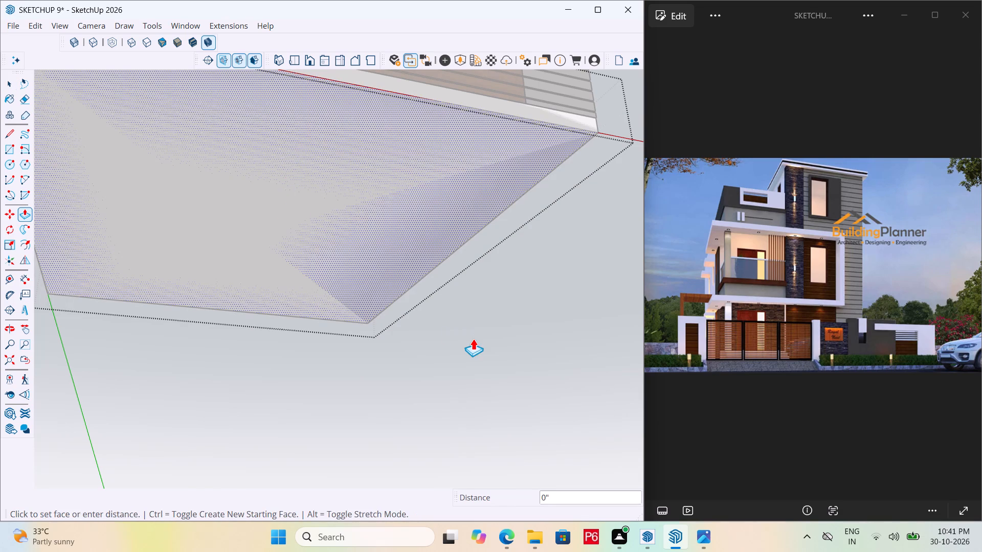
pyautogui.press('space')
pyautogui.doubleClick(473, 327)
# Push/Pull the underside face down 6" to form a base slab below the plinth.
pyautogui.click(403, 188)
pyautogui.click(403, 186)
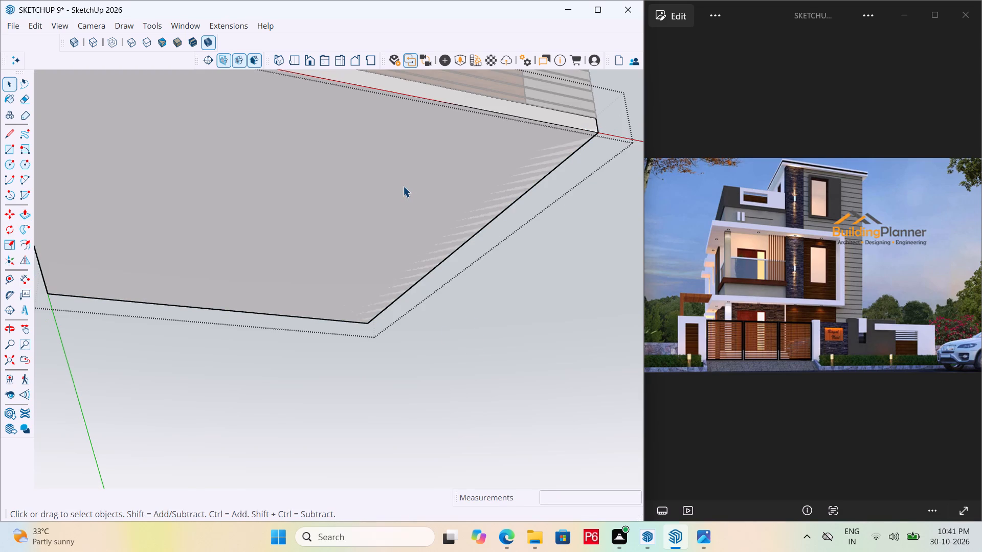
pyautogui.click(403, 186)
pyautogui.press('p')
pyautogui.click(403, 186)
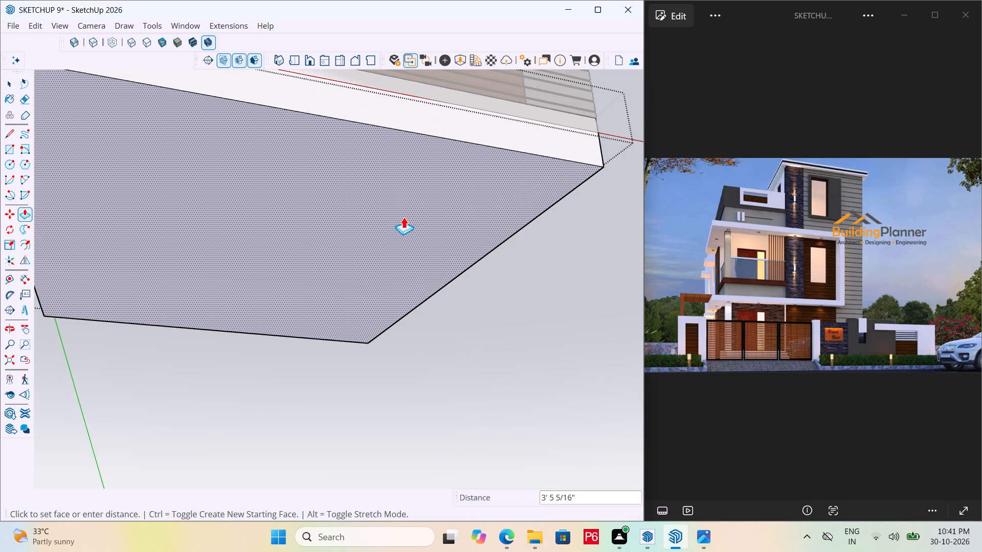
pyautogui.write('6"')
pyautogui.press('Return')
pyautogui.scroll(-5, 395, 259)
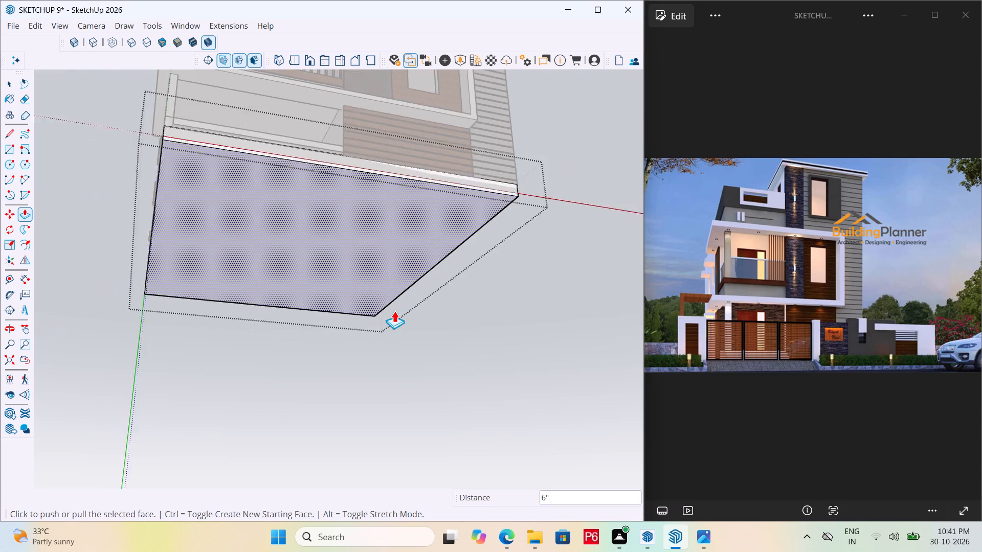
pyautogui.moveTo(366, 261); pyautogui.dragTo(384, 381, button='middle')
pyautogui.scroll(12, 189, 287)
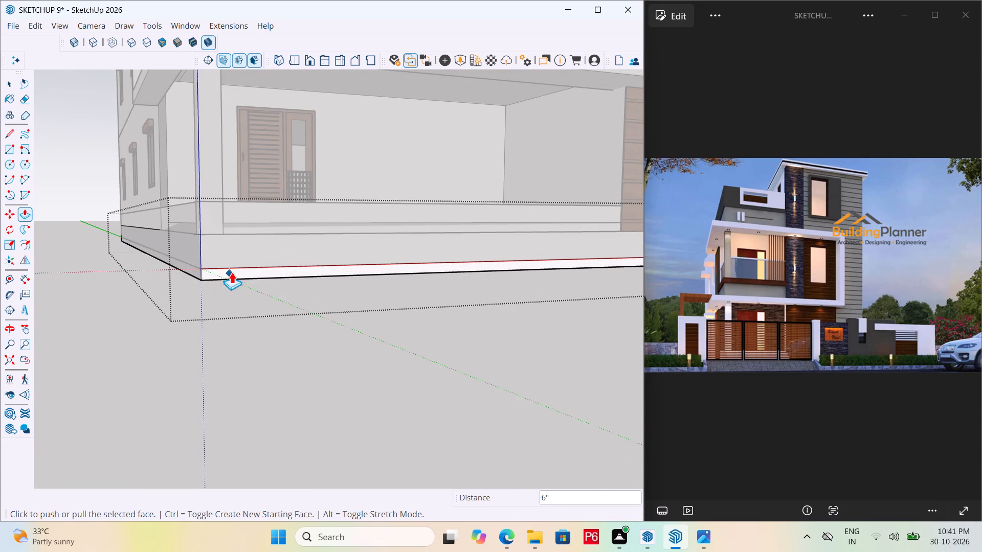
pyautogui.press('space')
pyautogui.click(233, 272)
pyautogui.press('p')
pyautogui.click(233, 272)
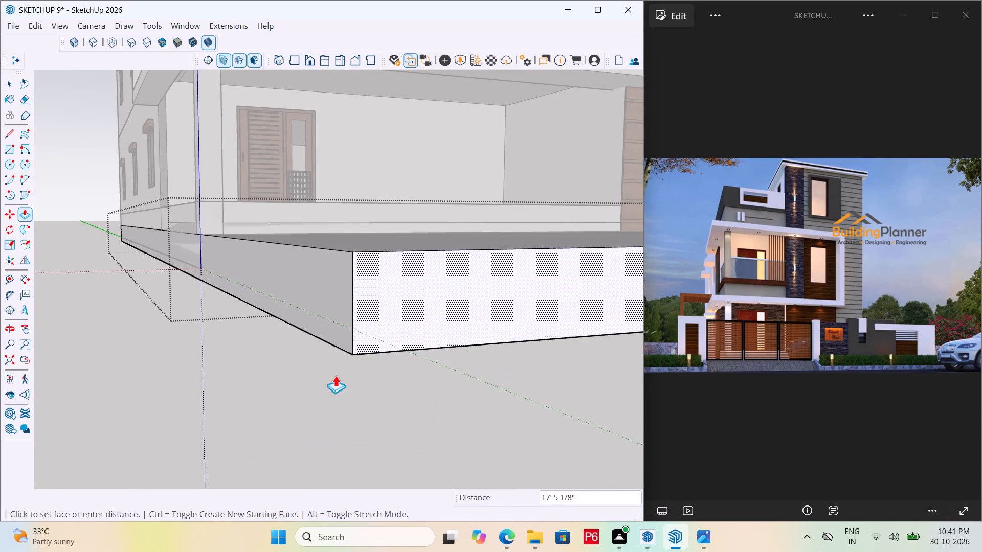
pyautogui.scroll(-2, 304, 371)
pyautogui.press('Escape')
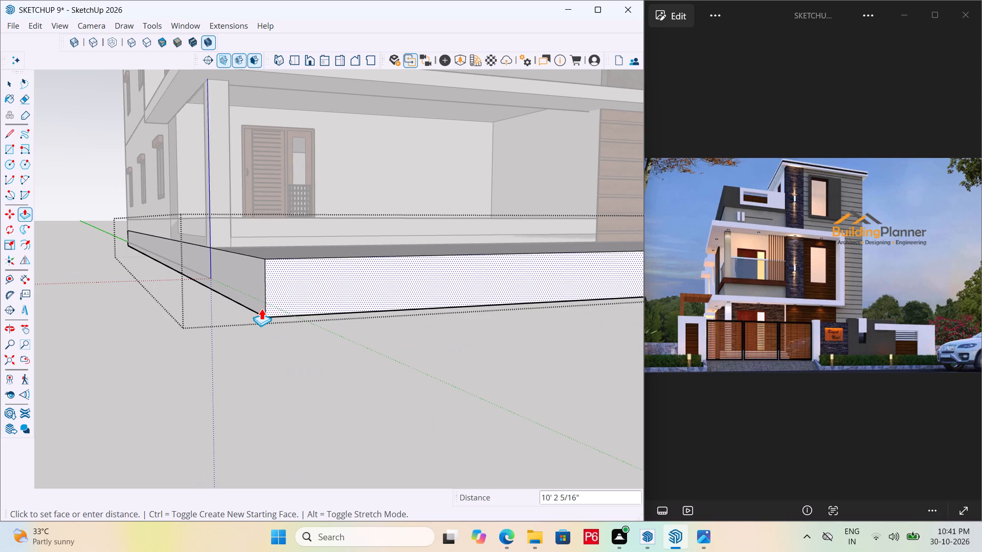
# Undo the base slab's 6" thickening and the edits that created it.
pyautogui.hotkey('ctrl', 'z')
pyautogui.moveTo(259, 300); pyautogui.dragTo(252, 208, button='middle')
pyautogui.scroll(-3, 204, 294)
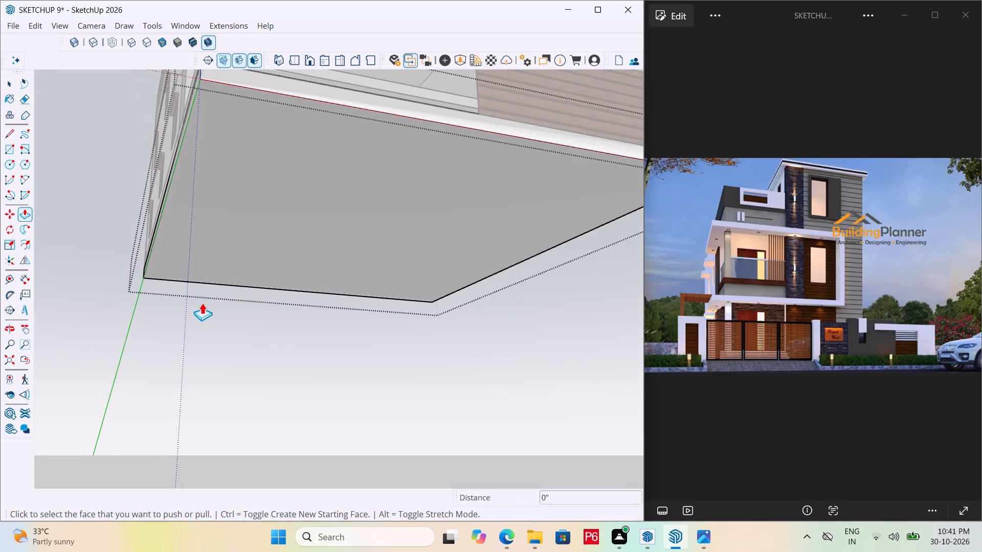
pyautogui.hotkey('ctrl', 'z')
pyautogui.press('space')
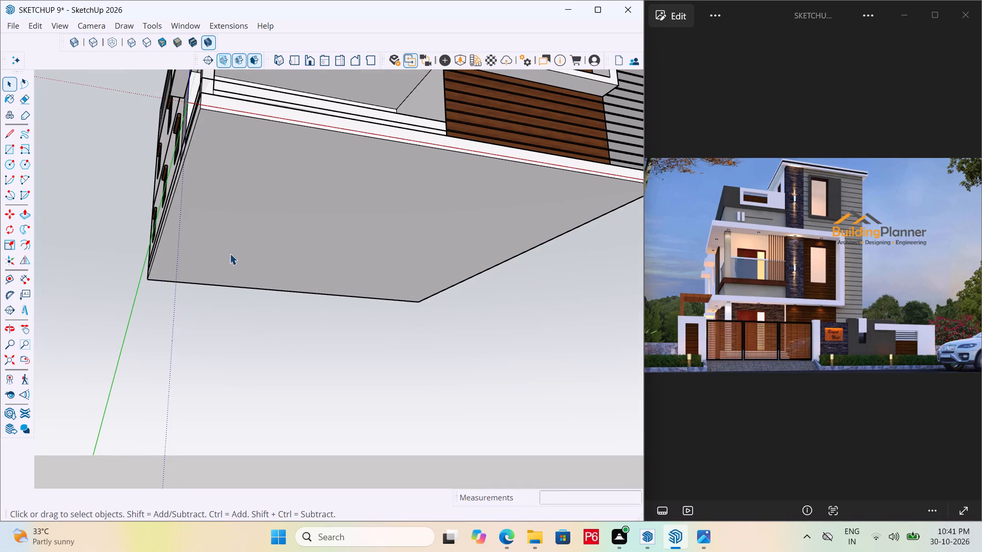
# Draw a rectangle covering the whole underside of the house's plinth, from its front corner to the opposite rear corner.
pyautogui.click(231, 250)
pyautogui.moveTo(235, 146); pyautogui.dragTo(239, 150, button='middle')
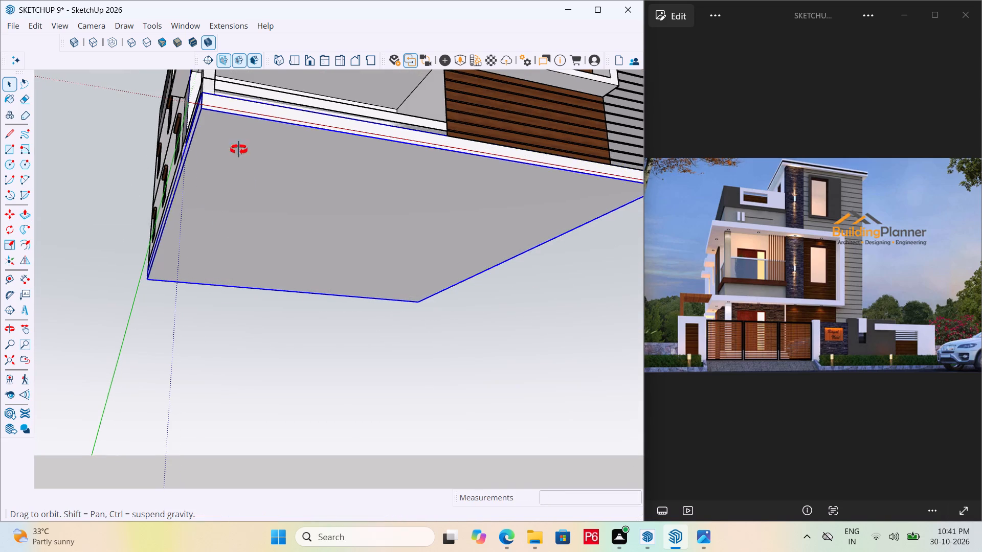
pyautogui.moveTo(239, 150); pyautogui.dragTo(229, 148, button='middle')
pyautogui.press('r')
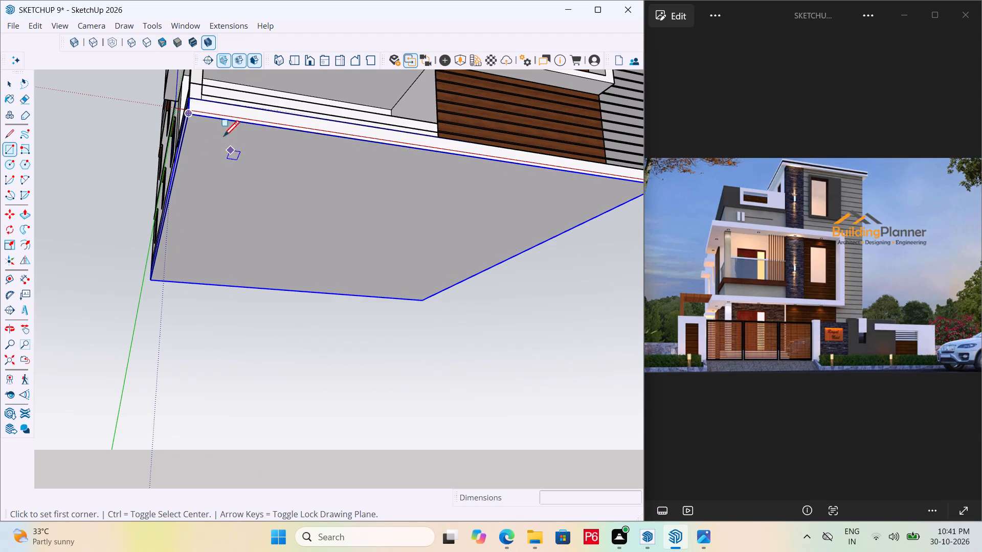
pyautogui.moveTo(189, 116); pyautogui.dragTo(194, 123)
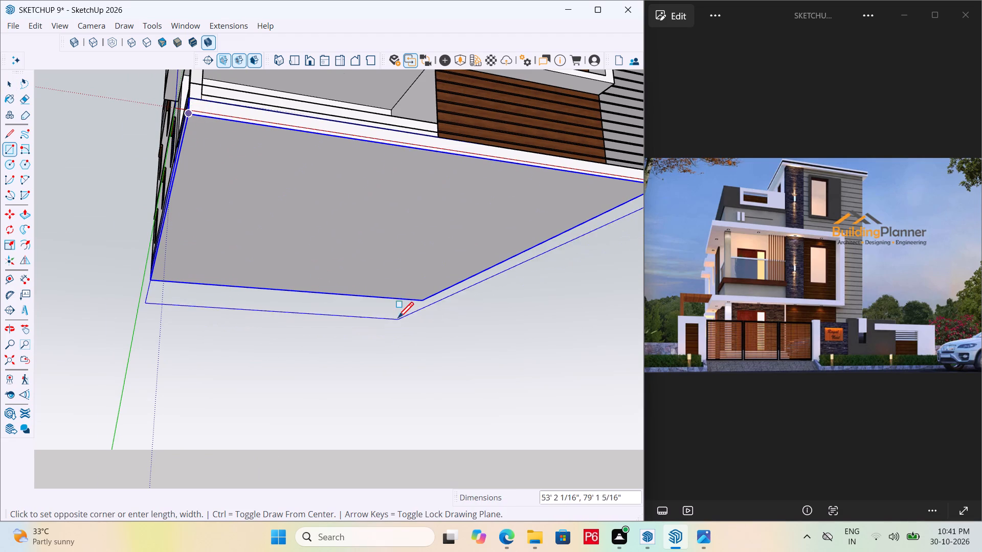
pyautogui.scroll(9, 407, 322)
pyautogui.click(431, 283)
pyautogui.scroll(-6, 408, 269)
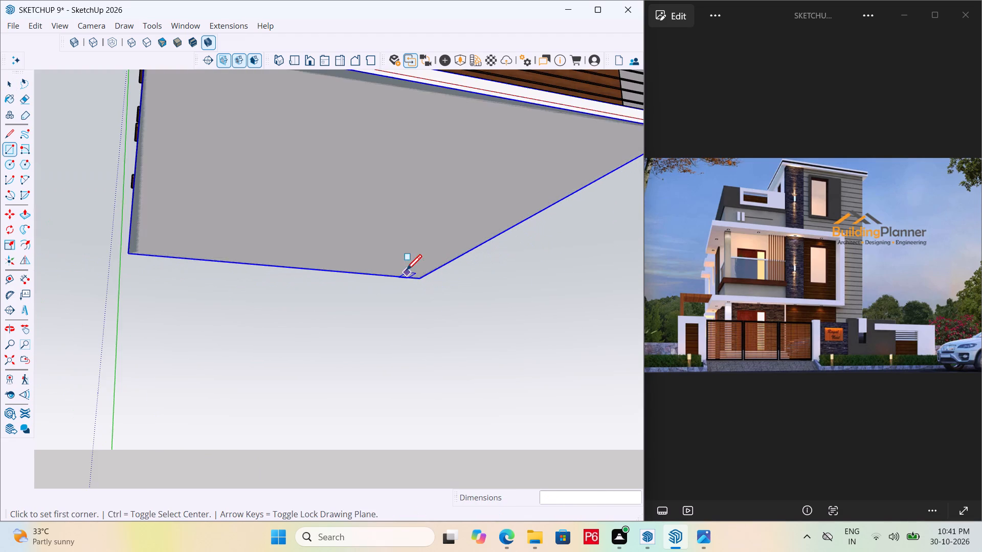
pyautogui.scroll(-1, 405, 272)
# Make the new underside rectangle and its edges a group, and open that group for editing.
pyautogui.press('space')
pyautogui.click(360, 193)
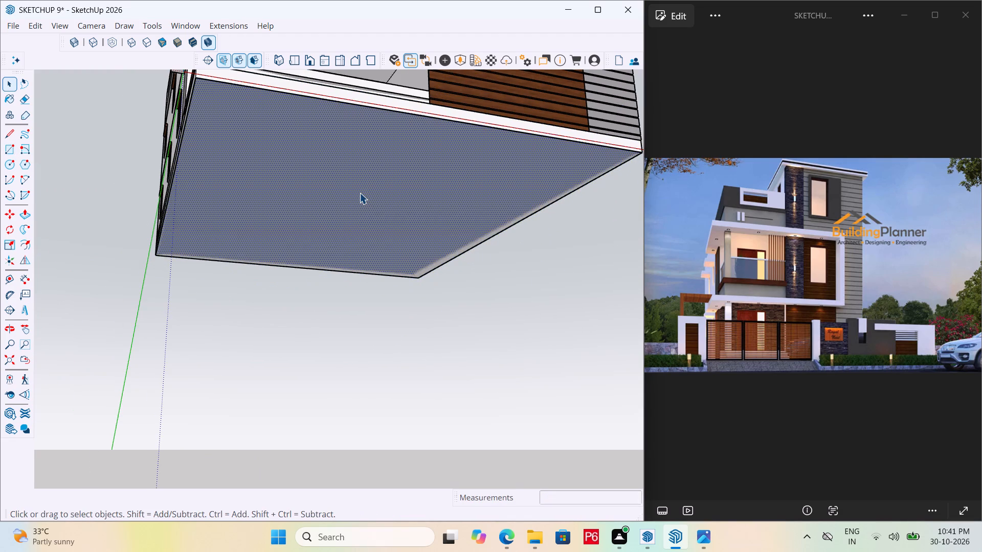
pyautogui.doubleClick(360, 193)
pyautogui.rightClick(360, 193)
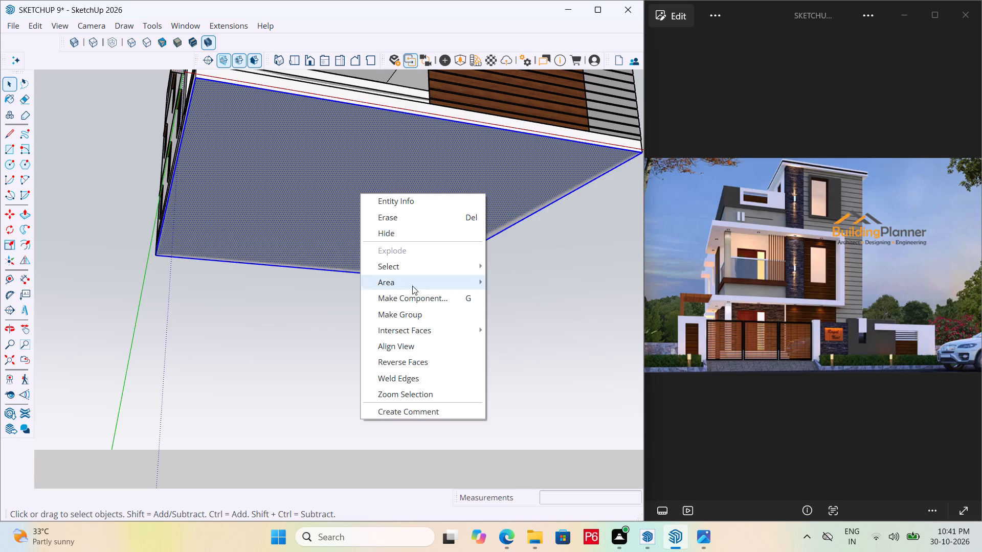
pyautogui.click(413, 309)
pyautogui.doubleClick(350, 202)
# Push/Pull the grouped underside face down 6" to form a ground slab below the plinth.
pyautogui.click(346, 186)
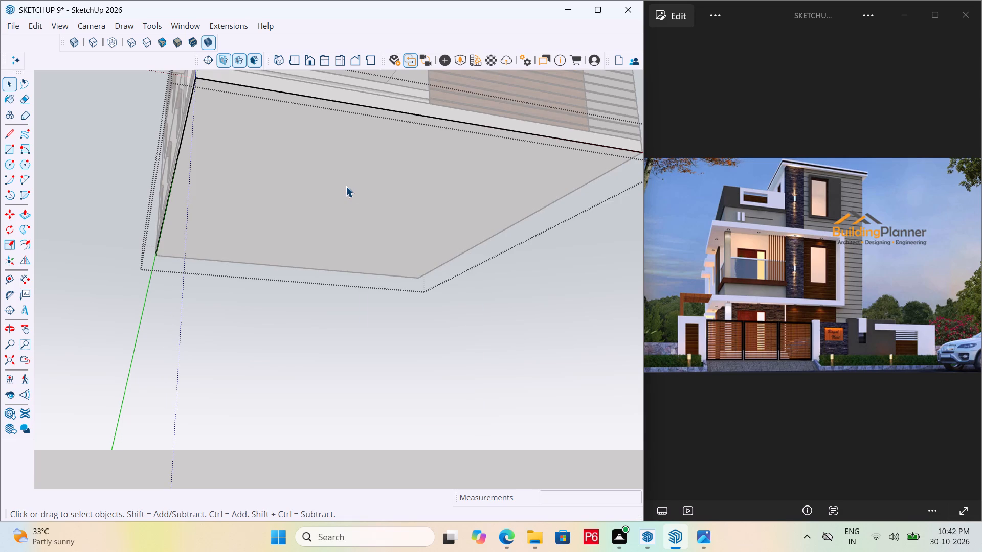
pyautogui.press('p')
pyautogui.click(346, 186)
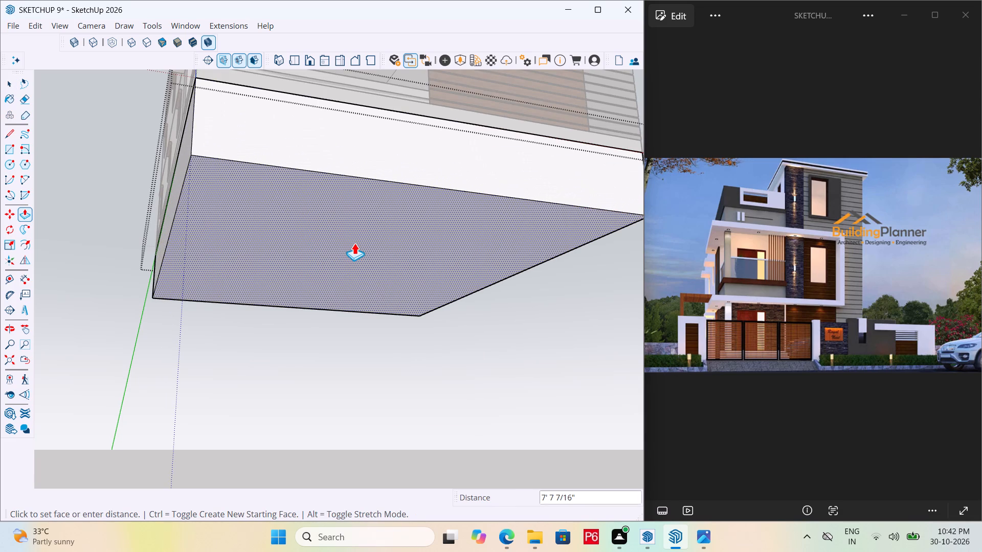
pyautogui.write('6"')
pyautogui.press('Return')
# Push/Pull the ground slab's front face about 17' forward of the house to form a forecourt.
pyautogui.moveTo(341, 234); pyautogui.dragTo(369, 335, button='middle')
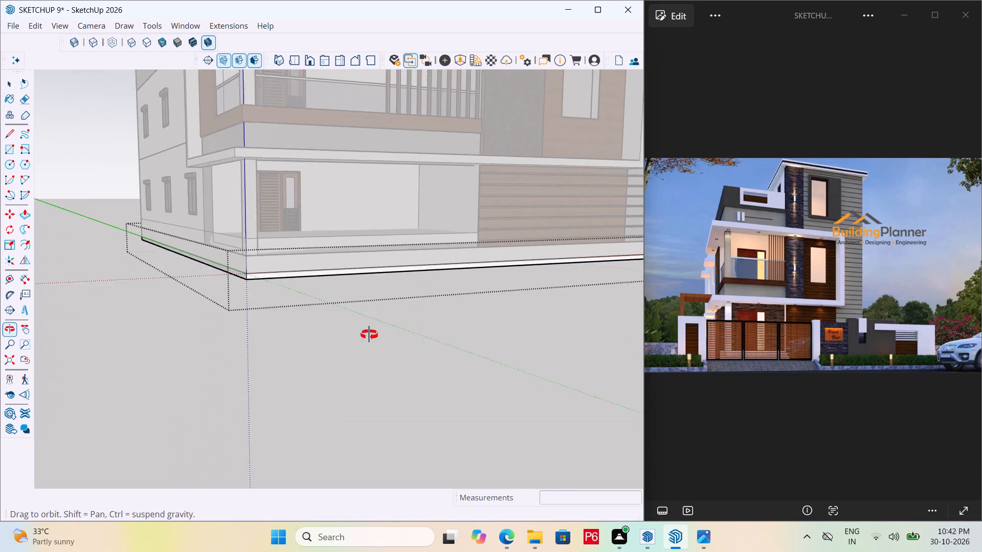
pyautogui.moveTo(369, 335); pyautogui.dragTo(369, 336, button='middle')
pyautogui.scroll(11, 345, 295)
pyautogui.press('space')
pyautogui.click(356, 259)
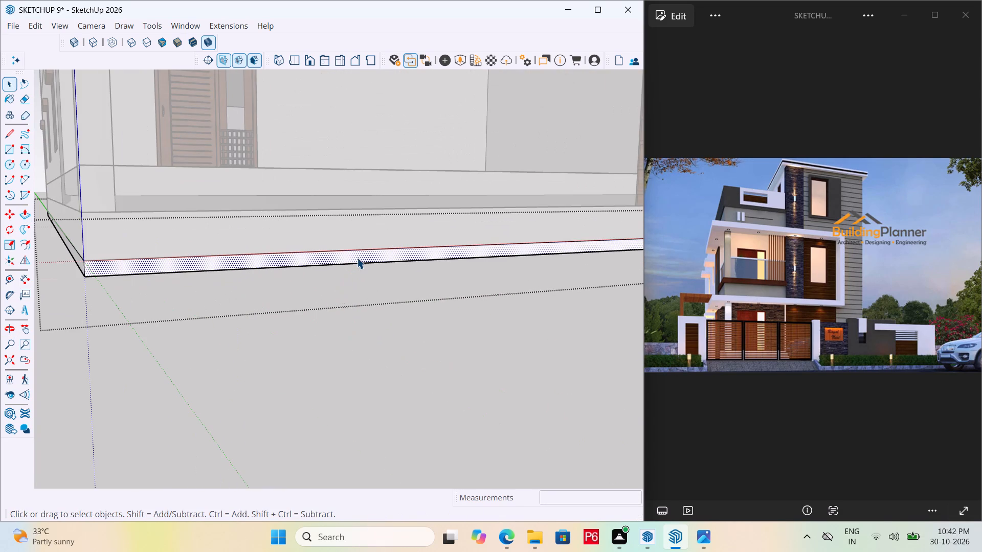
pyautogui.press('p')
pyautogui.click(357, 258)
pyautogui.scroll(-11, 361, 326)
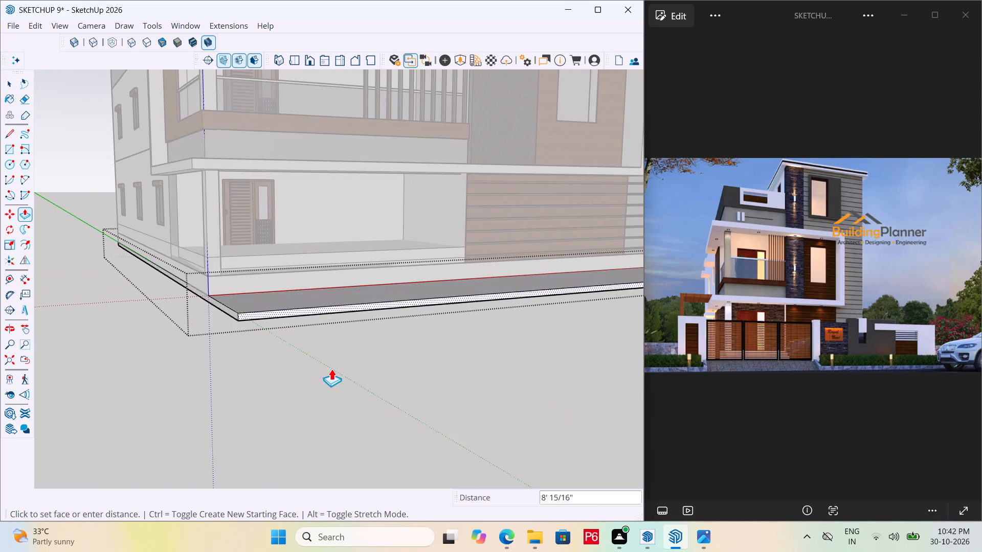
pyautogui.moveTo(324, 389); pyautogui.dragTo(323, 485, button='middle')
pyautogui.scroll(-7, 209, 345)
pyautogui.scroll(-4, 172, 252)
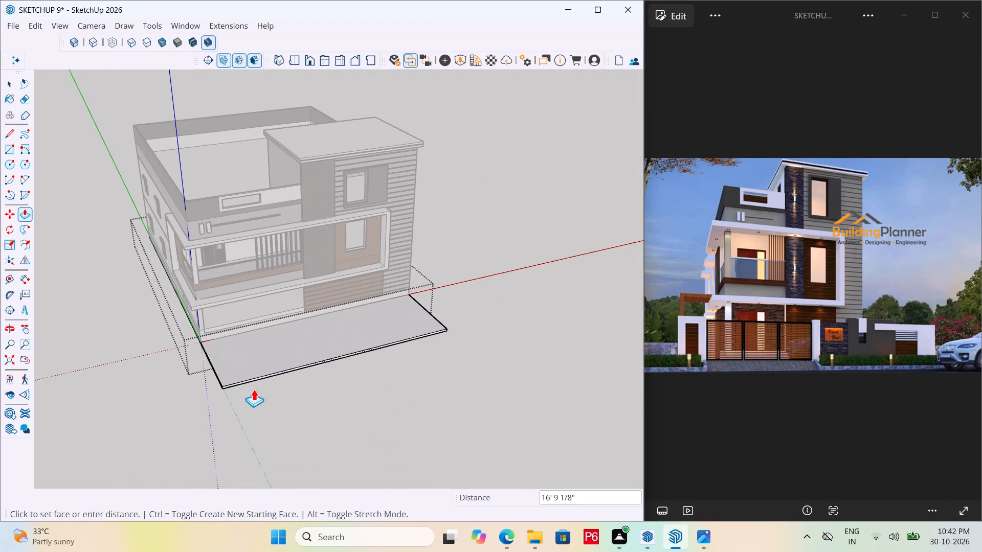
pyautogui.click(259, 395)
# Push/Pull the ground slab's left side face, along the green axis, outward beyond the house's windowed side wall.
pyautogui.scroll(5, 176, 375)
pyautogui.moveTo(176, 374); pyautogui.dragTo(264, 342, button='middle')
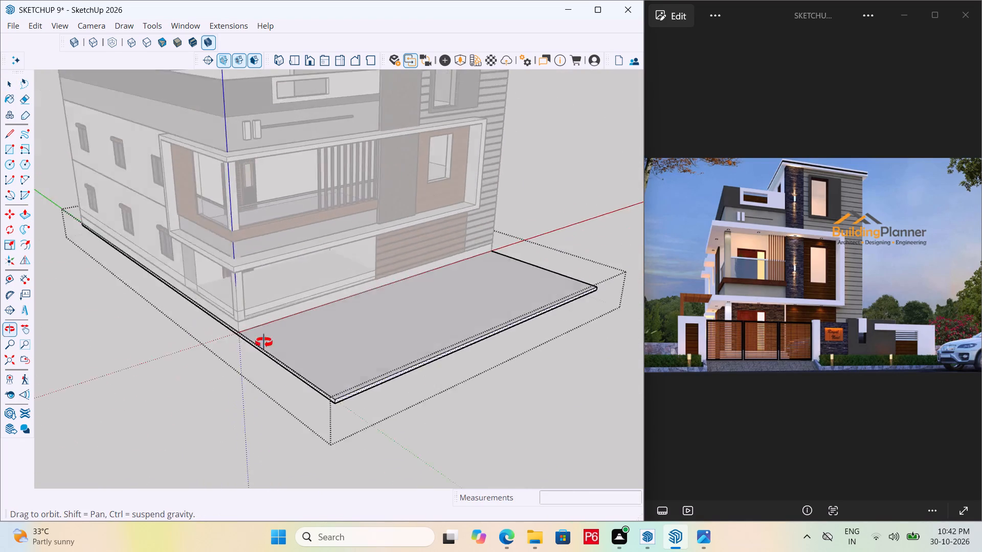
pyautogui.moveTo(264, 342); pyautogui.dragTo(280, 337, button='middle')
pyautogui.scroll(12, 264, 342)
pyautogui.press('space')
pyautogui.click(304, 339)
pyautogui.click(306, 337)
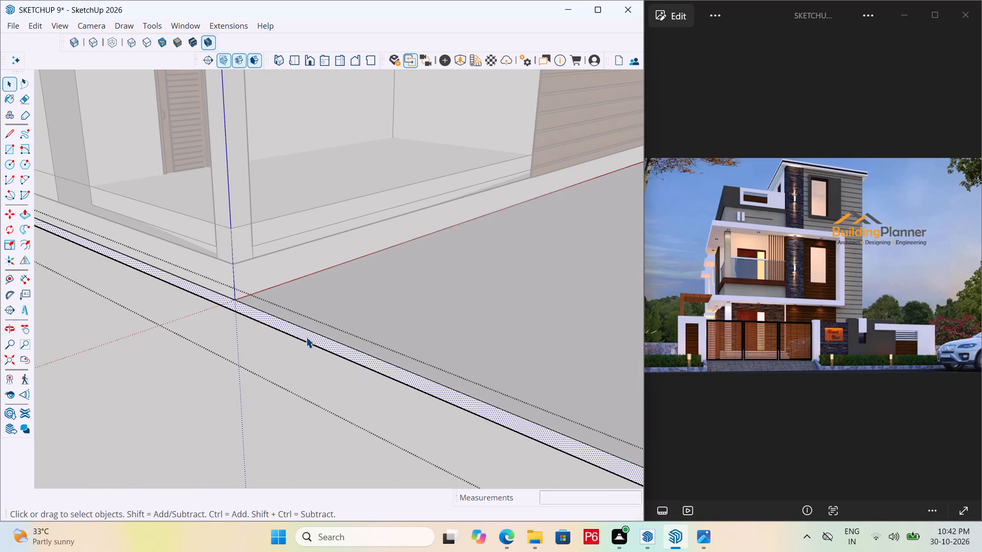
pyautogui.press('p')
pyautogui.click(306, 337)
pyautogui.scroll(-4, 191, 382)
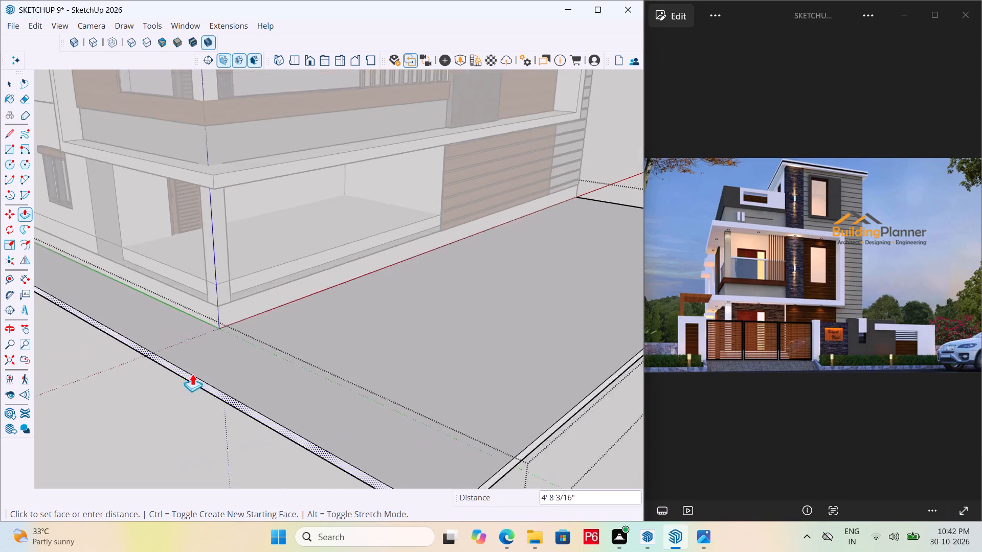
pyautogui.scroll(-15, 192, 374)
pyautogui.click(186, 350)
# Push/Pull the ground slab's right side face outward about 13' 6" beyond the house.
pyautogui.moveTo(347, 324); pyautogui.dragTo(188, 343, button='middle')
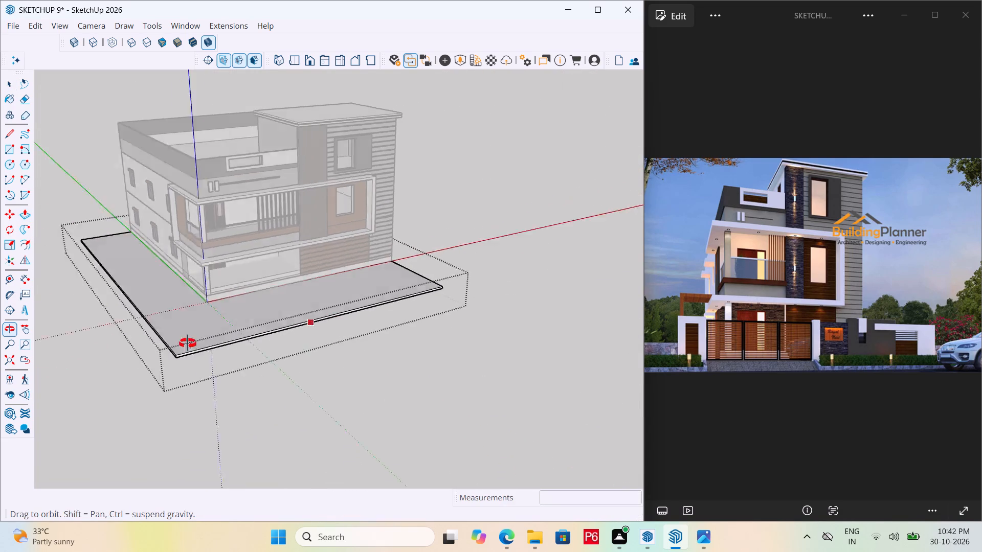
pyautogui.moveTo(188, 343); pyautogui.dragTo(0, 371, button='middle')
pyautogui.scroll(18, 480, 338)
pyautogui.press('space')
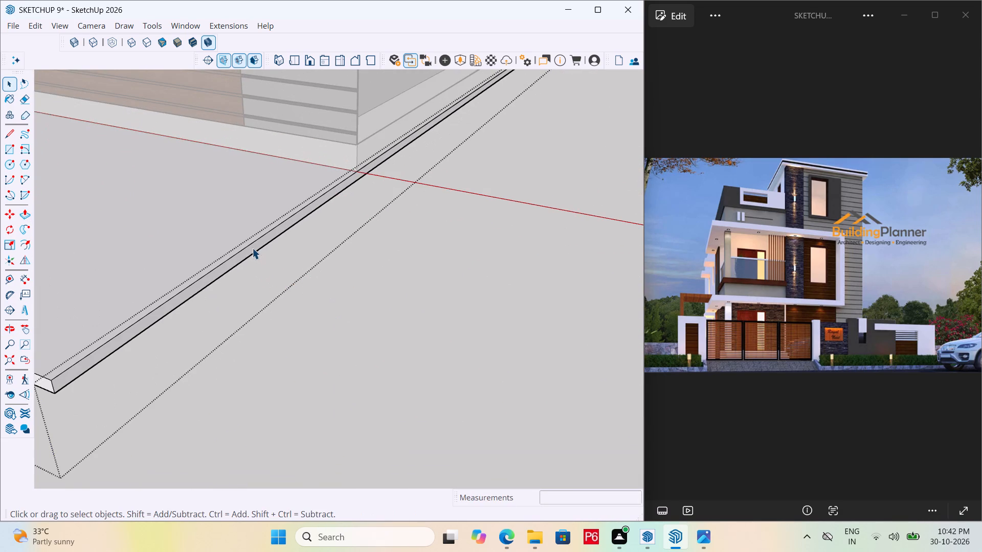
pyautogui.click(252, 248)
pyautogui.press('p')
pyautogui.click(255, 247)
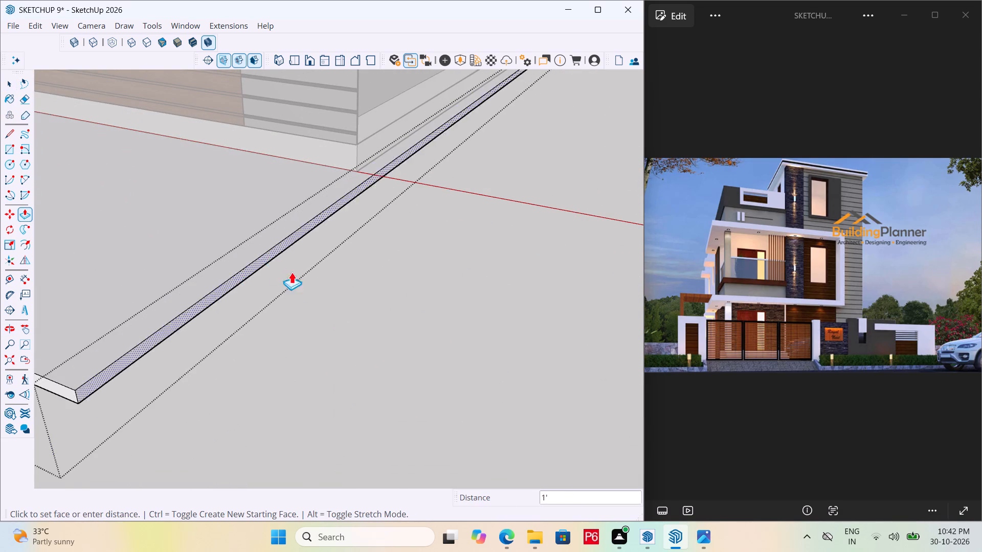
pyautogui.click(568, 384)
pyautogui.scroll(-14, 438, 290)
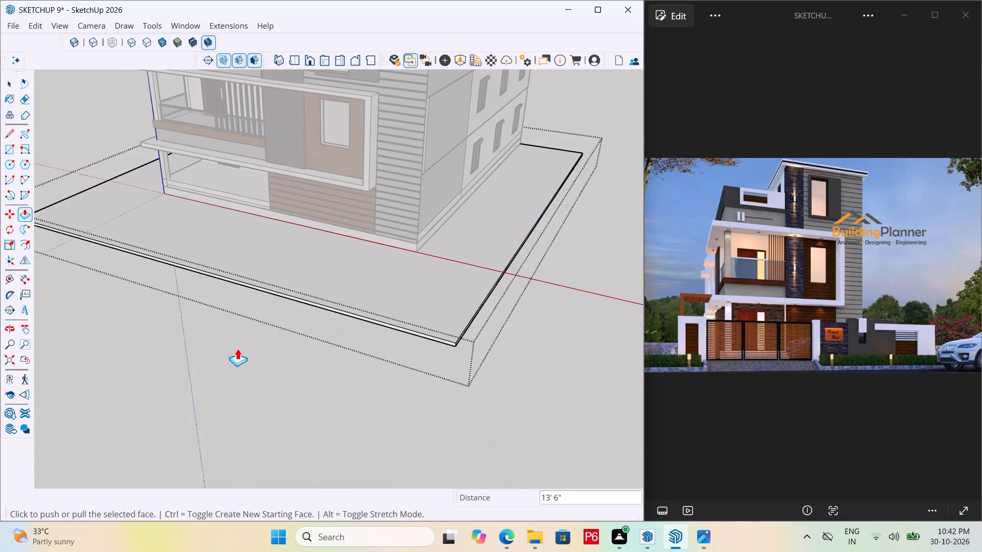
# Save the model with the widened ground slab.
pyautogui.moveTo(237, 348); pyautogui.dragTo(538, 332, button='middle')
pyautogui.hotkey('ctrl', 's')
pyautogui.hotkey('ctrl', 's')
pyautogui.hotkey('ctrl', 's')
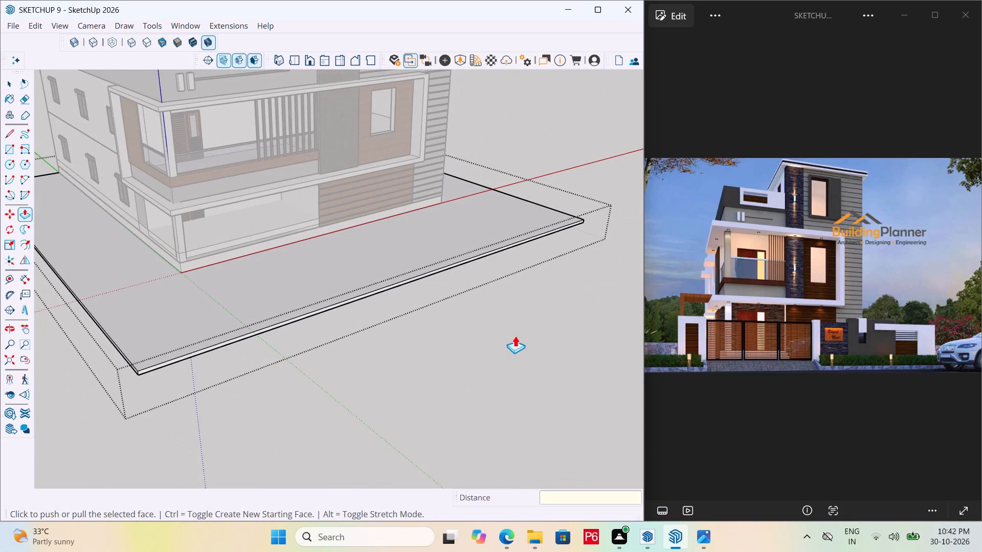
pyautogui.hotkey('ctrl', 's')
pyautogui.hotkey('ctrl', 's')
pyautogui.hotkey('ctrl', 's')
# Push/Pull the ground slab's rear face outward to add a strip of ground behind the house.
pyautogui.scroll(-7, 525, 336)
pyautogui.moveTo(122, 271); pyautogui.dragTo(647, 273, button='middle')
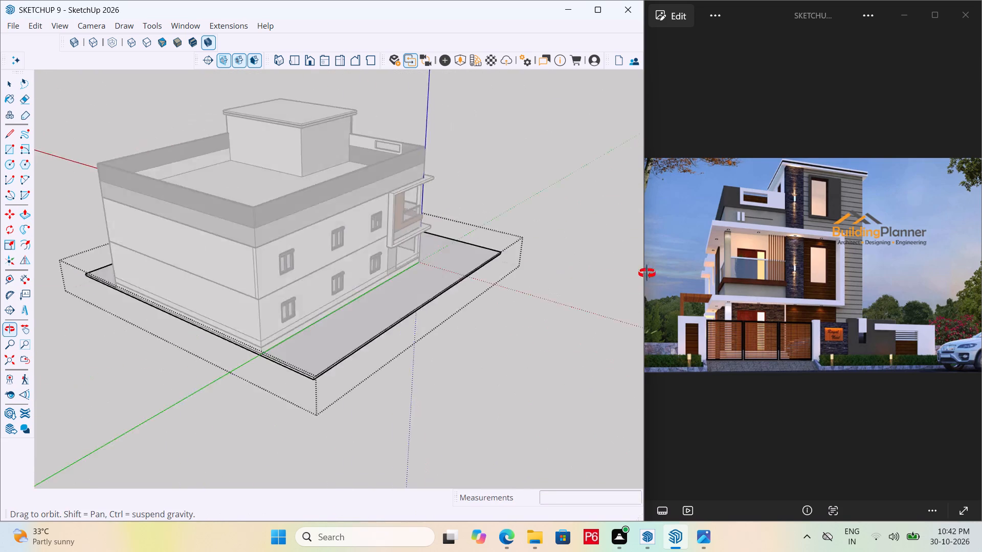
pyautogui.moveTo(647, 273); pyautogui.dragTo(722, 254, button='middle')
pyautogui.scroll(20, 327, 351)
pyautogui.scroll(4, 327, 351)
pyautogui.press('space')
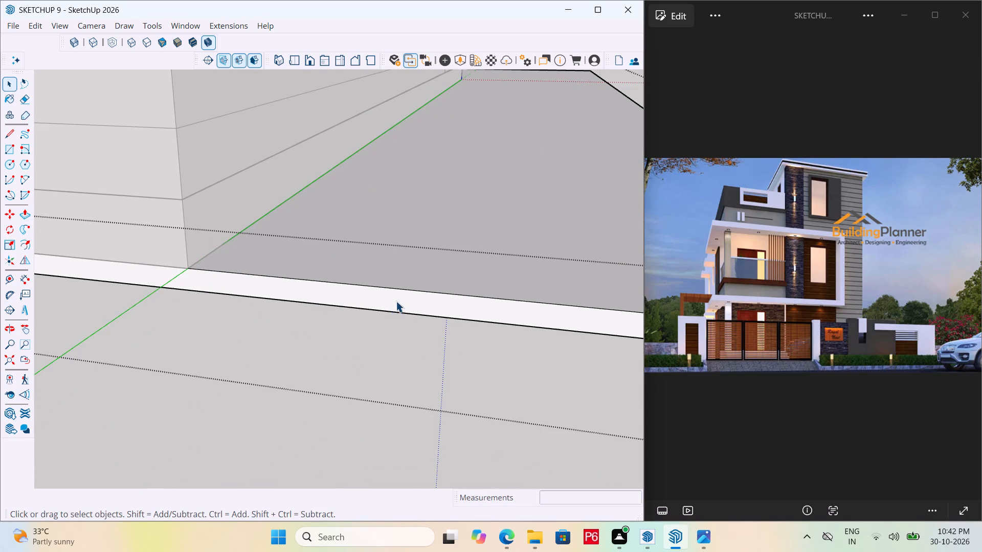
pyautogui.click(396, 301)
pyautogui.press('p')
pyautogui.click(396, 301)
pyautogui.scroll(-6, 292, 395)
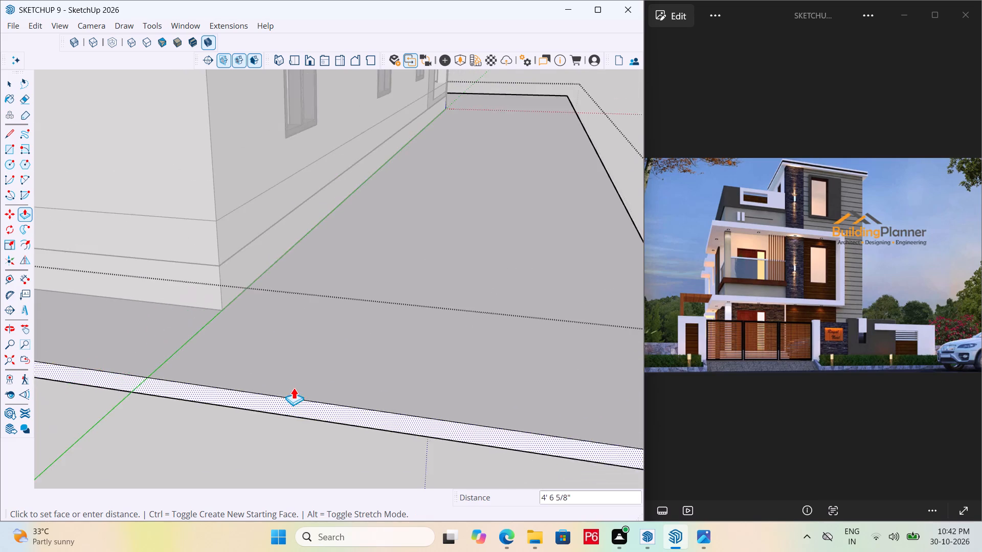
pyautogui.scroll(-11, 304, 368)
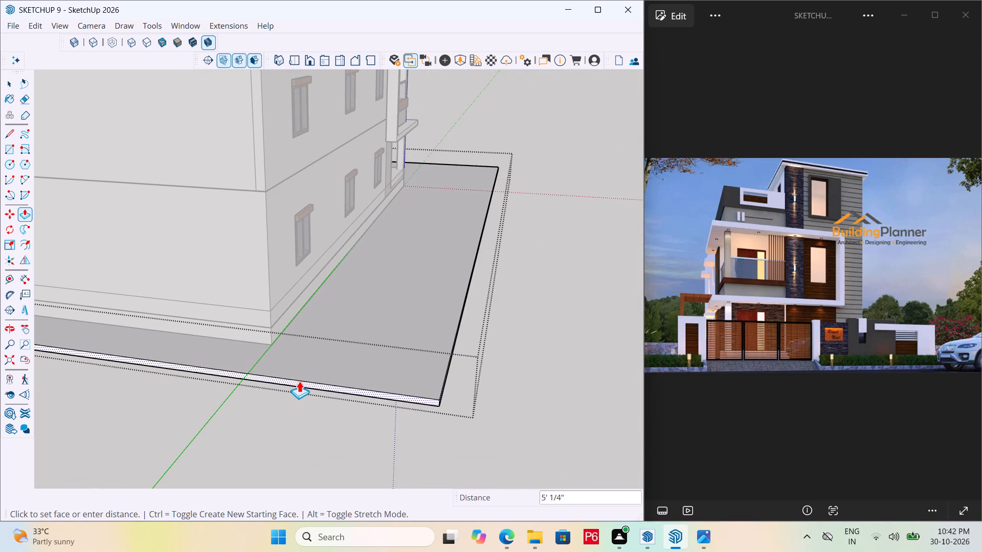
pyautogui.moveTo(286, 409); pyautogui.dragTo(291, 401)
# Save the model with the ground slab extended at the rear.
pyautogui.scroll(-7, 409, 334)
pyautogui.moveTo(459, 324); pyautogui.dragTo(0, 328, button='middle')
pyautogui.moveTo(463, 339); pyautogui.dragTo(316, 345, button='middle')
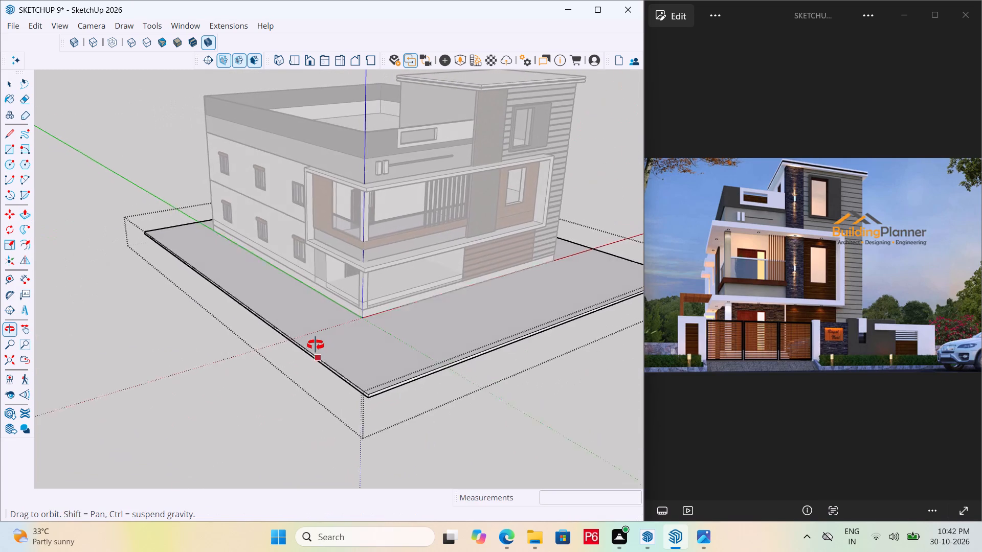
pyautogui.moveTo(316, 345); pyautogui.dragTo(310, 342, button='middle')
pyautogui.hotkey('ctrl', 's')
pyautogui.hotkey('ctrl', 's')
pyautogui.hotkey('ctrl', 's')
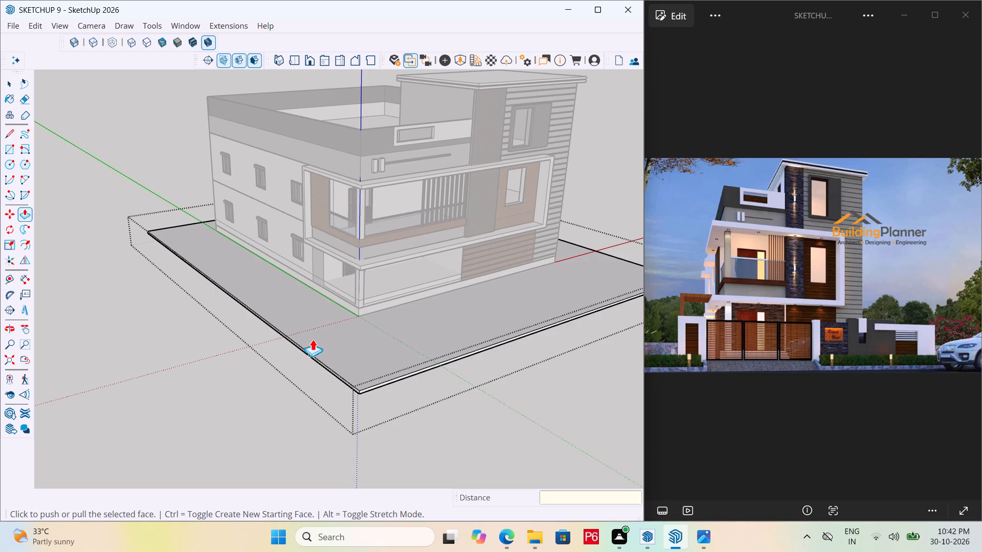
pyautogui.hotkey('ctrl', 's')
pyautogui.hotkey('ctrl', 's')
pyautogui.hotkey('ctrl', 's')
pyautogui.hotkey('ctrl', 's')
pyautogui.hotkey('ctrl', 's')
pyautogui.hotkey('ctrl', 's')
# Finish editing the ground slab group and return to the whole model.
pyautogui.press('space')
pyautogui.scroll(2, 351, 262)
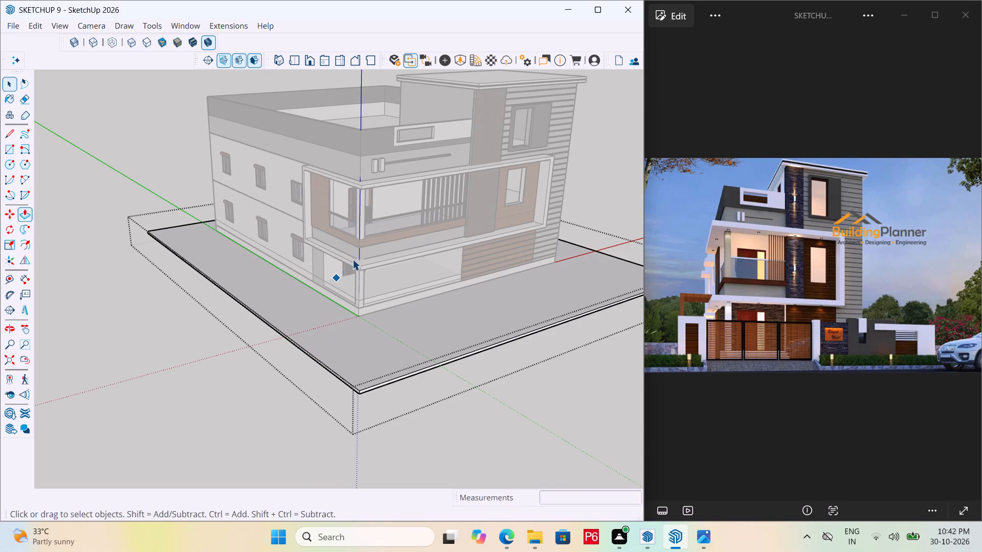
pyautogui.scroll(4, 352, 259)
pyautogui.click(109, 315)
pyautogui.click(0, 387)
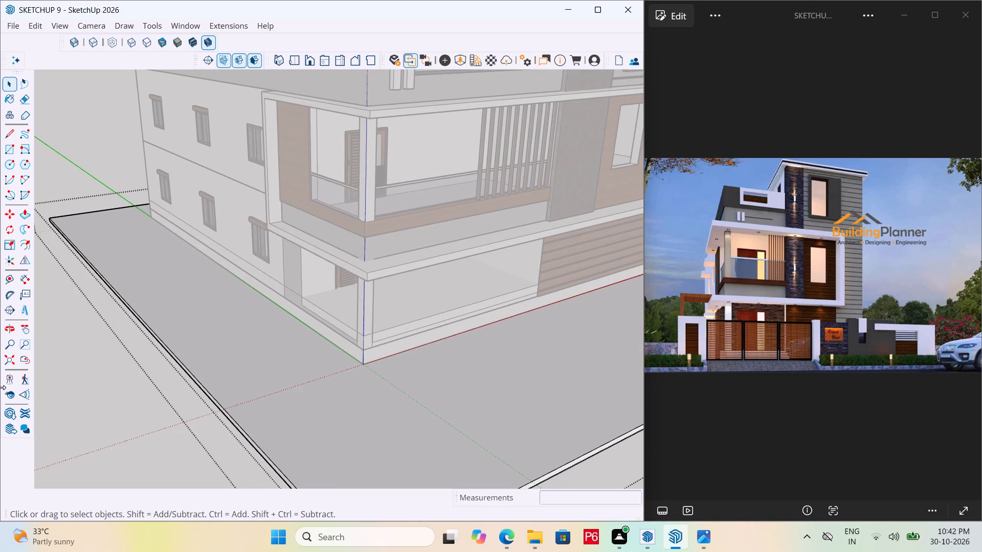
pyautogui.moveTo(3, 385); pyautogui.dragTo(13, 382)
pyautogui.doubleClick(58, 375)
# Examine the plinth's front-left corner and how the ground slab meets it.
pyautogui.scroll(6, 291, 282)
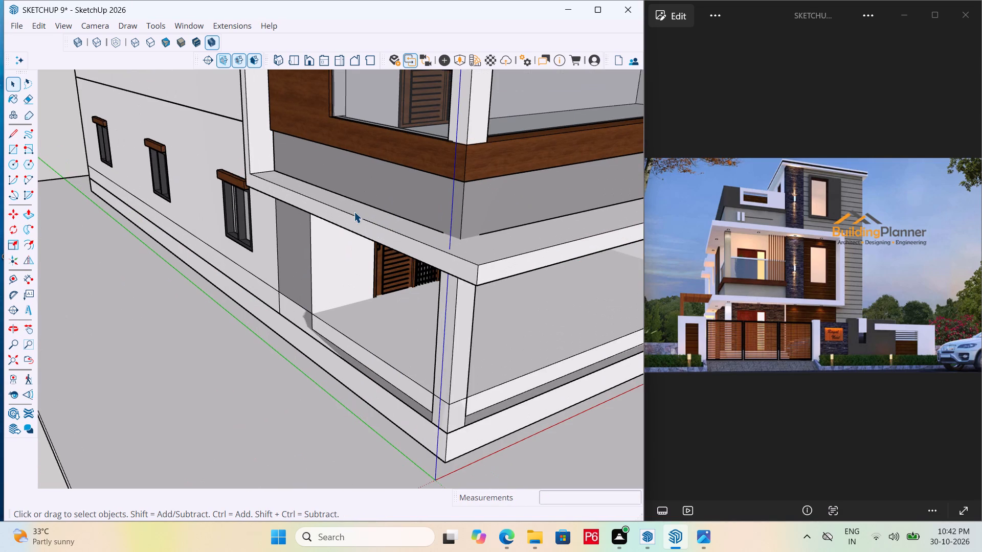
pyautogui.scroll(-1, 327, 218)
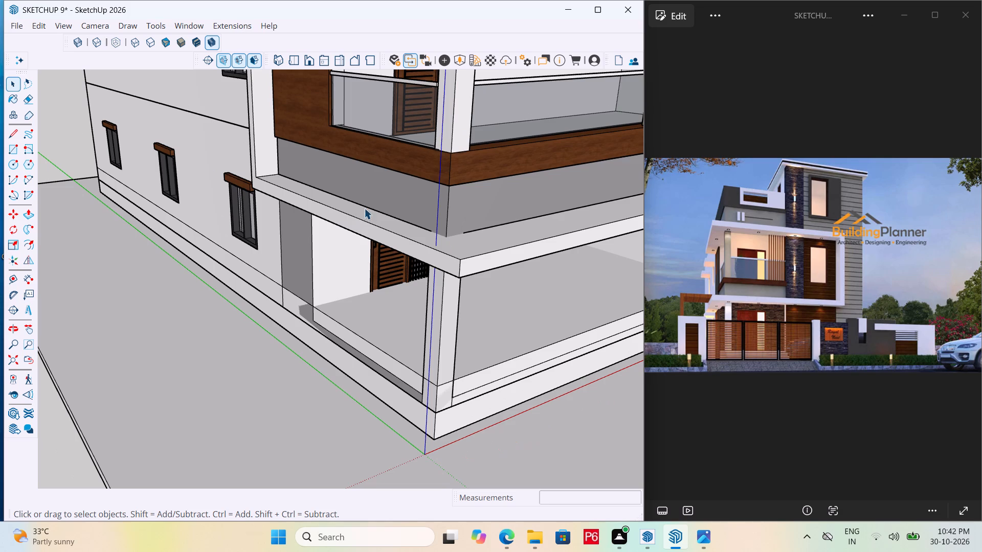
pyautogui.moveTo(364, 214); pyautogui.dragTo(341, 214, button='middle')
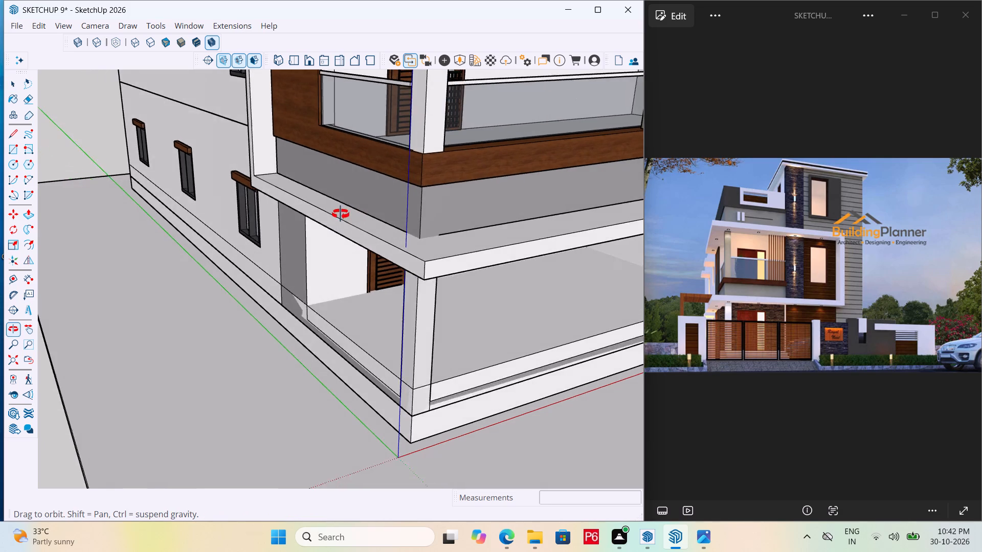
pyautogui.moveTo(341, 214); pyautogui.dragTo(340, 222, button='middle')
pyautogui.scroll(-7, 350, 210)
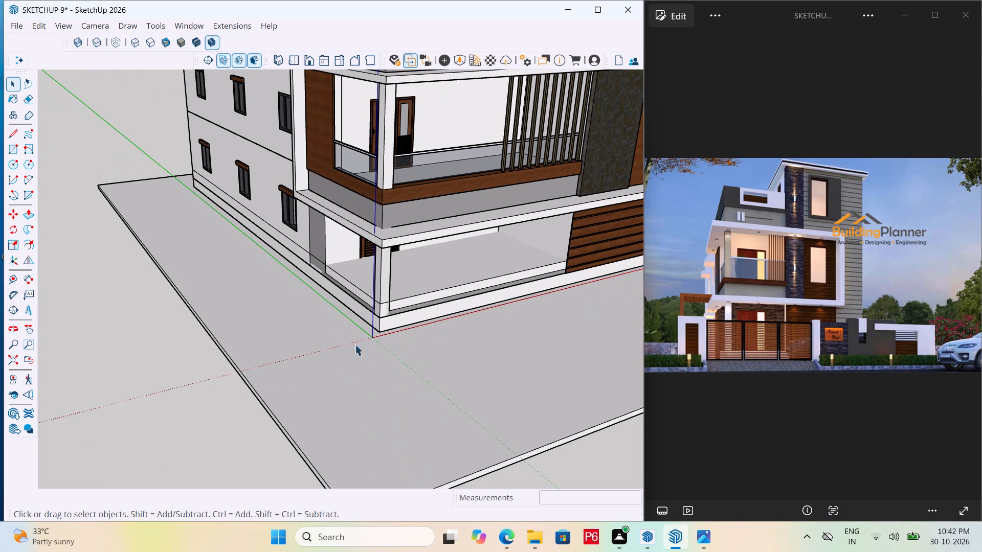
pyautogui.scroll(6, 386, 361)
pyautogui.moveTo(385, 313); pyautogui.dragTo(376, 250, button='middle')
pyautogui.scroll(5, 376, 250)
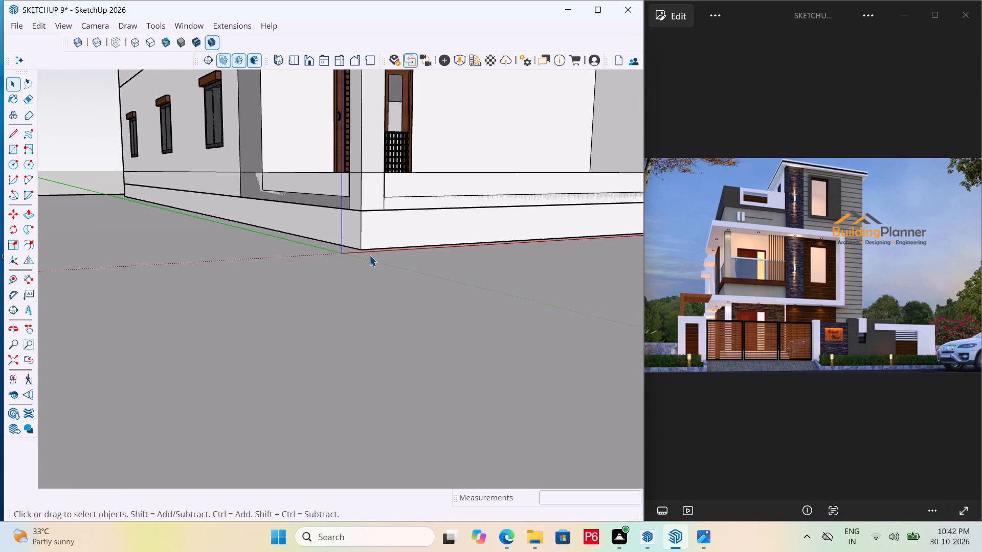
pyautogui.scroll(6, 369, 255)
pyautogui.moveTo(352, 248); pyautogui.dragTo(354, 354, button='middle')
pyautogui.scroll(-10, 318, 220)
pyautogui.moveTo(336, 273); pyautogui.dragTo(342, 309, button='middle')
pyautogui.scroll(-9, 342, 308)
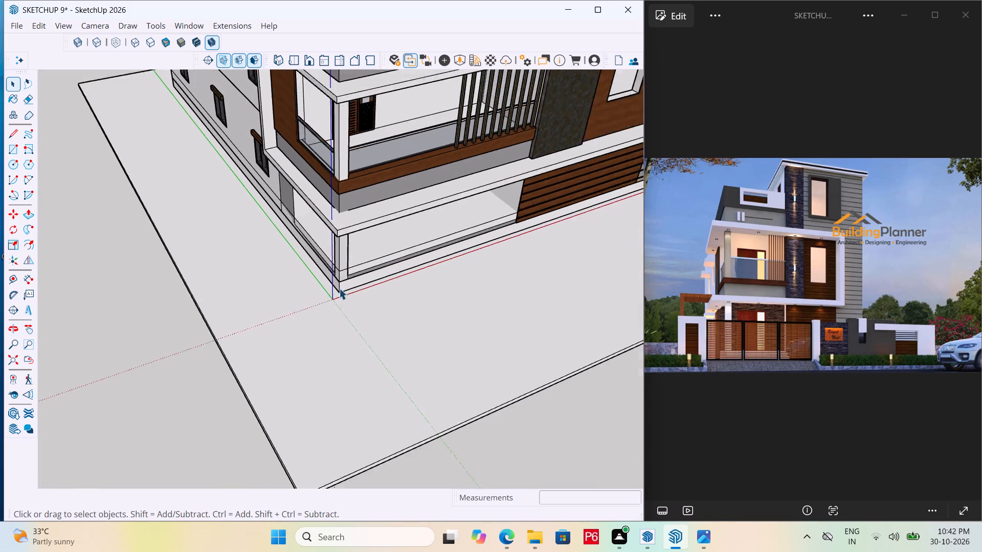
pyautogui.scroll(-3, 339, 288)
# Place a guide line on the slab 5' outward from the plinth's left side edge, parallel to the green axis.
pyautogui.press('t')
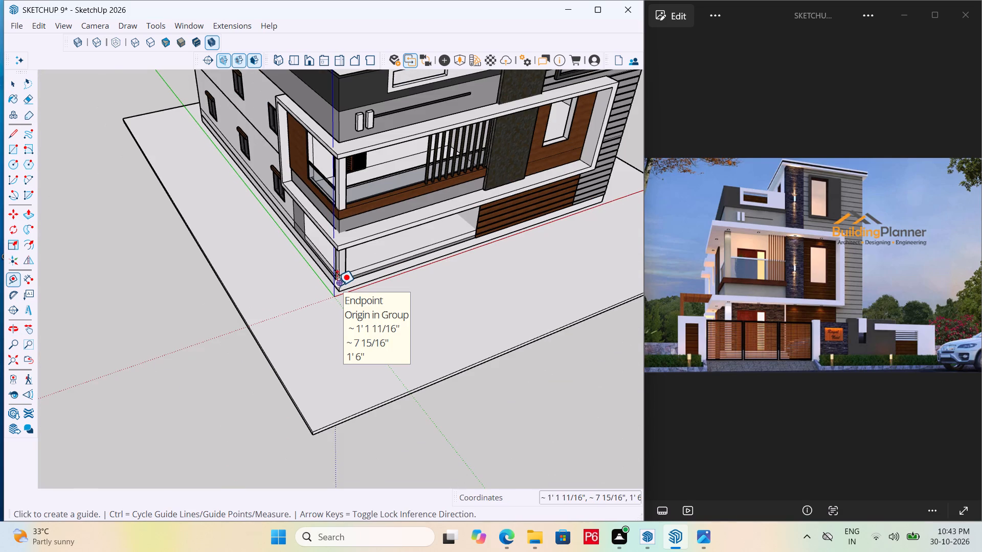
pyautogui.scroll(6, 277, 241)
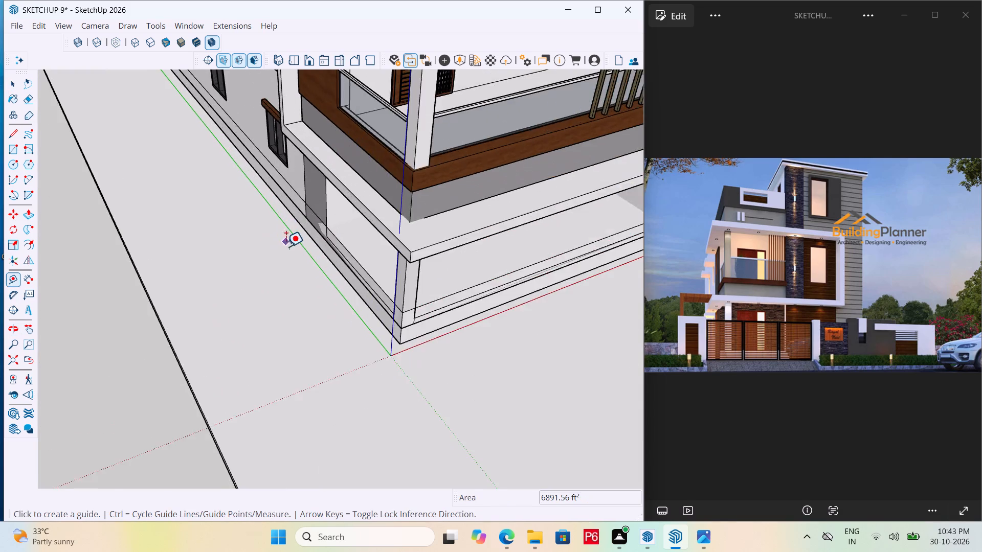
pyautogui.scroll(6, 286, 247)
pyautogui.click(333, 238)
pyautogui.scroll(-7, 220, 300)
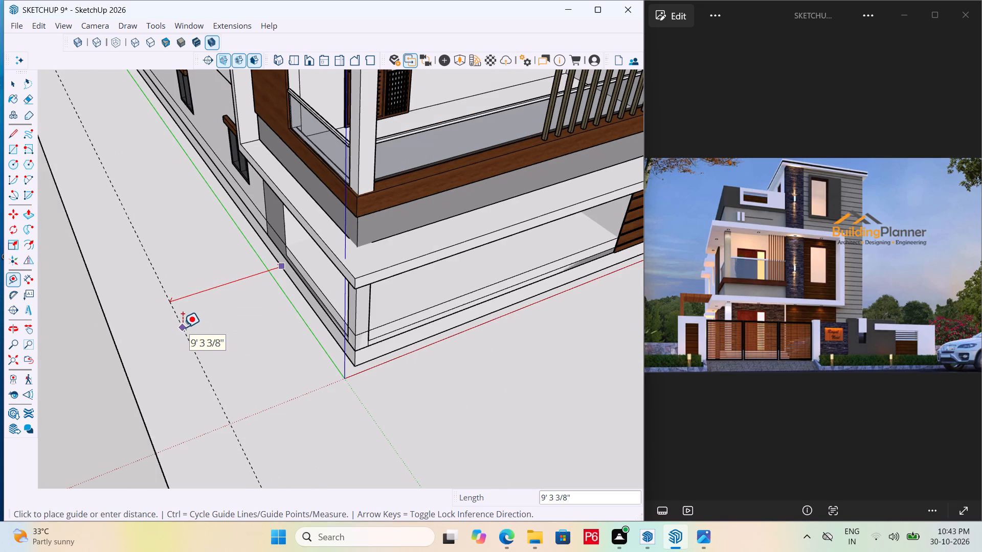
pyautogui.write("5'")
pyautogui.press('Return')
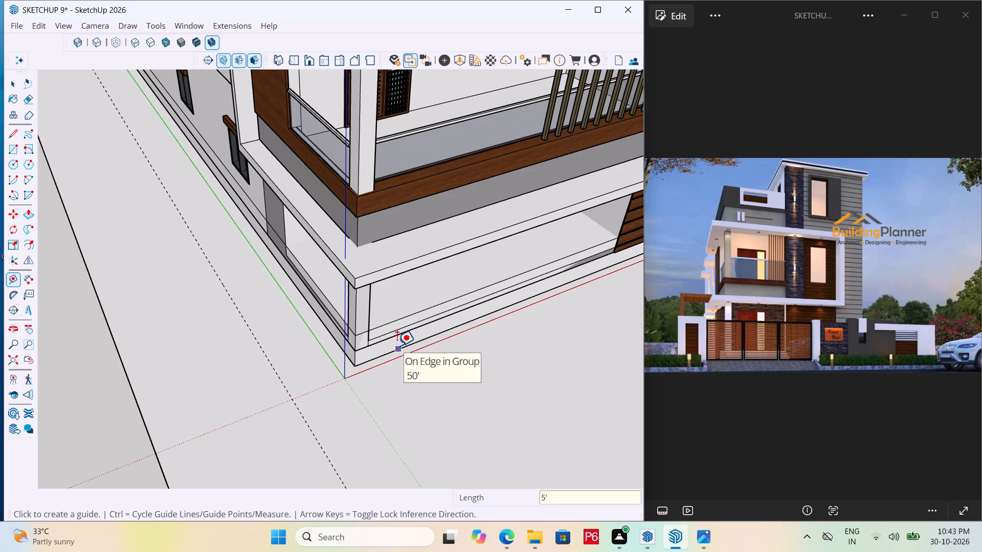
# Place a guide line on the slab 6' in front of the plinth's front edge.
pyautogui.scroll(-7, 358, 352)
pyautogui.scroll(6, 416, 362)
pyautogui.scroll(4, 366, 334)
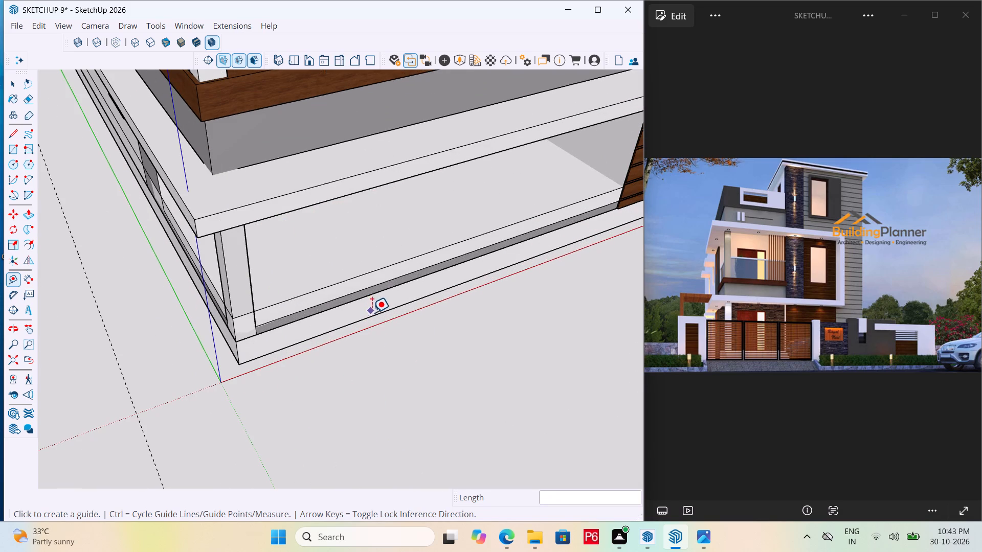
pyautogui.click(372, 315)
pyautogui.scroll(-7, 417, 391)
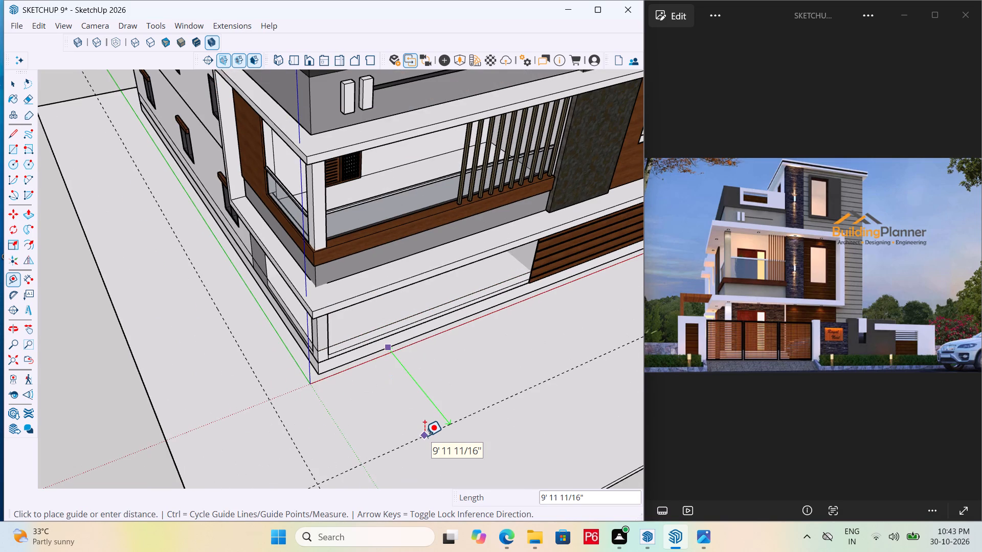
pyautogui.write("6'")
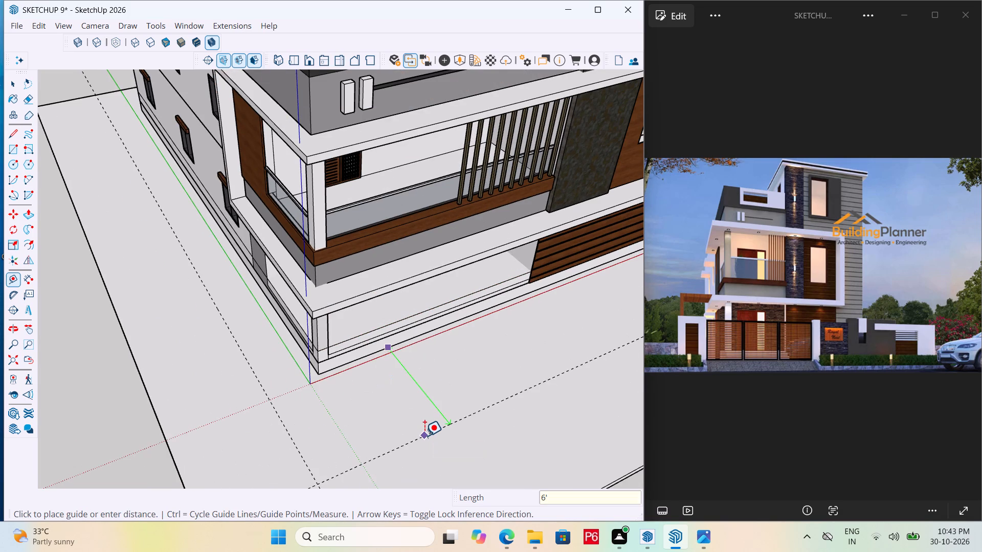
pyautogui.press('Return')
# Place a guide line on the slab 5' outward from the plinth's right side edge.
pyautogui.scroll(-6, 269, 388)
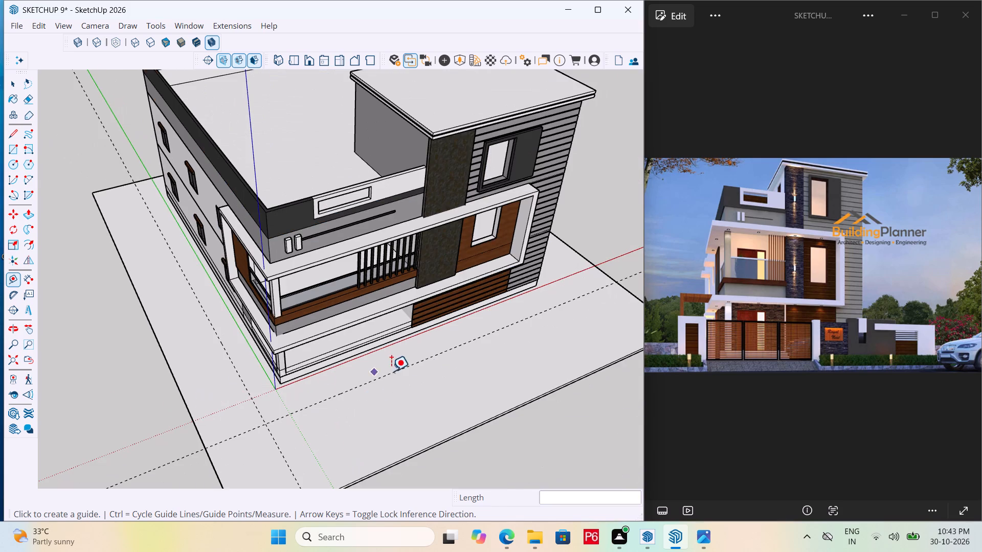
pyautogui.moveTo(482, 367); pyautogui.dragTo(175, 356, button='middle')
pyautogui.scroll(-1, 482, 367)
pyautogui.scroll(6, 507, 423)
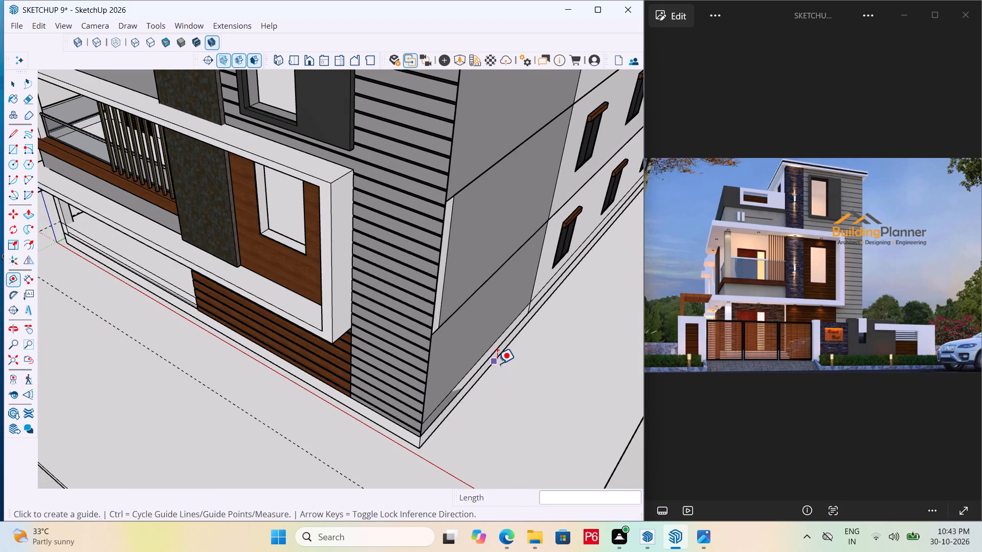
pyautogui.click(497, 364)
pyautogui.scroll(-1, 562, 443)
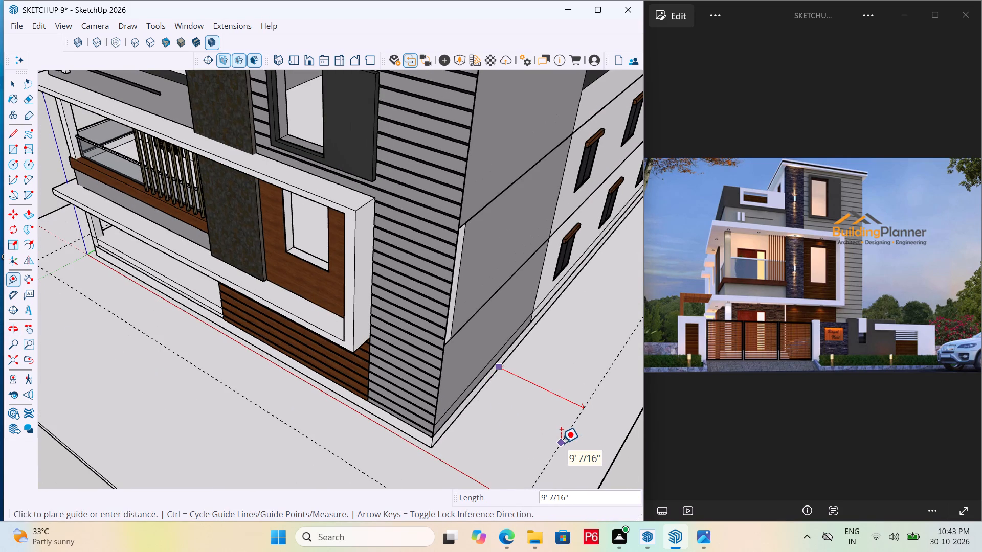
pyautogui.write("5'")
pyautogui.press('Return')
# Place a guide line on the slab 5' behind the plinth's rear edge.
pyautogui.scroll(-6, 420, 402)
pyautogui.scroll(-6, 288, 360)
pyautogui.moveTo(279, 406); pyautogui.dragTo(676, 385, button='middle')
pyautogui.moveTo(214, 378); pyautogui.dragTo(449, 363, button='middle')
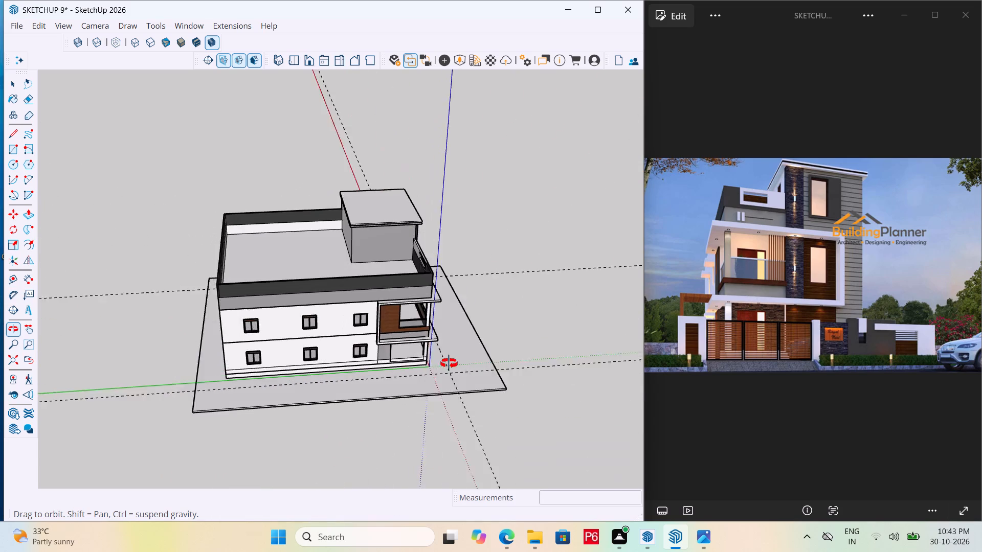
pyautogui.moveTo(449, 363); pyautogui.dragTo(462, 369, button='middle')
pyautogui.moveTo(178, 334); pyautogui.dragTo(359, 306, button='middle')
pyautogui.scroll(1, 352, 306)
pyautogui.scroll(10, 287, 420)
pyautogui.click(306, 394)
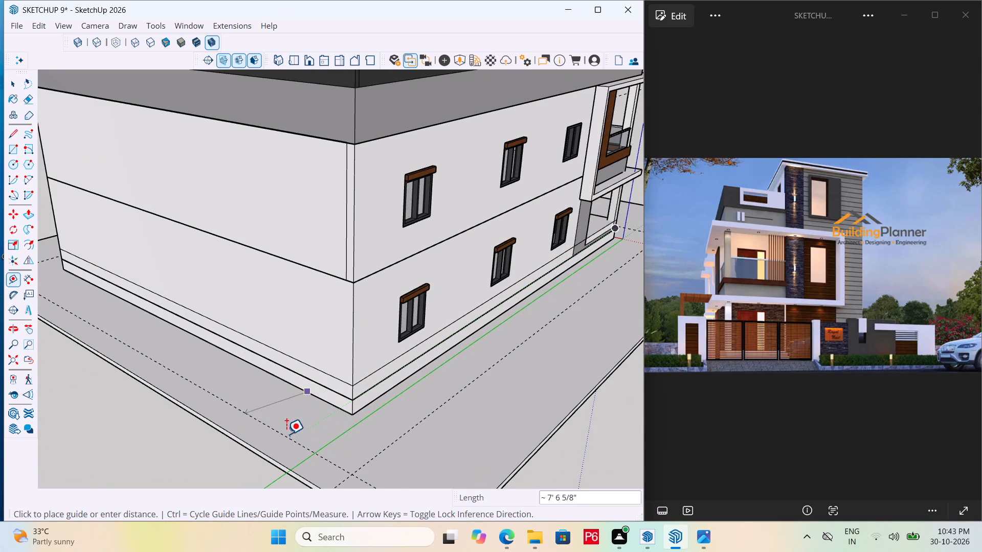
pyautogui.write("5'")
pyautogui.press('Return')
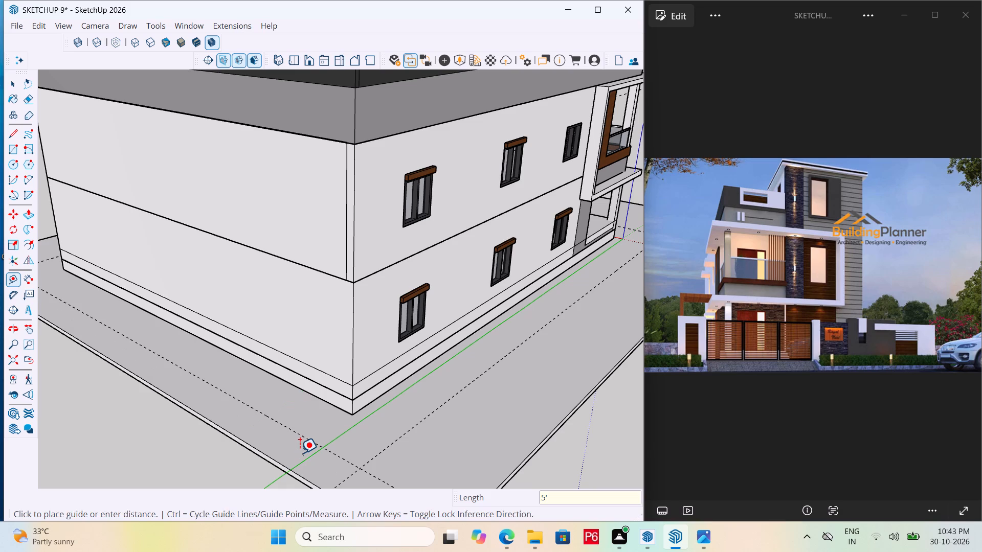
# Save the model.
pyautogui.hotkey('ctrl', 's')
pyautogui.hotkey('ctrl', 's')
pyautogui.hotkey('ctrl', 's')
pyautogui.hotkey('ctrl', 's')
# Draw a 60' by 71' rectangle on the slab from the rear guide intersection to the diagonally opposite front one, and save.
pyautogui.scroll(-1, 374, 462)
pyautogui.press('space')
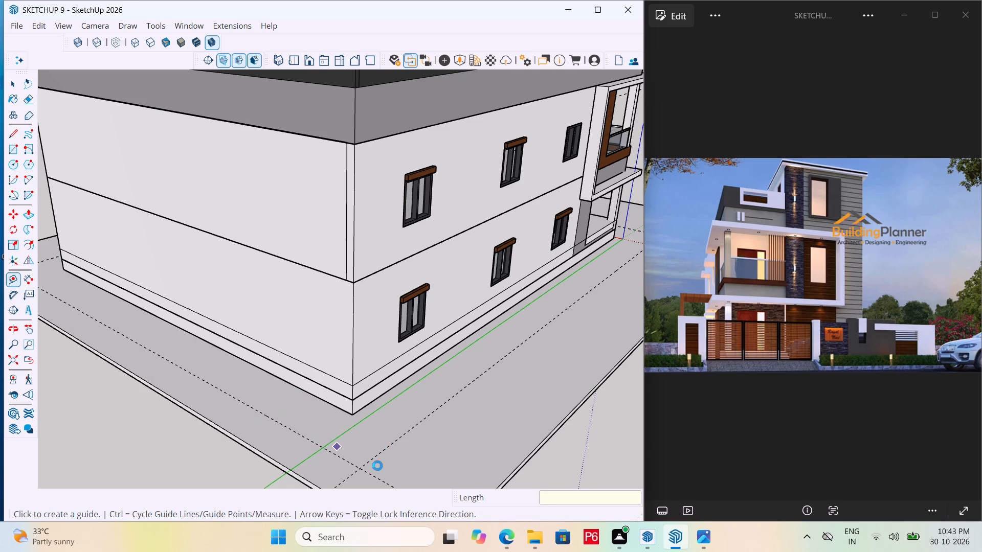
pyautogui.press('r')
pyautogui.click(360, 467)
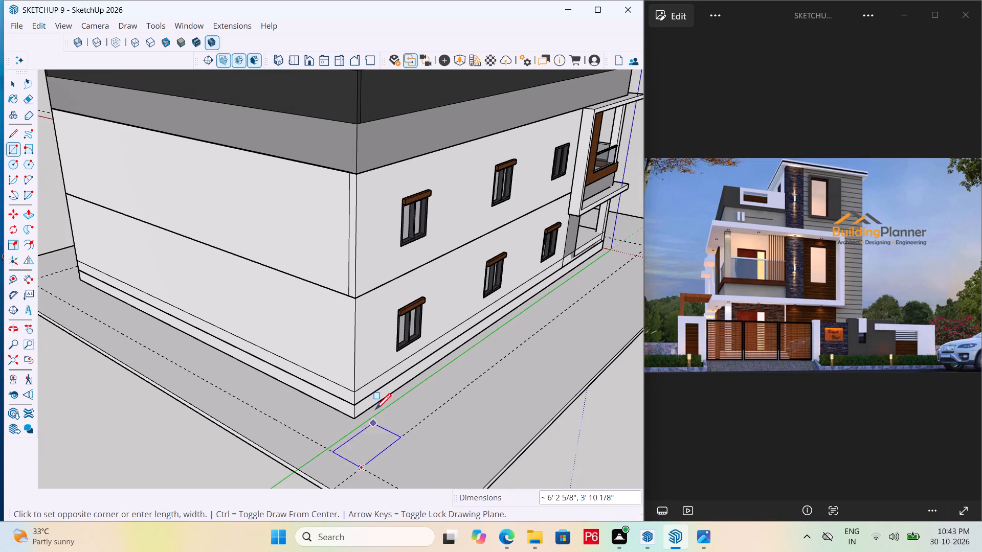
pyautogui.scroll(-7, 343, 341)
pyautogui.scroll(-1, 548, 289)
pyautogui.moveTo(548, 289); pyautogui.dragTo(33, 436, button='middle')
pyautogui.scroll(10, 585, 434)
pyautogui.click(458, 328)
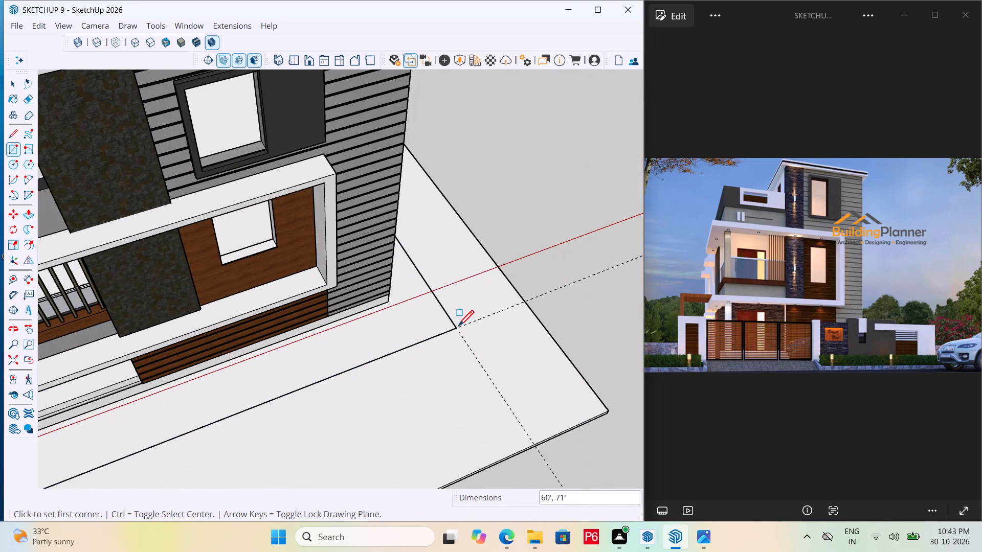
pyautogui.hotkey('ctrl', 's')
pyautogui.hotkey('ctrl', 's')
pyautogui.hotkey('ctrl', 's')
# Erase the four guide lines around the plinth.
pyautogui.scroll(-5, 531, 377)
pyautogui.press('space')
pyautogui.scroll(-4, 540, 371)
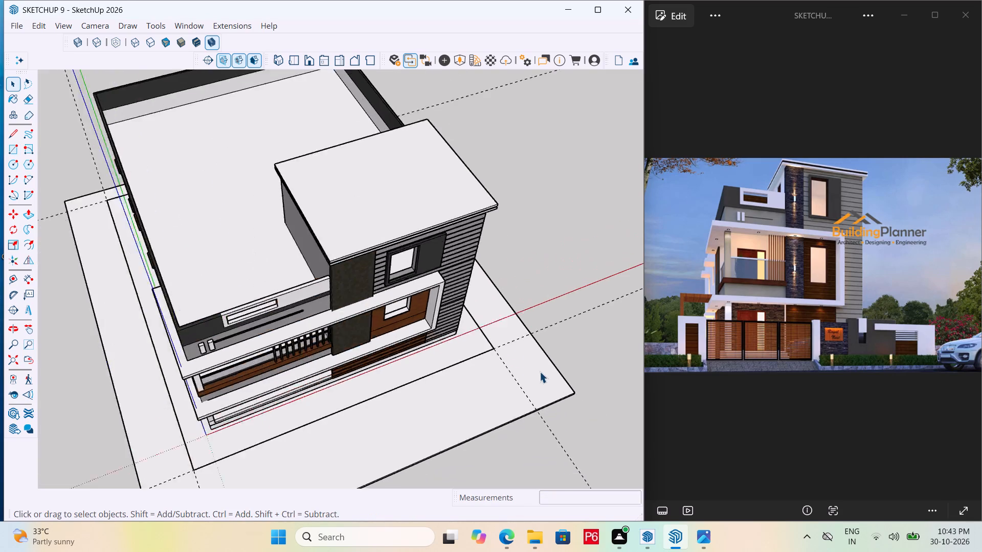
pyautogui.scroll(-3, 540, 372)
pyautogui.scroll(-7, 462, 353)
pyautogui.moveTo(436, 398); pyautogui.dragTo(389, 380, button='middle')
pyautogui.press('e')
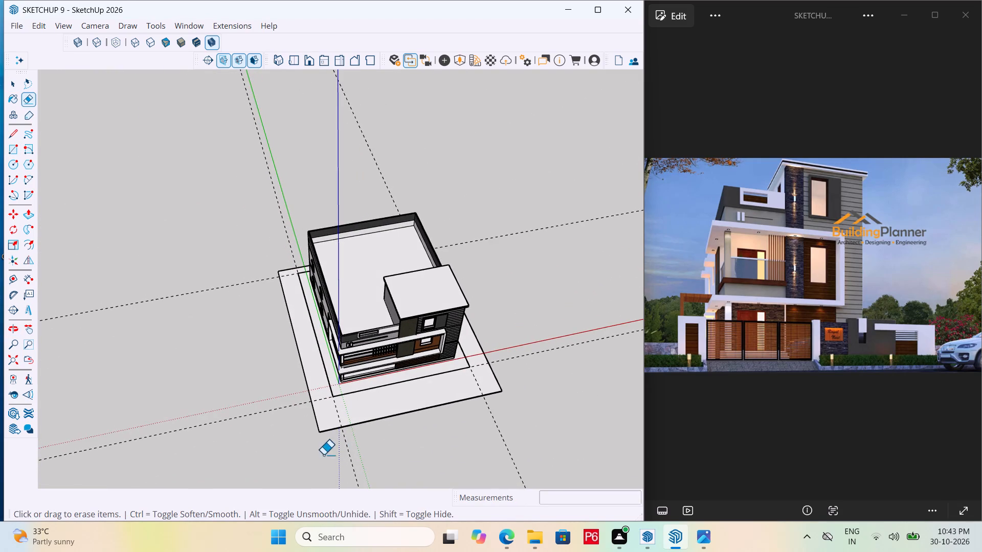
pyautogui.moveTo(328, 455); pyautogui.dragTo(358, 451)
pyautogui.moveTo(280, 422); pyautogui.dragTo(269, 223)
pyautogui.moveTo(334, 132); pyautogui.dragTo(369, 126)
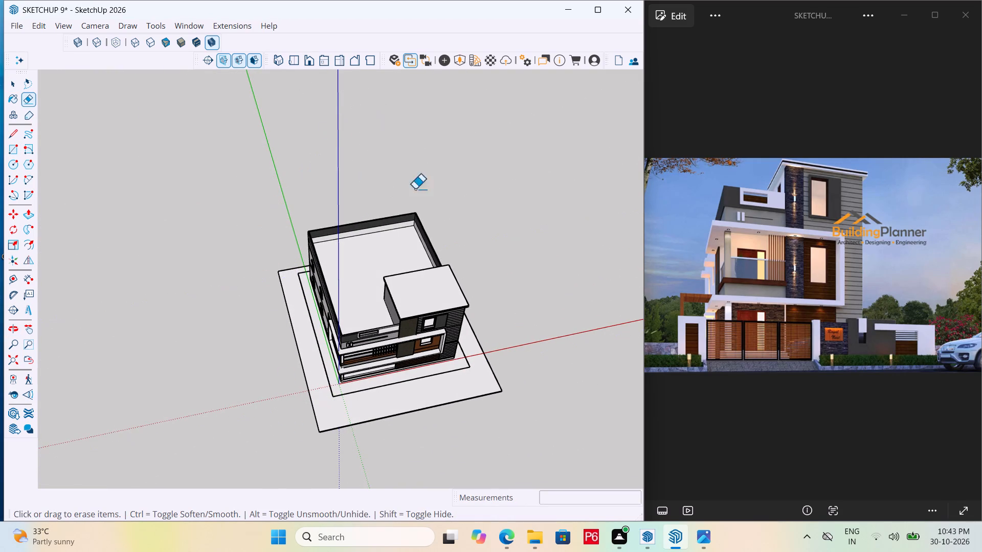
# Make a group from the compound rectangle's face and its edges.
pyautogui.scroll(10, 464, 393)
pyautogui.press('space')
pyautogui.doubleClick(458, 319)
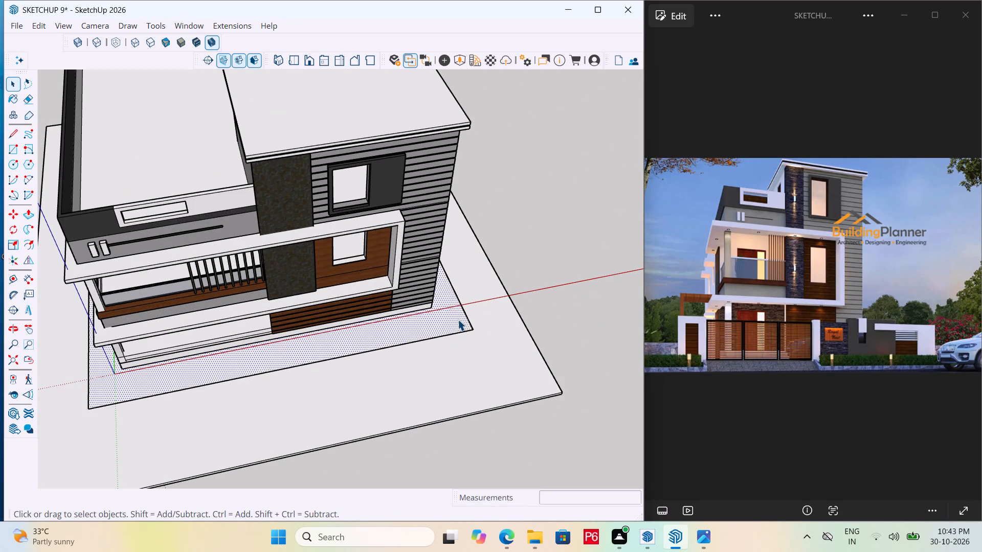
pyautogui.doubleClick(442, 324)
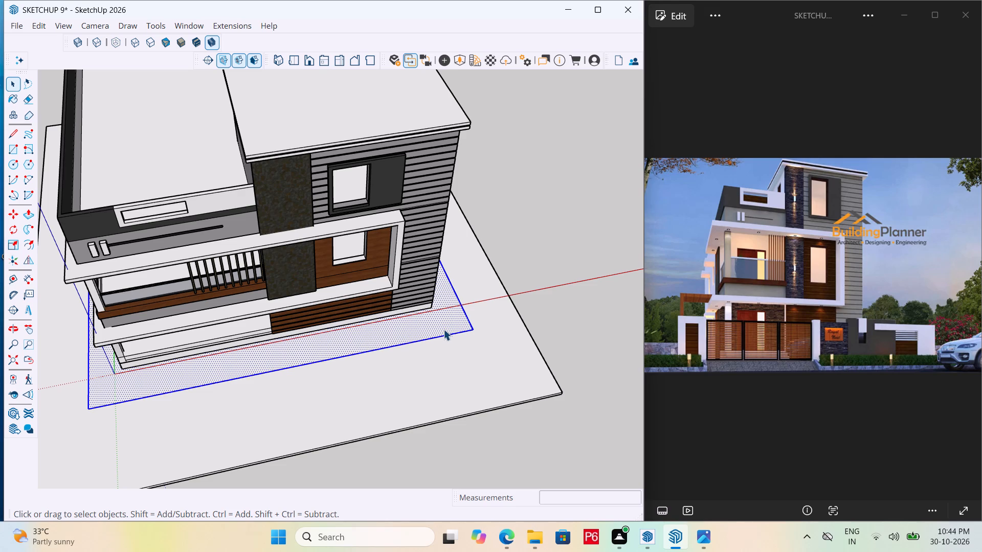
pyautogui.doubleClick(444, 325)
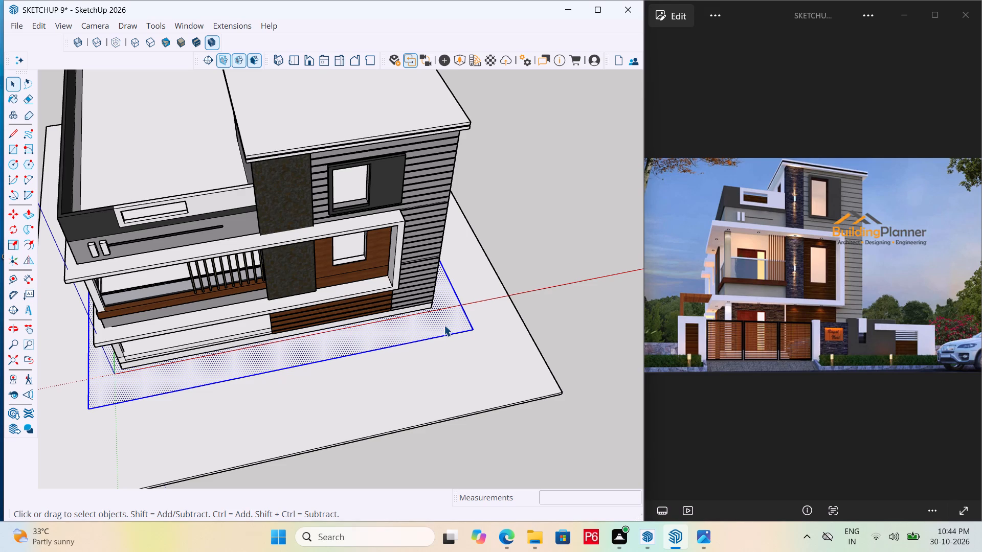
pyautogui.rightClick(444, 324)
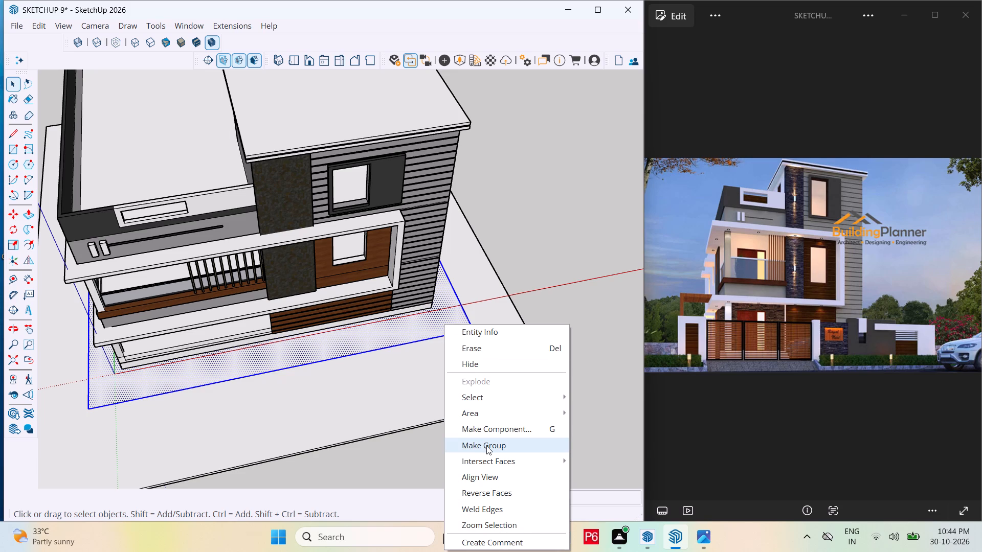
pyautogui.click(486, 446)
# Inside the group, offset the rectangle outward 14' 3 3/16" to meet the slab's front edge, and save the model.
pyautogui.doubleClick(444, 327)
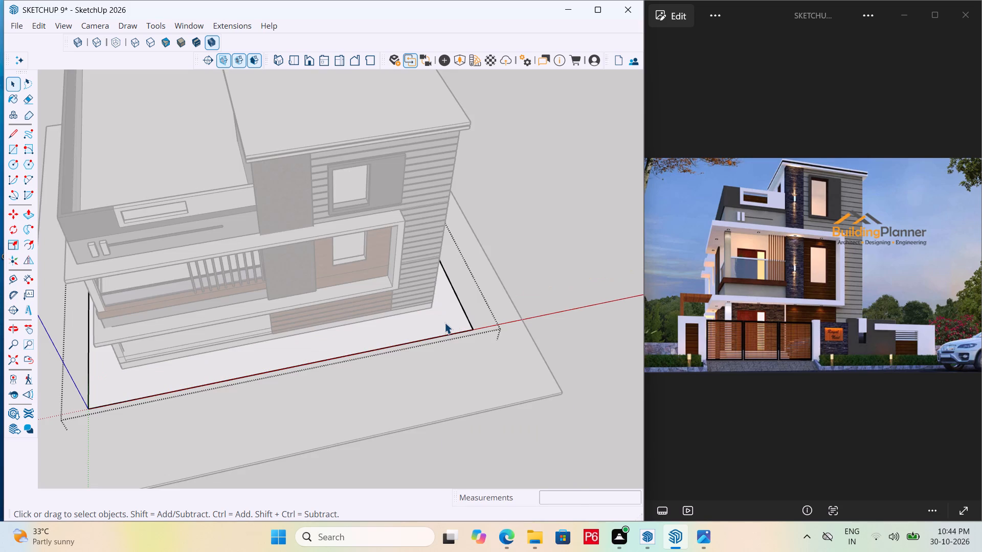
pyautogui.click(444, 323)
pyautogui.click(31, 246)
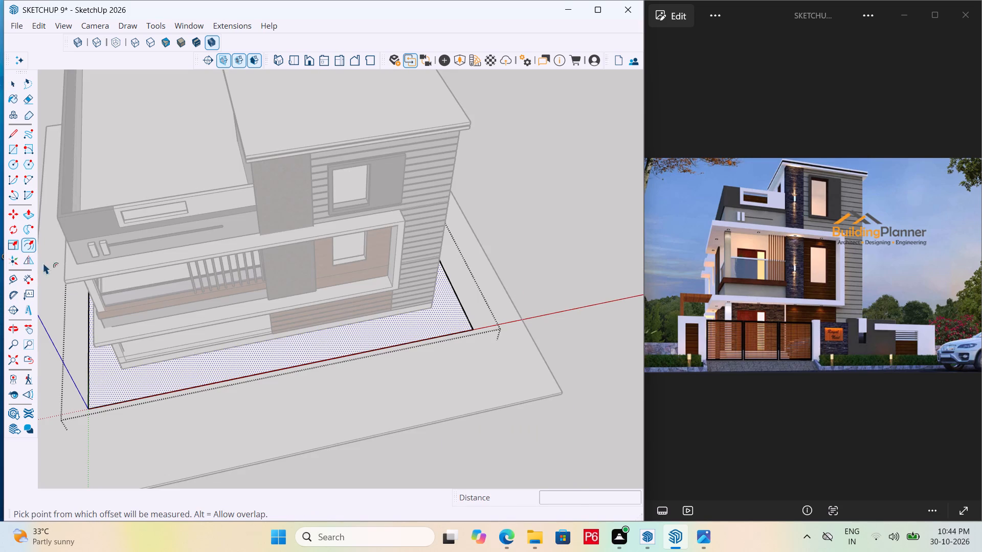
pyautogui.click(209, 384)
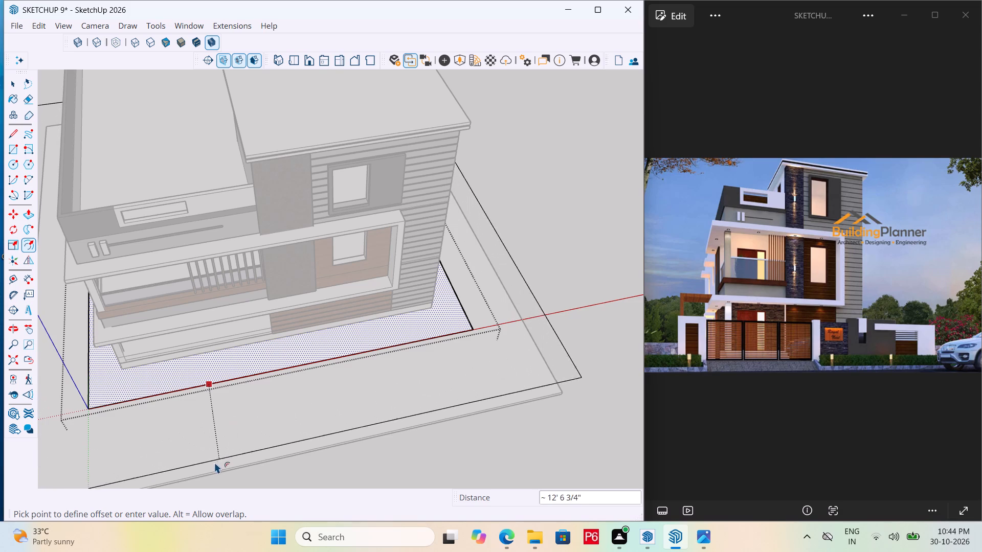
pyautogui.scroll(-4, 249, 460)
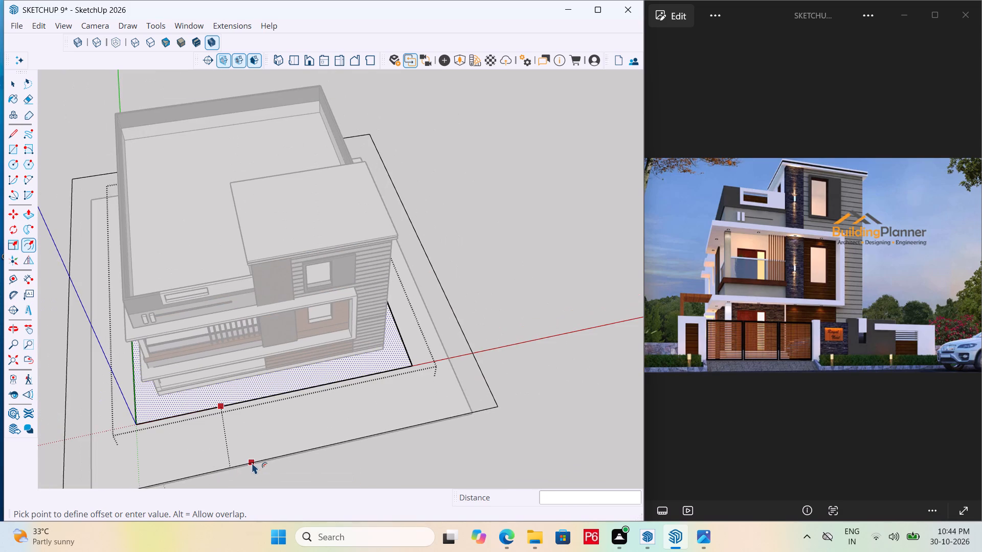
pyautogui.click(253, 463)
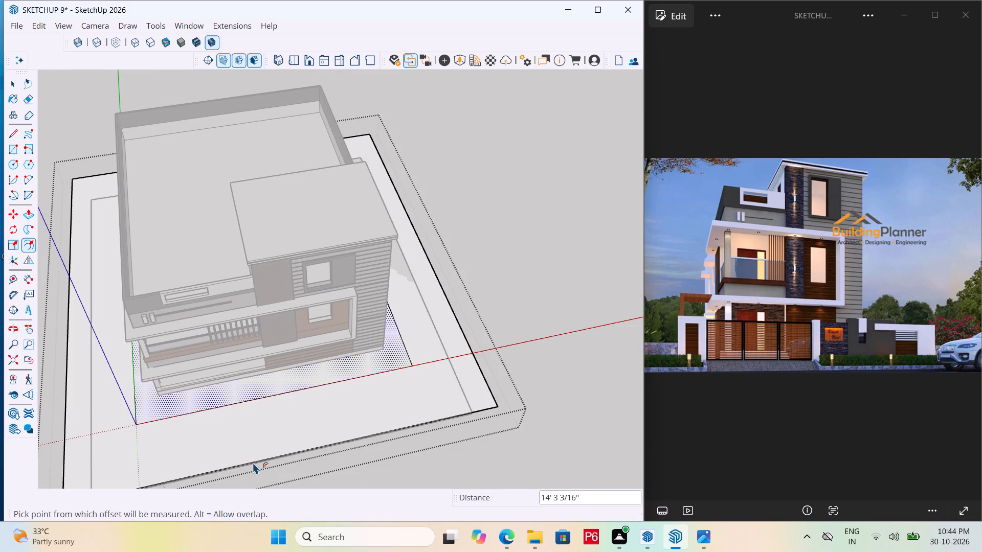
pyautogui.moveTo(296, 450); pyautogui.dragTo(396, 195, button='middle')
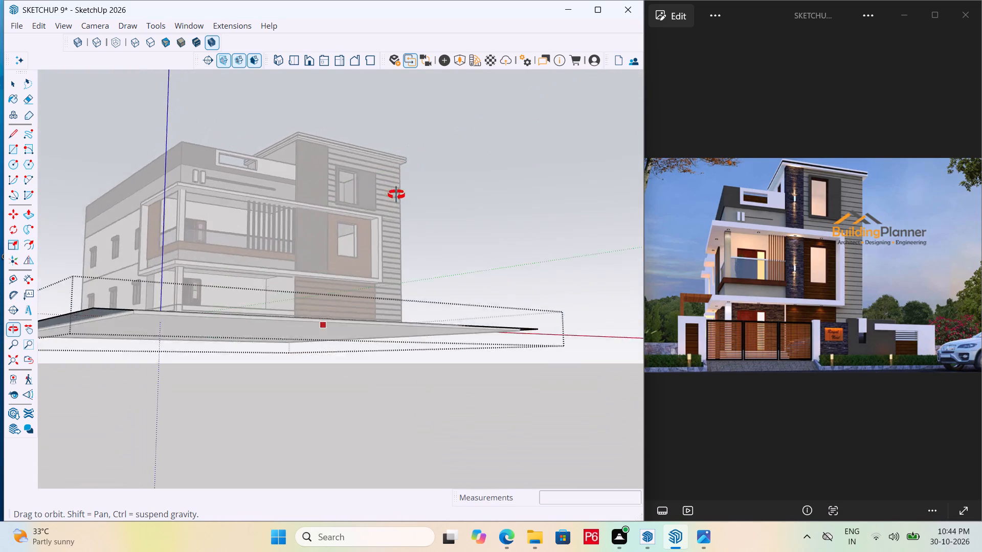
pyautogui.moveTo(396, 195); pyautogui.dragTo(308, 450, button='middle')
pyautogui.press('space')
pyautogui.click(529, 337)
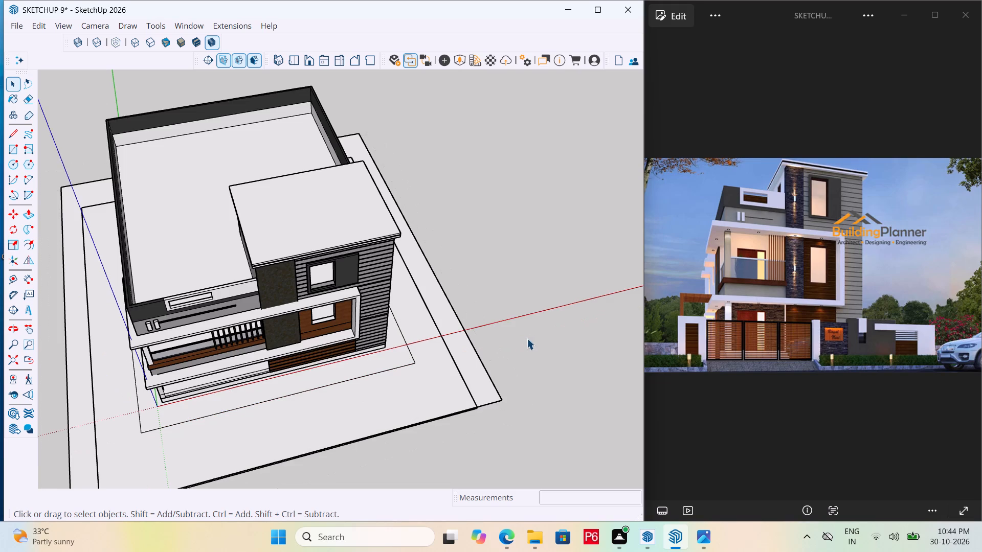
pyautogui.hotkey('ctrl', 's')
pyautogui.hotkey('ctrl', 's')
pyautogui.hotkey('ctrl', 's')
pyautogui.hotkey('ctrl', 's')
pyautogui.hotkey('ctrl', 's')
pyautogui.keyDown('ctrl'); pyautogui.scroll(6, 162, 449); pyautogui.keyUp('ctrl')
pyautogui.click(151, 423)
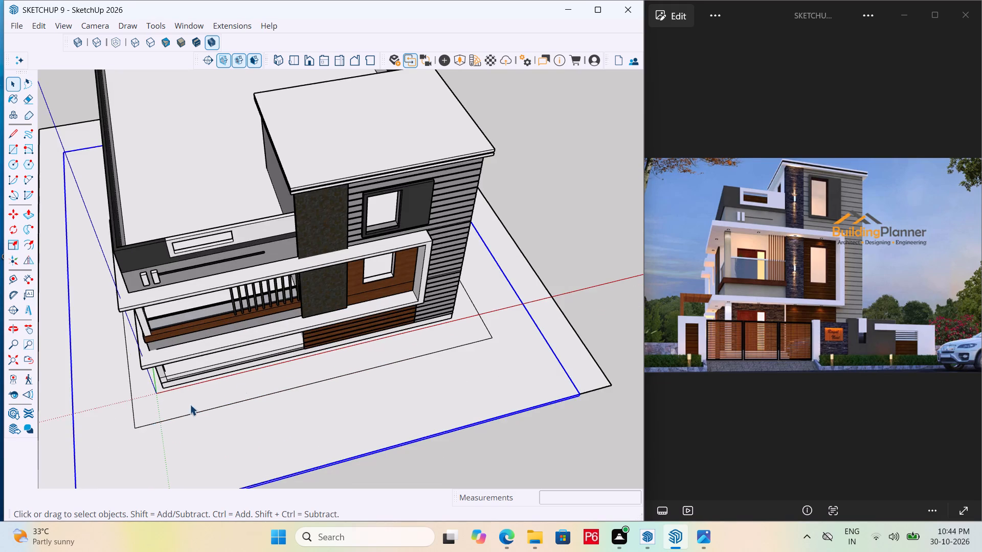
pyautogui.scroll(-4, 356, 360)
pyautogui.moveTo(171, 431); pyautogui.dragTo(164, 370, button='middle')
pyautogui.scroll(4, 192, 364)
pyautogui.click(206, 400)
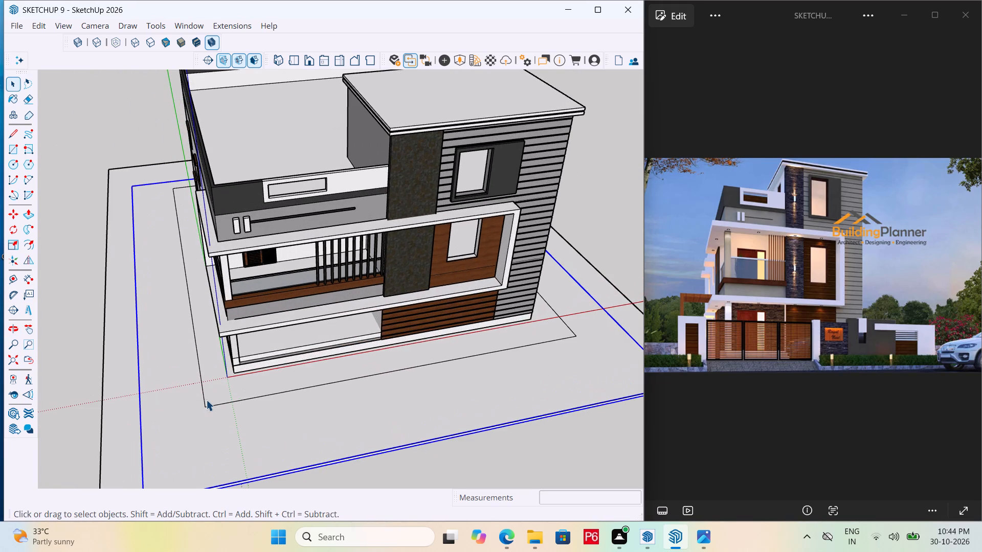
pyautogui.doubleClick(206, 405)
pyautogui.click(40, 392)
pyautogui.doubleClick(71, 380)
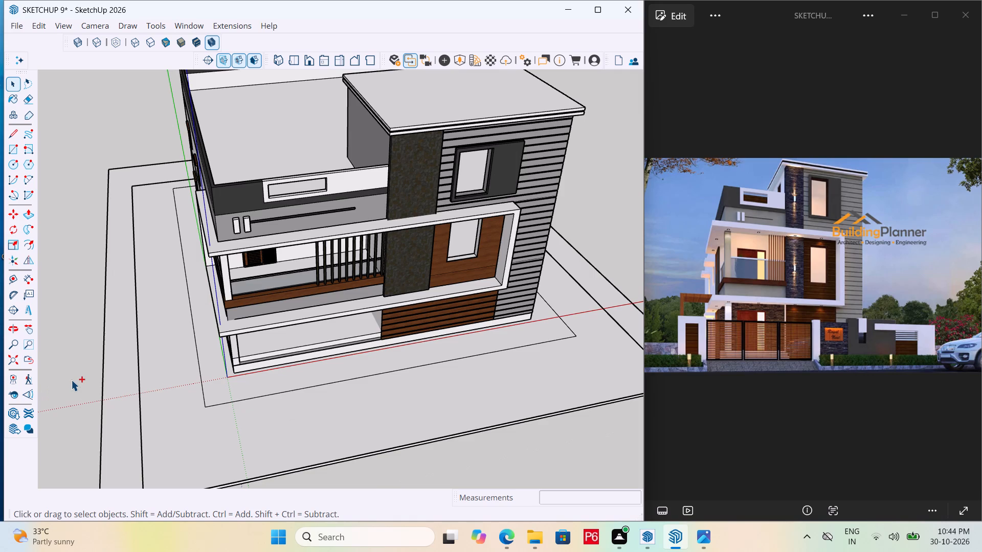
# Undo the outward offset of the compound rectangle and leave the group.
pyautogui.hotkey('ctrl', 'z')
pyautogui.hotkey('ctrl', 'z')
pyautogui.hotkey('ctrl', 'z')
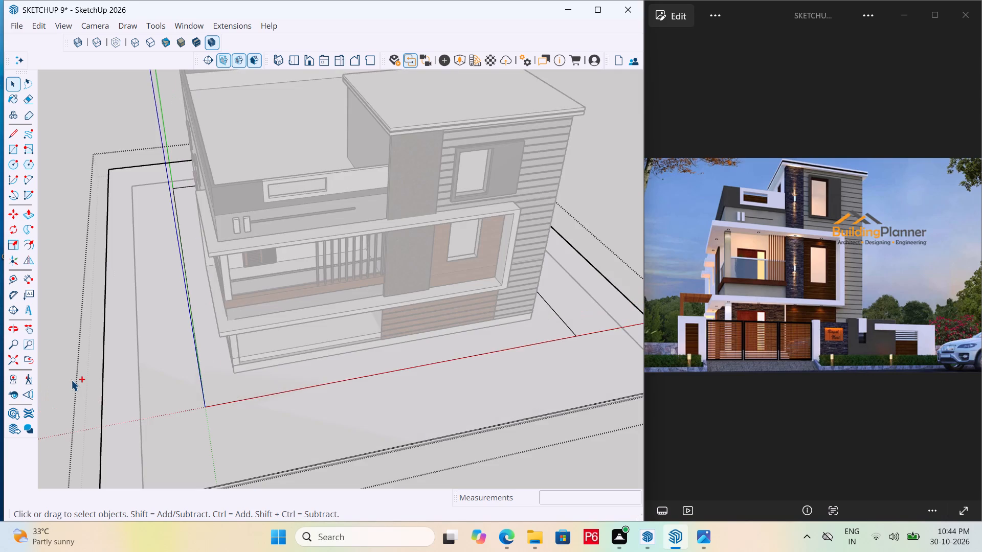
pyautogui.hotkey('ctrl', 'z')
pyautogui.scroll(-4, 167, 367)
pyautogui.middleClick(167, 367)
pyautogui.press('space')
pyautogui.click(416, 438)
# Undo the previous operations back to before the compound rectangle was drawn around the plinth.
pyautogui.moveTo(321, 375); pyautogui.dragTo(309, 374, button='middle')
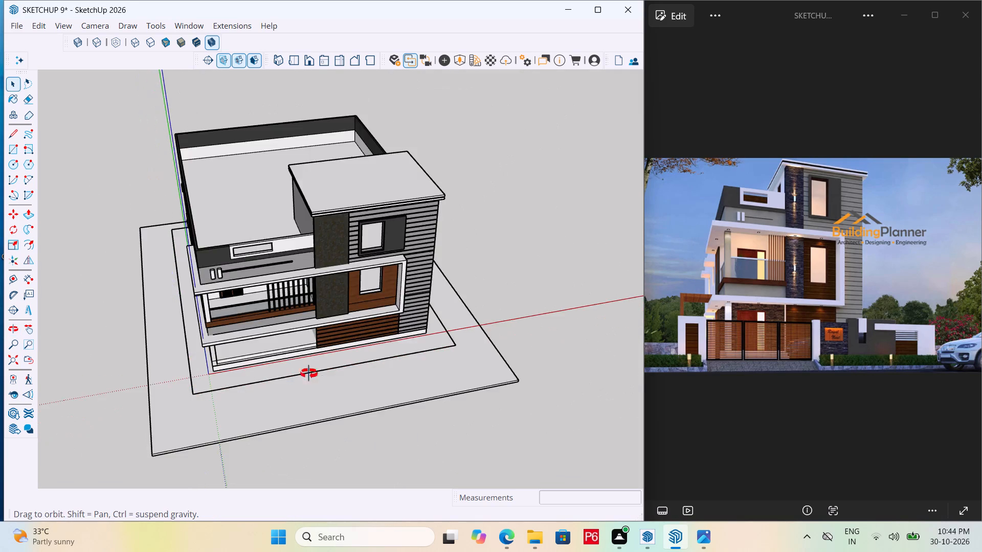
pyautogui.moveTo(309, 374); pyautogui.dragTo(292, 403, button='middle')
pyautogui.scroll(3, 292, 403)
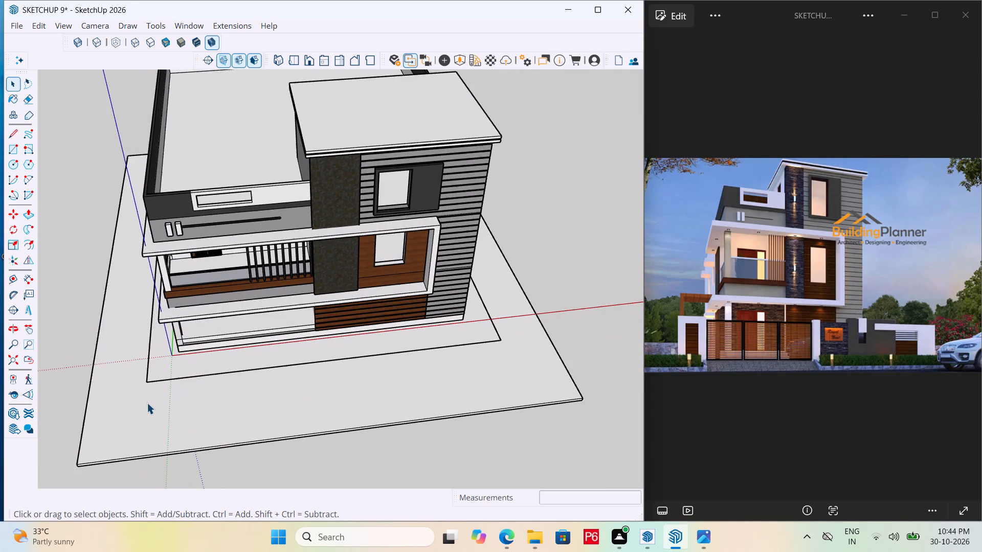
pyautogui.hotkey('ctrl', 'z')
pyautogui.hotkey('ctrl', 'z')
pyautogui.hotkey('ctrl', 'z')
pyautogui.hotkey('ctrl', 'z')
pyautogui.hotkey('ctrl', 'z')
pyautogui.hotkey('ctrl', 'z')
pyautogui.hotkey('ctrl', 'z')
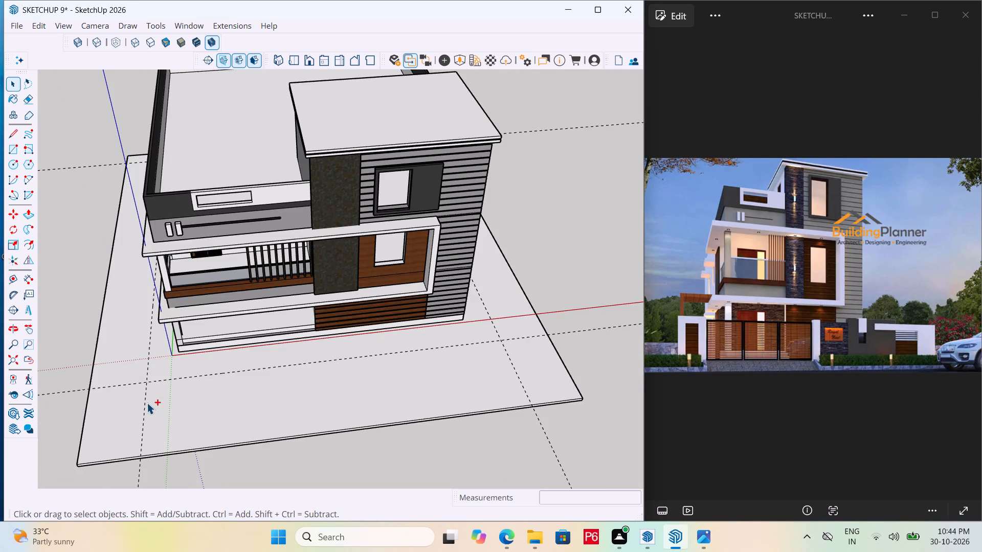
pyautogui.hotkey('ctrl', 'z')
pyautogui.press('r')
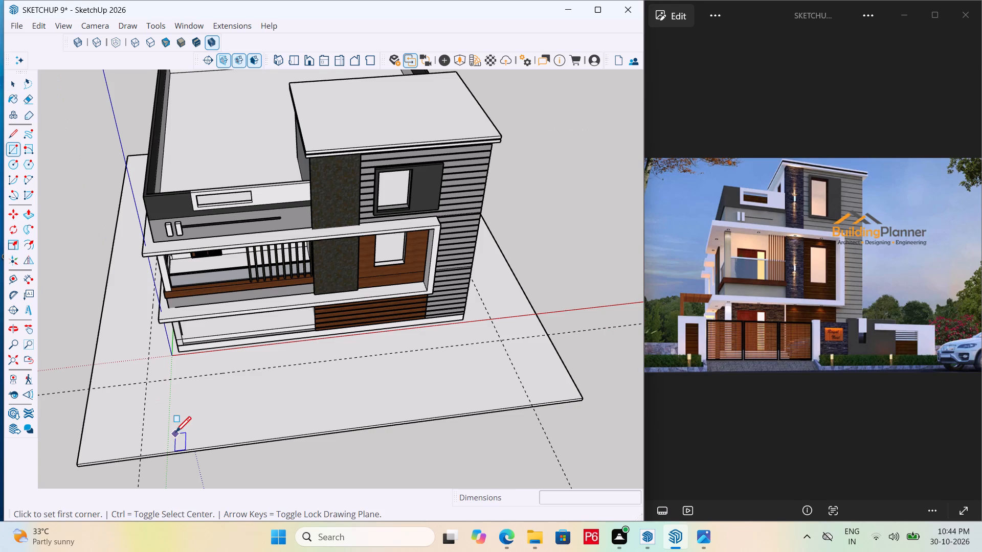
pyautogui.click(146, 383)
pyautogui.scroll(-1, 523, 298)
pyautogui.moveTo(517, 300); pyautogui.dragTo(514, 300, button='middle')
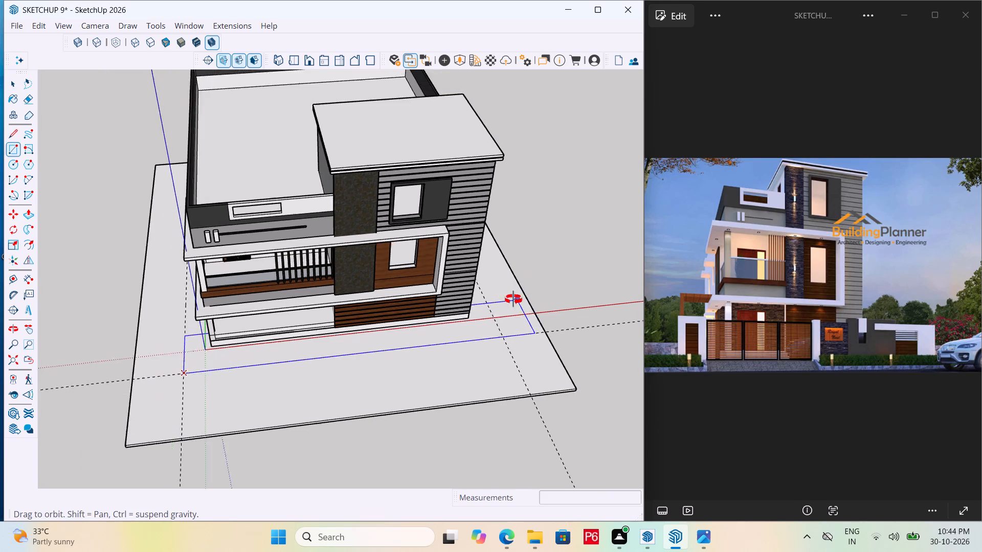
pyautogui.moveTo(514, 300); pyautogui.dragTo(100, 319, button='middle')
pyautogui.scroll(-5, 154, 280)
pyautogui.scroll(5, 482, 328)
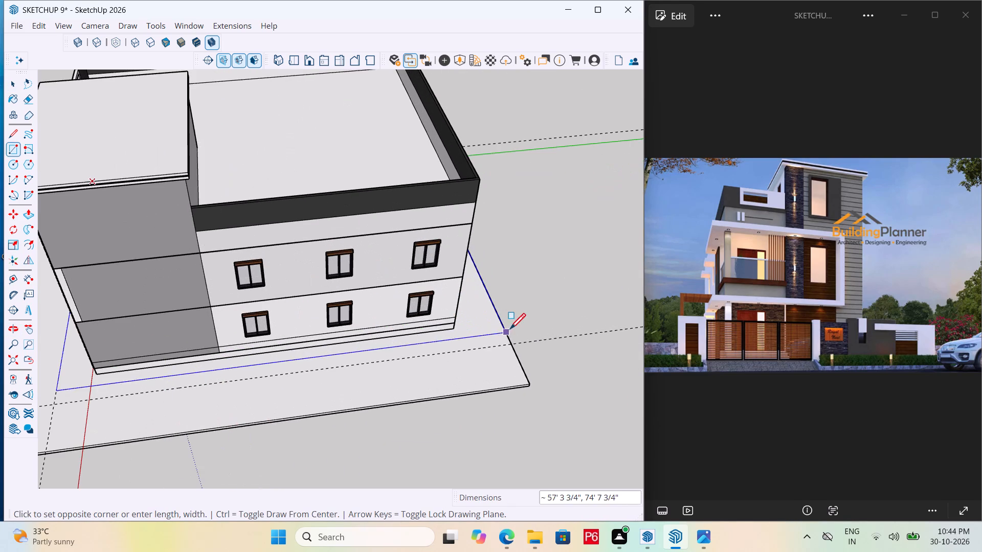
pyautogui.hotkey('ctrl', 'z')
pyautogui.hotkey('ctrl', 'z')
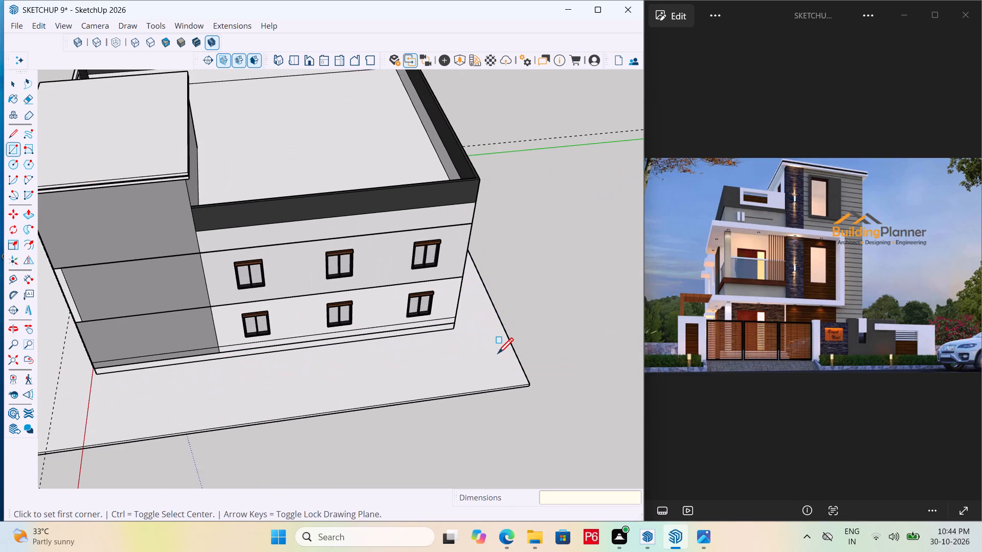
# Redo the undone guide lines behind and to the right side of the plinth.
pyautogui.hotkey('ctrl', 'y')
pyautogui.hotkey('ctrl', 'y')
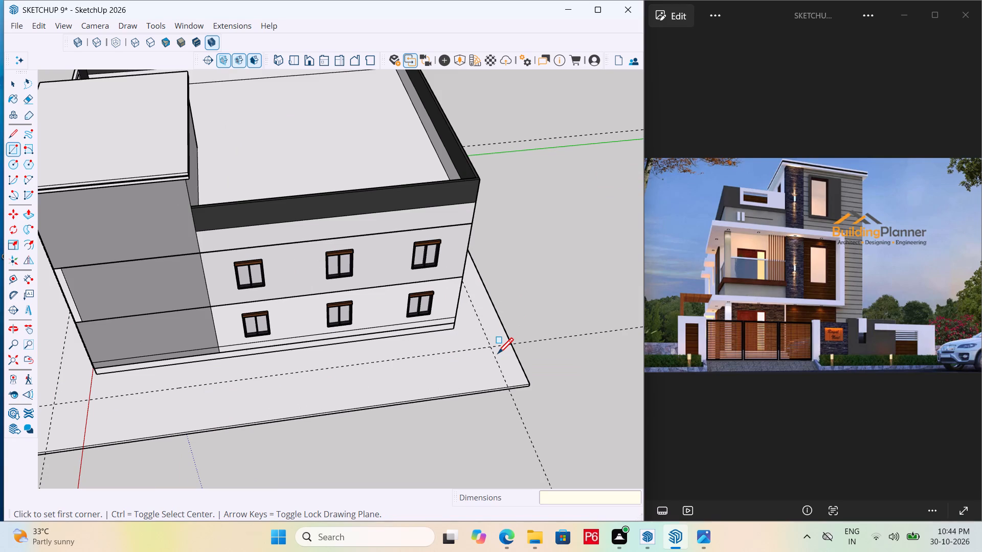
# Draw a 71' by 60' rectangle on the slab between the rear-right and front-left guide intersections, and save the model.
pyautogui.scroll(11, 494, 350)
pyautogui.click(486, 341)
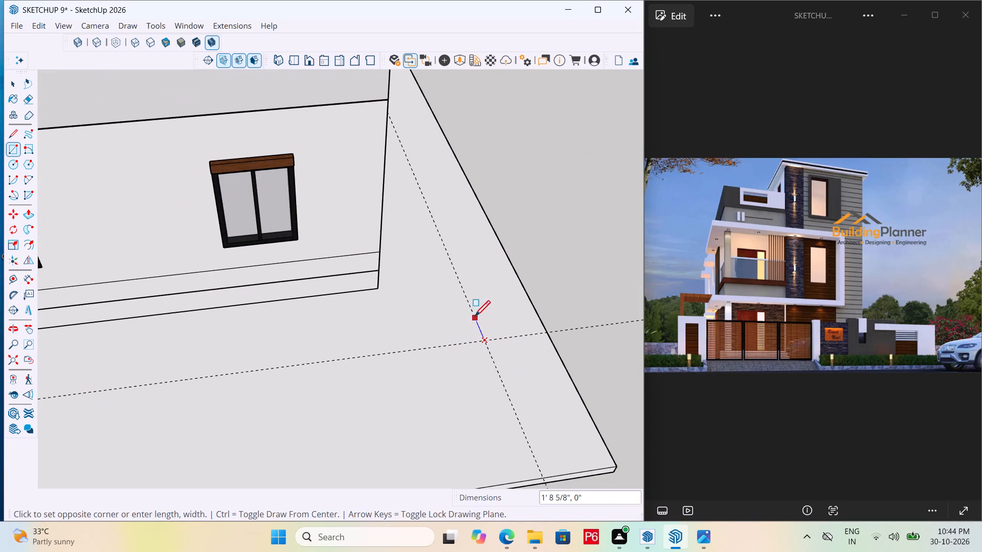
pyautogui.scroll(-17, 504, 285)
pyautogui.scroll(-6, 560, 328)
pyautogui.moveTo(244, 259); pyautogui.dragTo(370, 251, button='middle')
pyautogui.scroll(1, 246, 259)
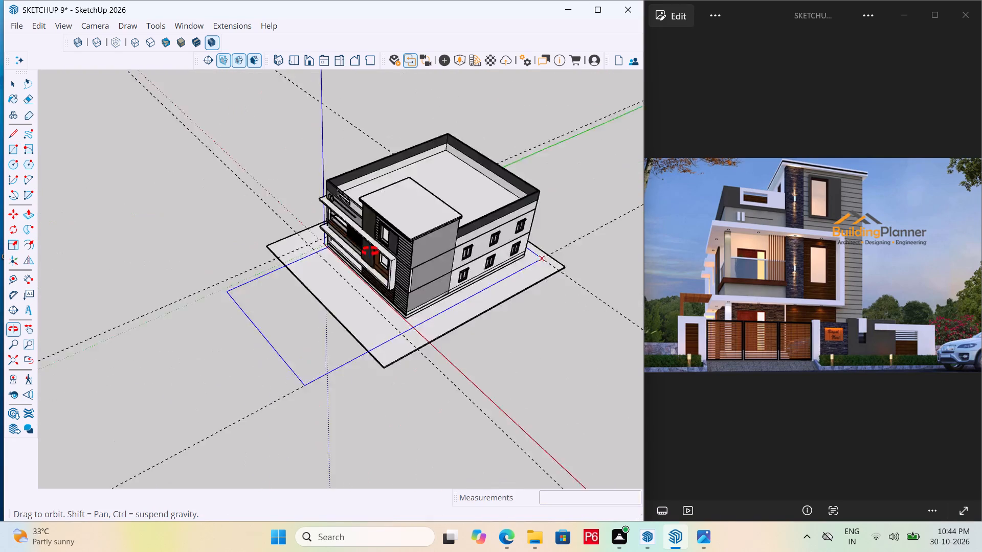
pyautogui.moveTo(370, 251); pyautogui.dragTo(490, 231, button='middle')
pyautogui.scroll(13, 385, 231)
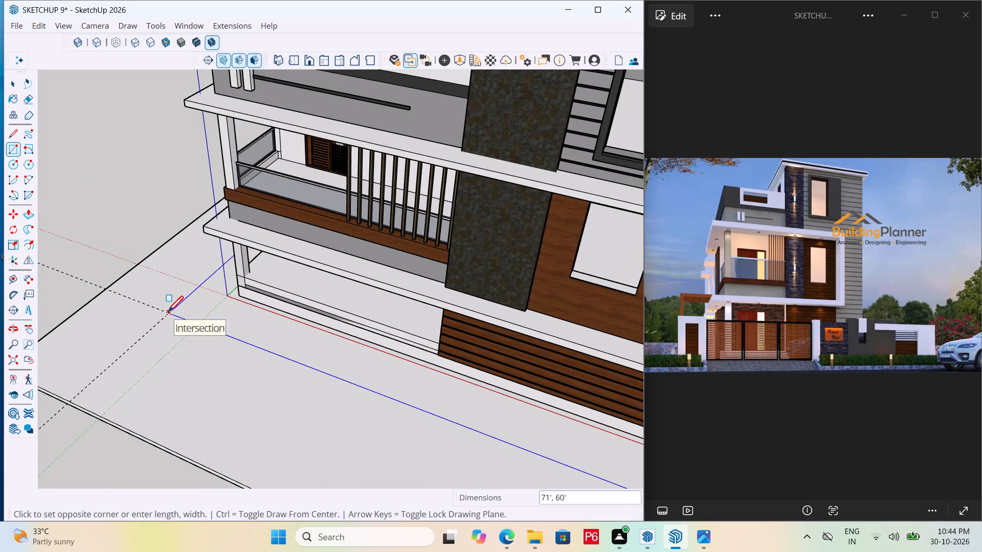
pyautogui.click(168, 313)
pyautogui.scroll(-4, 188, 285)
pyautogui.hotkey('ctrl', 's')
pyautogui.hotkey('ctrl', 's')
pyautogui.hotkey('ctrl', 's')
pyautogui.hotkey('ctrl', 's')
pyautogui.keyDown('ctrl'); pyautogui.moveTo(139, 355); pyautogui.dragTo(142, 356, button='middle'); pyautogui.keyUp('ctrl')
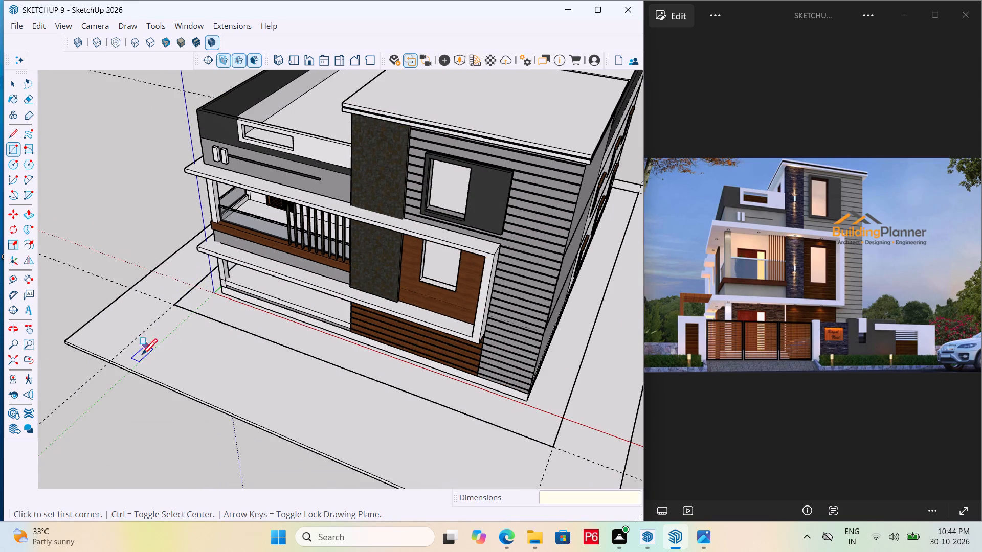
pyautogui.keyDown('ctrl'); pyautogui.moveTo(142, 356); pyautogui.dragTo(409, 370, button='middle'); pyautogui.keyUp('ctrl')
pyautogui.scroll(5, 248, 376)
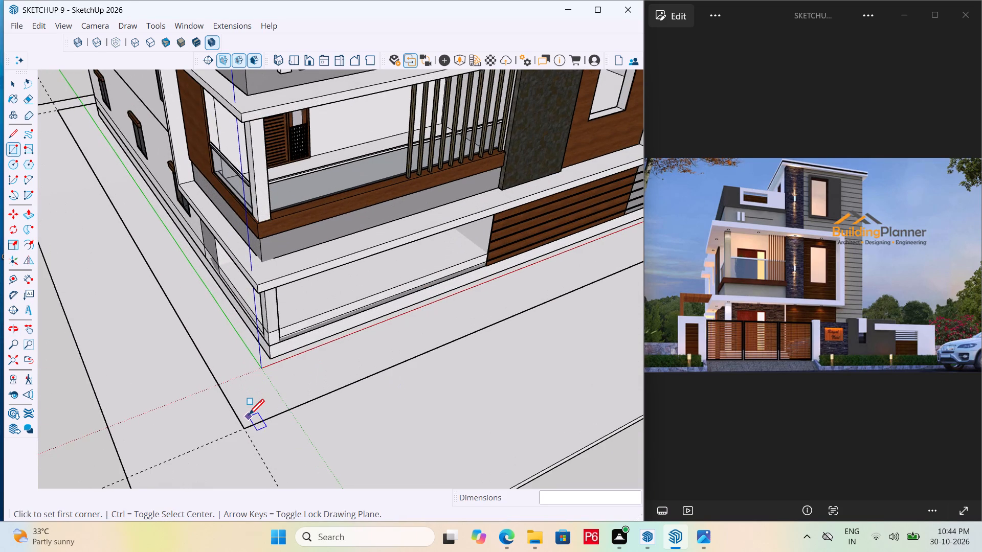
# Undo the compound rectangle drawn on the slab outside the group.
pyautogui.hotkey('ctrl', 'z')
pyautogui.press('space')
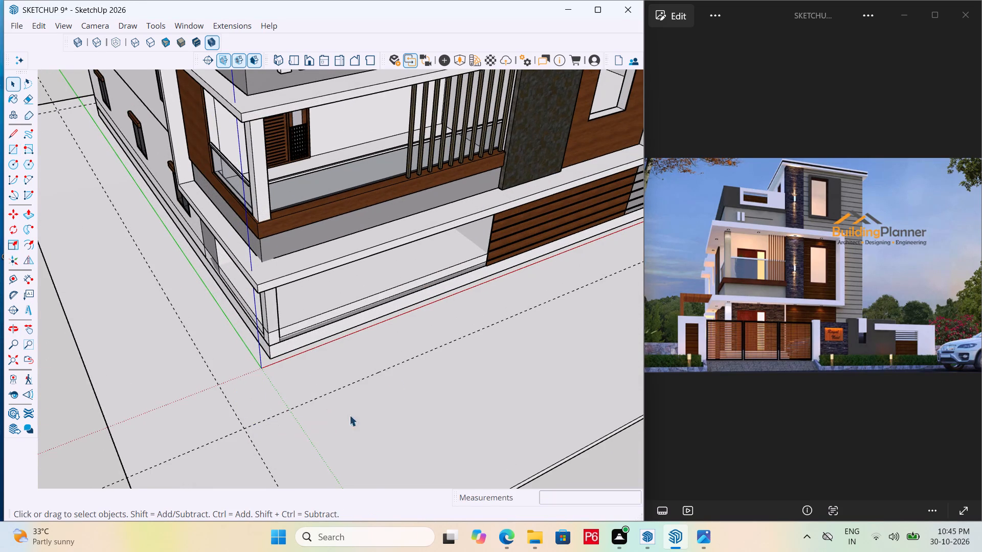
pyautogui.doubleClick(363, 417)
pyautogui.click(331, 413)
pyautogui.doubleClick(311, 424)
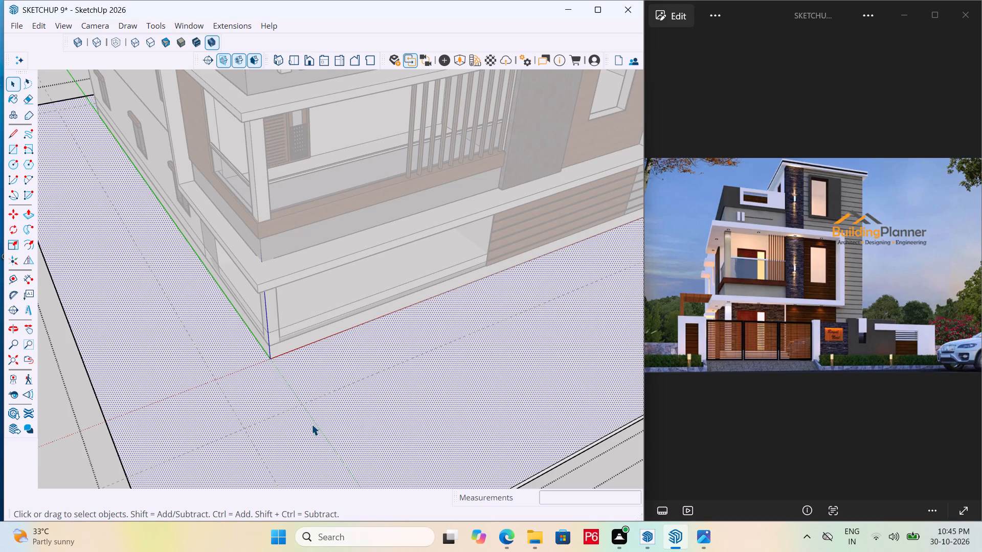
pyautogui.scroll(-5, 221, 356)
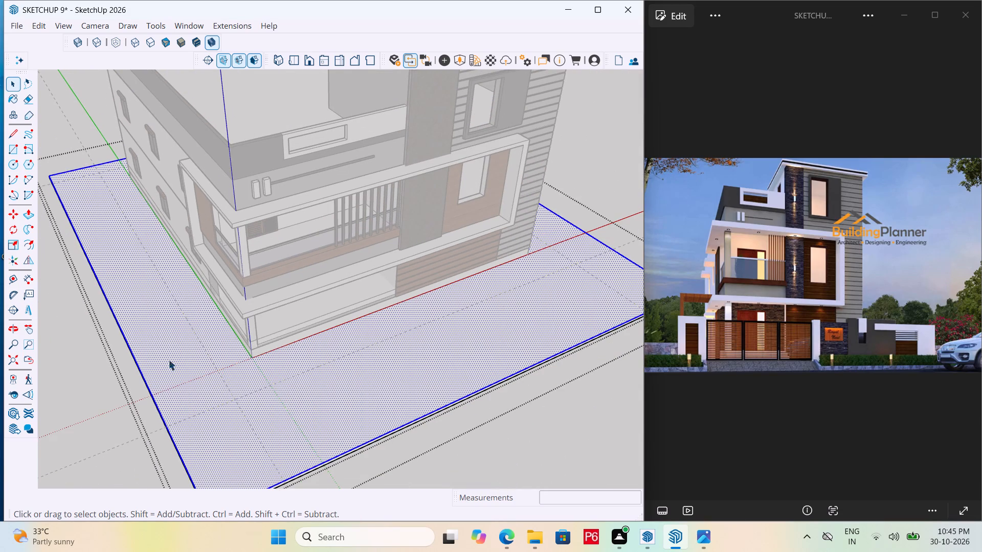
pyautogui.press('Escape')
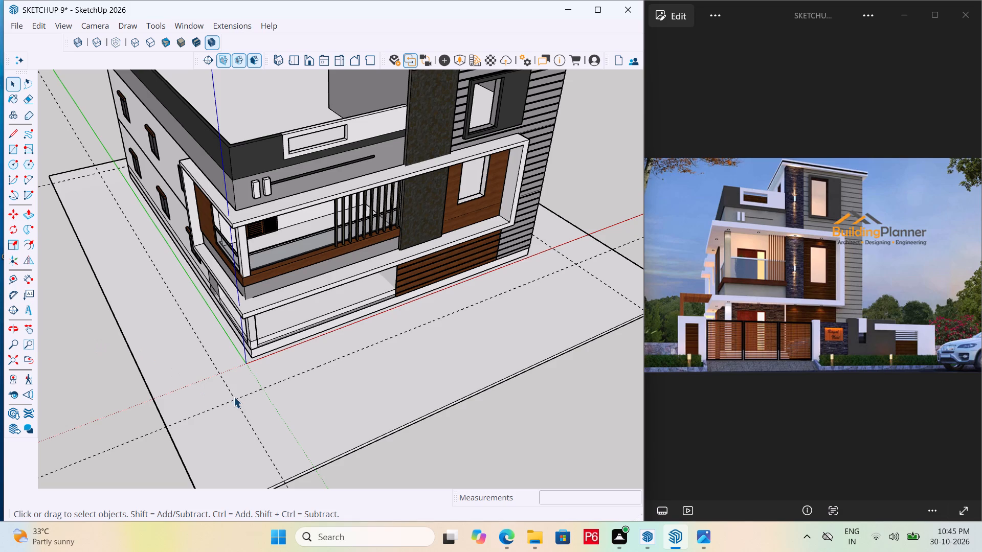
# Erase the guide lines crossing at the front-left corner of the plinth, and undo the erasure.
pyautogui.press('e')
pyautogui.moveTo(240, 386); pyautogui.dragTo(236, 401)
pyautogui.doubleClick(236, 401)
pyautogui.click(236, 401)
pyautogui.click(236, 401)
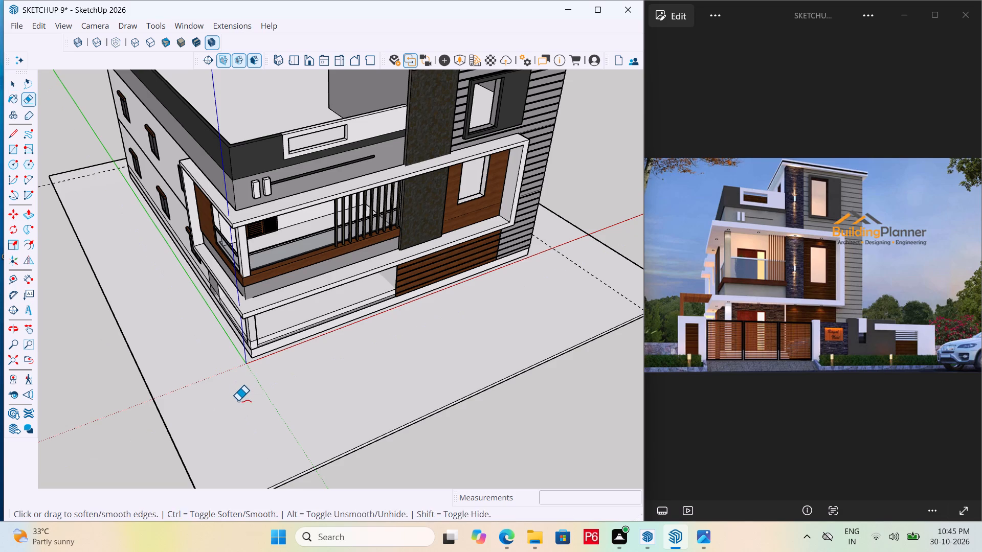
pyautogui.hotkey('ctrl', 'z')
# Inside the slab group, draw a 71' long compound rectangle between the front-left and rear-right guide intersections around the plinth.
pyautogui.press('r')
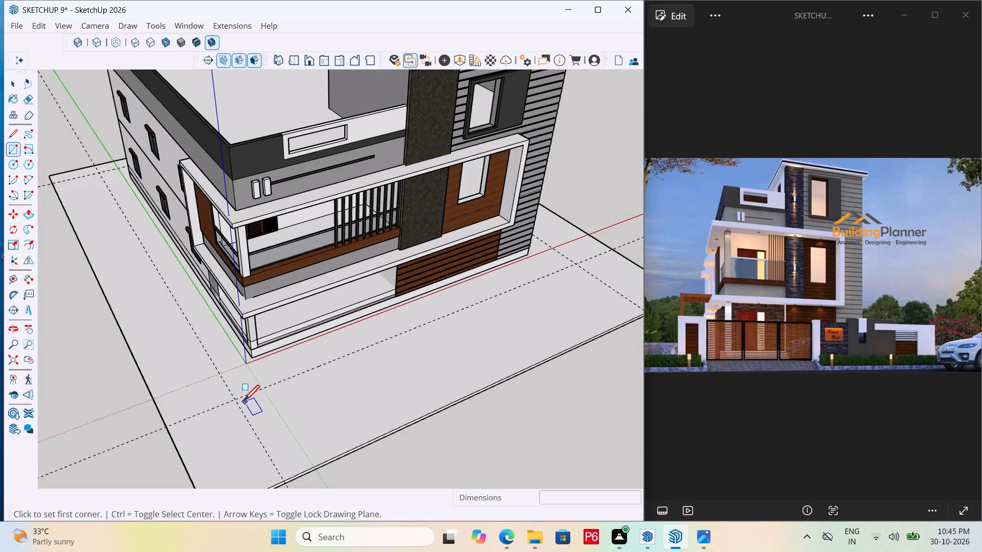
pyautogui.press('space')
pyautogui.doubleClick(281, 407)
pyautogui.click(284, 404)
pyautogui.press('r')
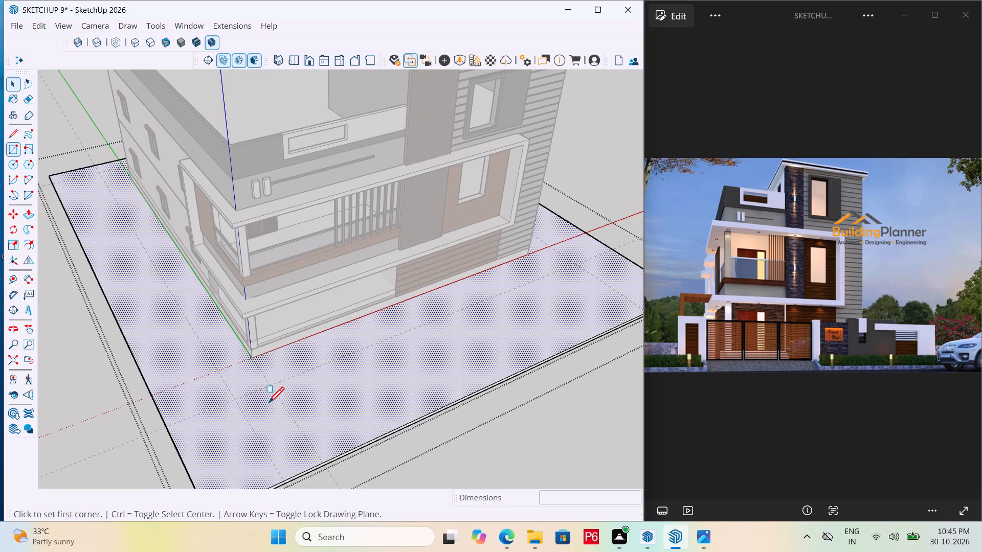
pyautogui.moveTo(233, 402); pyautogui.dragTo(237, 394)
pyautogui.scroll(-7, 461, 235)
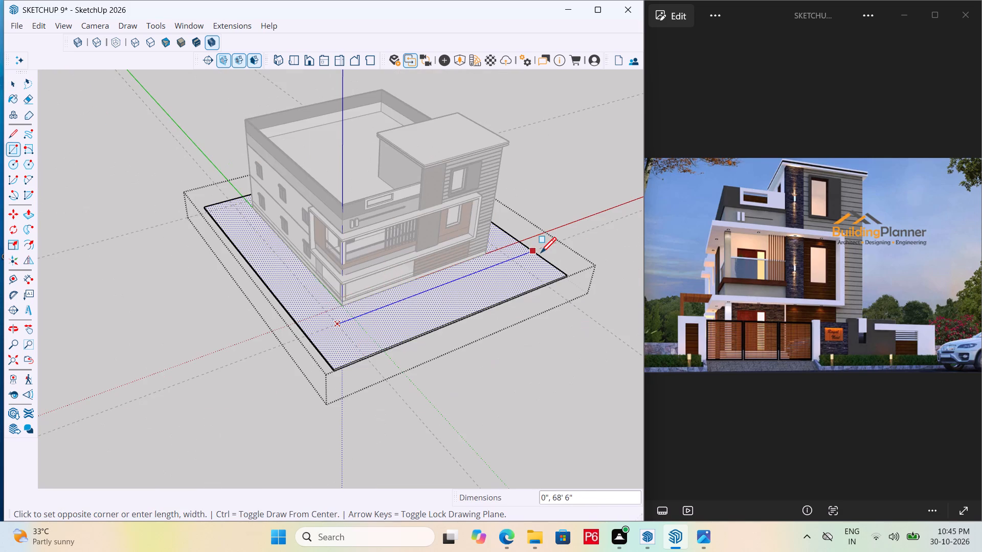
pyautogui.scroll(-4, 547, 250)
pyautogui.moveTo(549, 250); pyautogui.dragTo(44, 294, button='middle')
pyautogui.scroll(6, 473, 369)
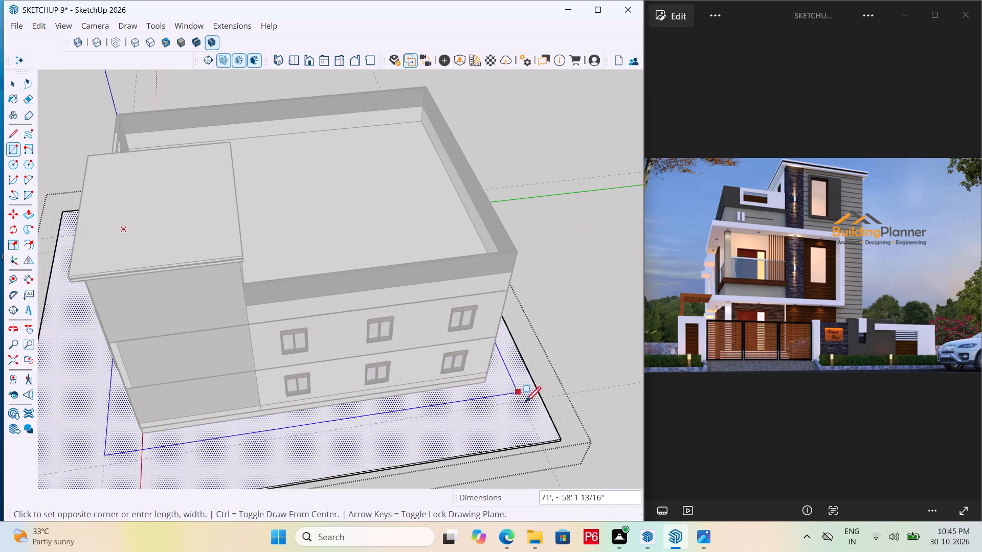
pyautogui.click(526, 401)
pyautogui.press('space')
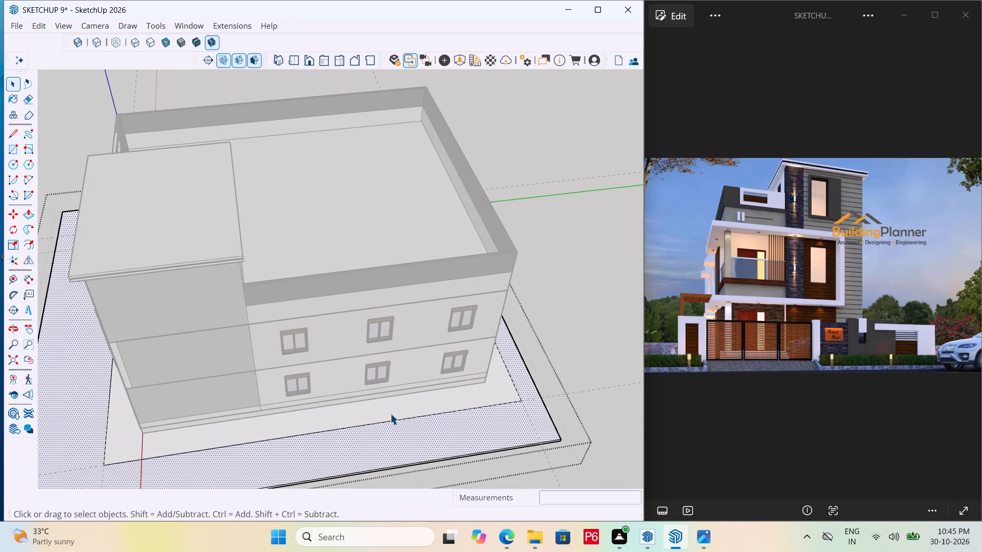
# Offset the compound rectangle outward by 6" on the slab.
pyautogui.scroll(-4, 382, 346)
pyautogui.scroll(2, 288, 400)
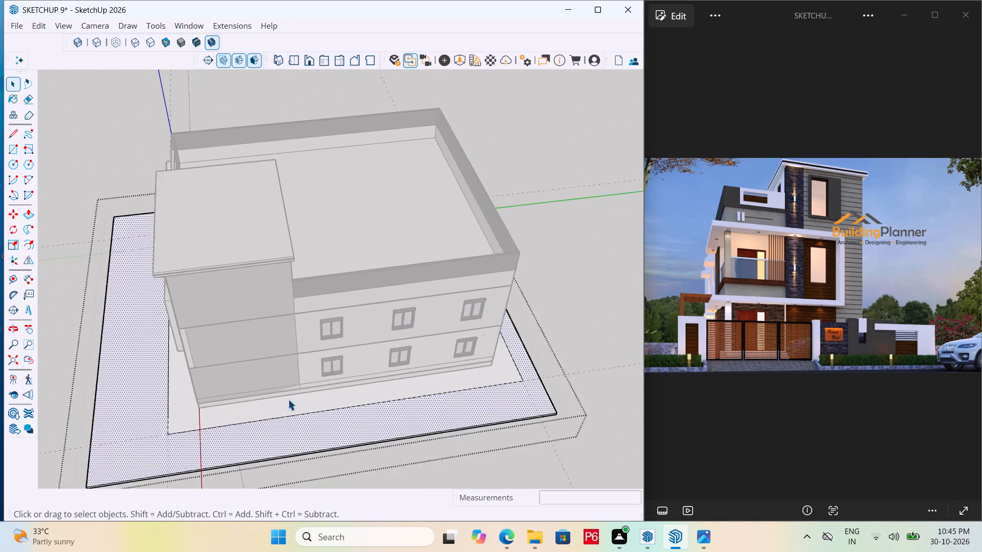
pyautogui.scroll(2, 288, 399)
pyautogui.click(292, 411)
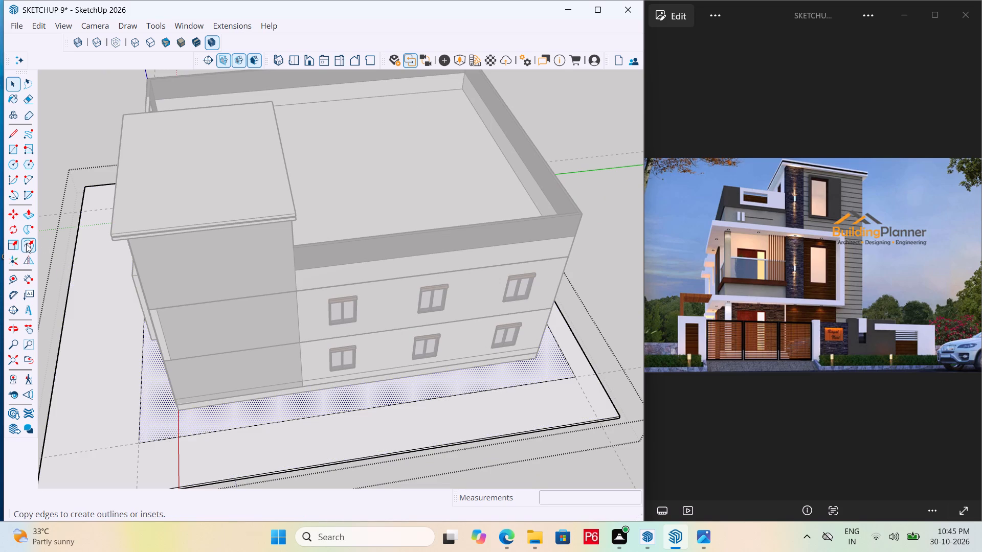
pyautogui.click(27, 244)
pyautogui.click(167, 437)
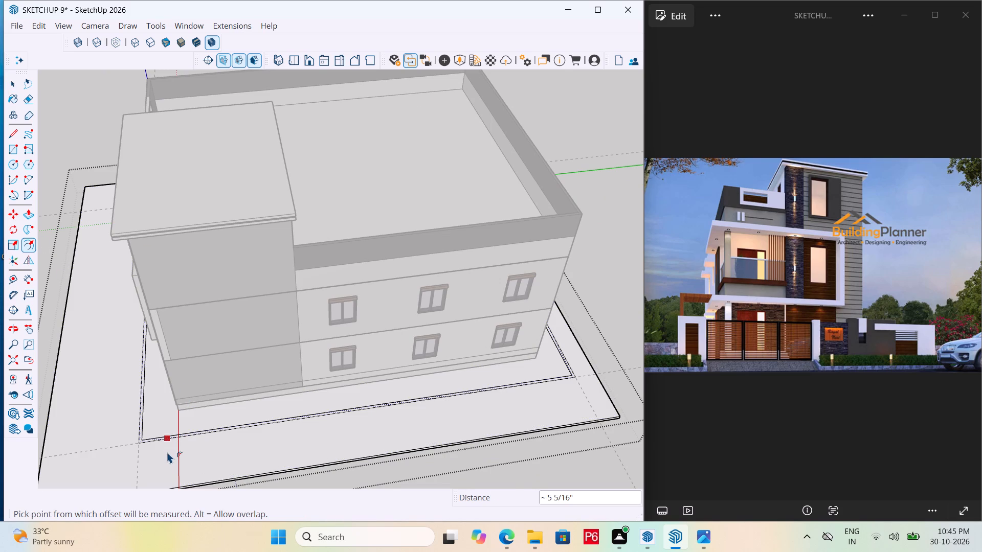
pyautogui.hotkey('ctrl', 'z')
pyautogui.scroll(4, 171, 446)
pyautogui.click(187, 433)
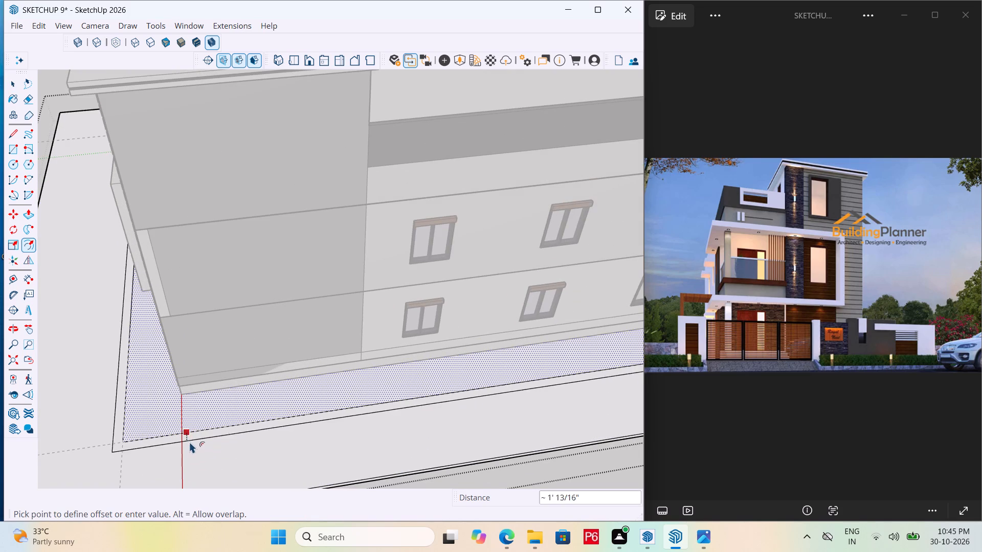
pyautogui.press('6')
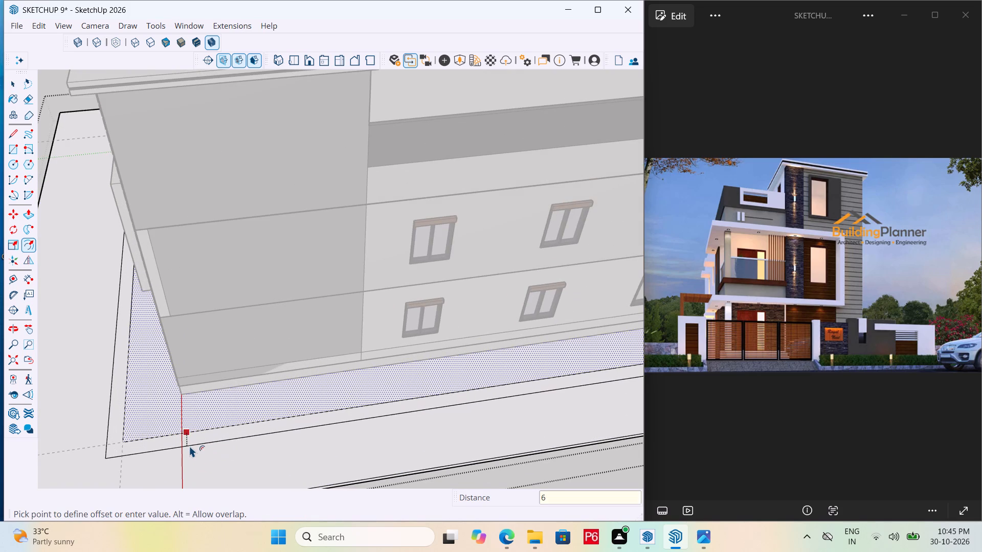
pyautogui.hotkey('shift', '"')
pyautogui.press('Return')
pyautogui.scroll(6, 116, 455)
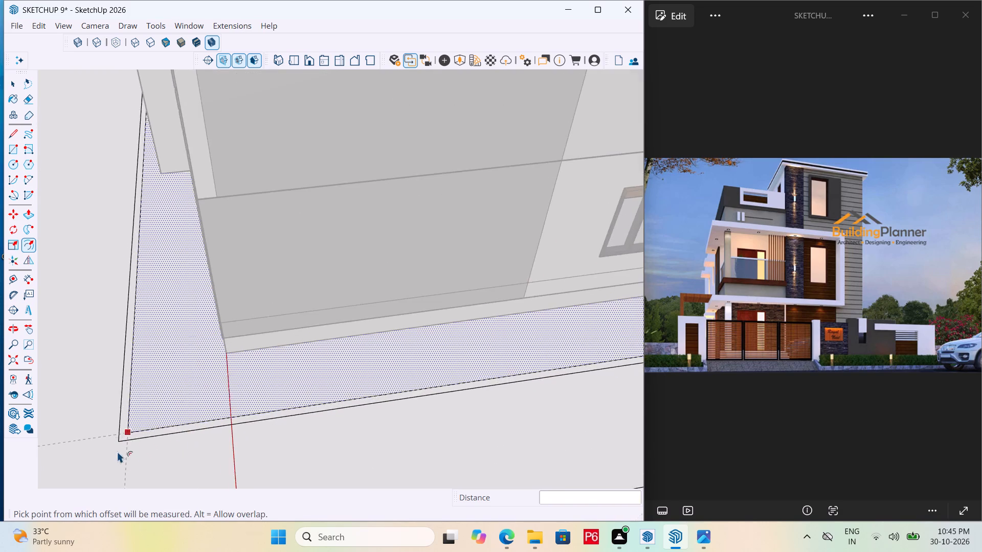
# Push/Pull the 6" wide strip around the compound rectangle up 7' to form the compound wall.
pyautogui.moveTo(122, 457); pyautogui.dragTo(248, 424, button='middle')
pyautogui.scroll(1, 249, 430)
pyautogui.scroll(-5, 131, 284)
pyautogui.press('space')
pyautogui.scroll(10, 177, 406)
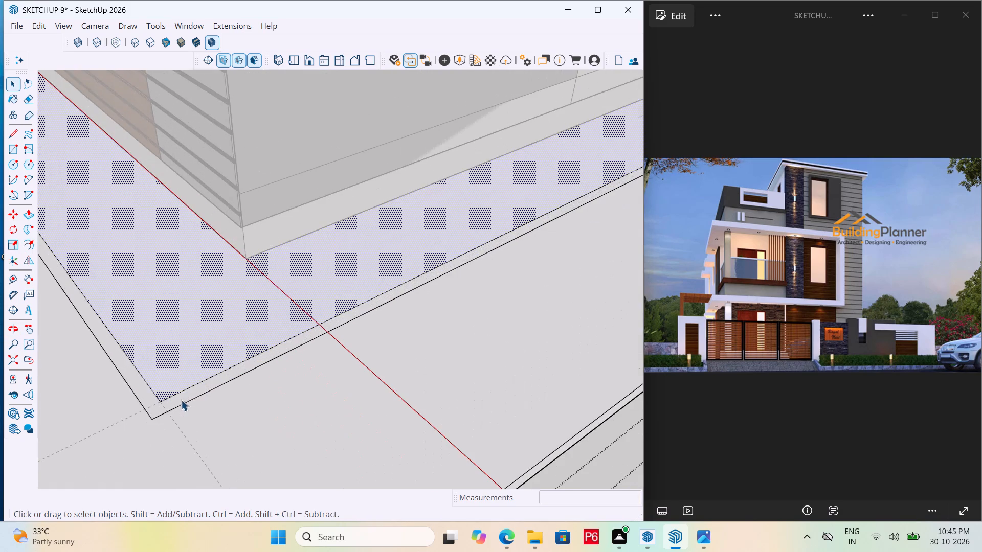
pyautogui.click(191, 392)
pyautogui.press('p')
pyautogui.click(191, 392)
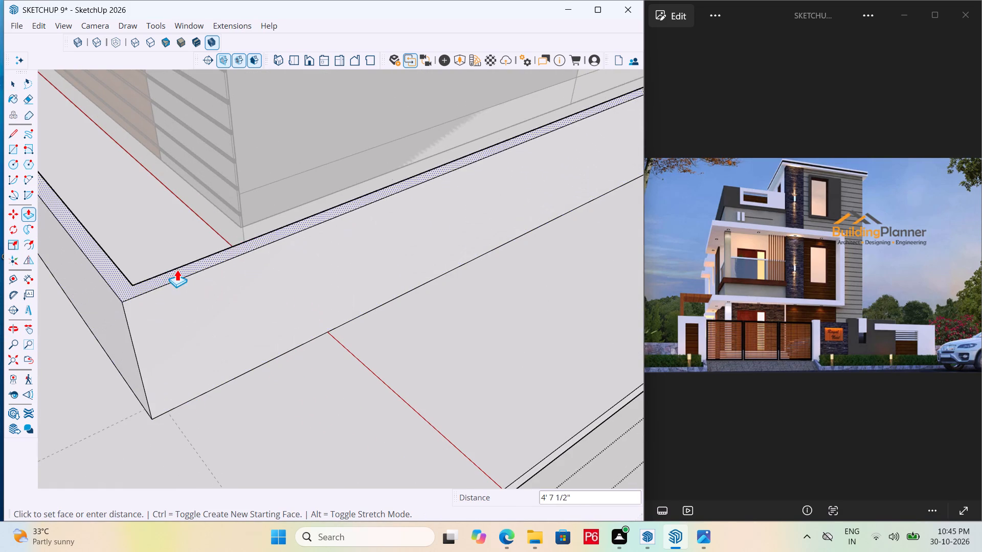
pyautogui.scroll(-5, 207, 300)
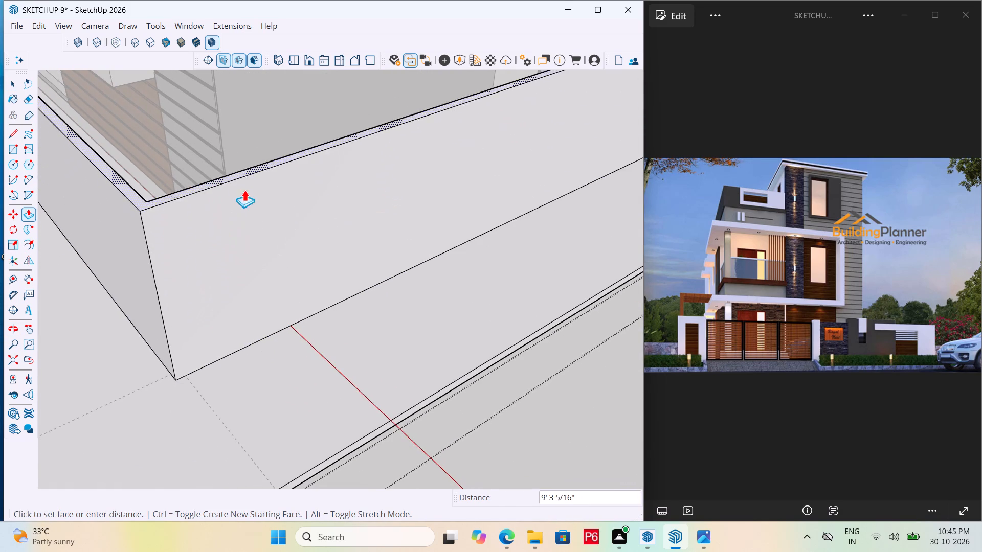
pyautogui.scroll(-7, 260, 236)
pyautogui.moveTo(266, 292); pyautogui.dragTo(463, 203, button='middle')
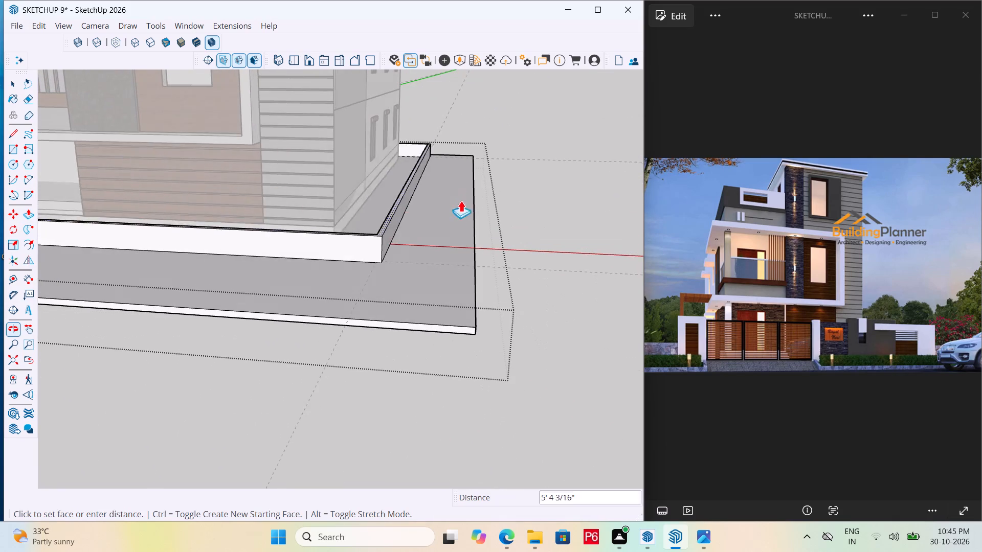
pyautogui.scroll(-2, 437, 124)
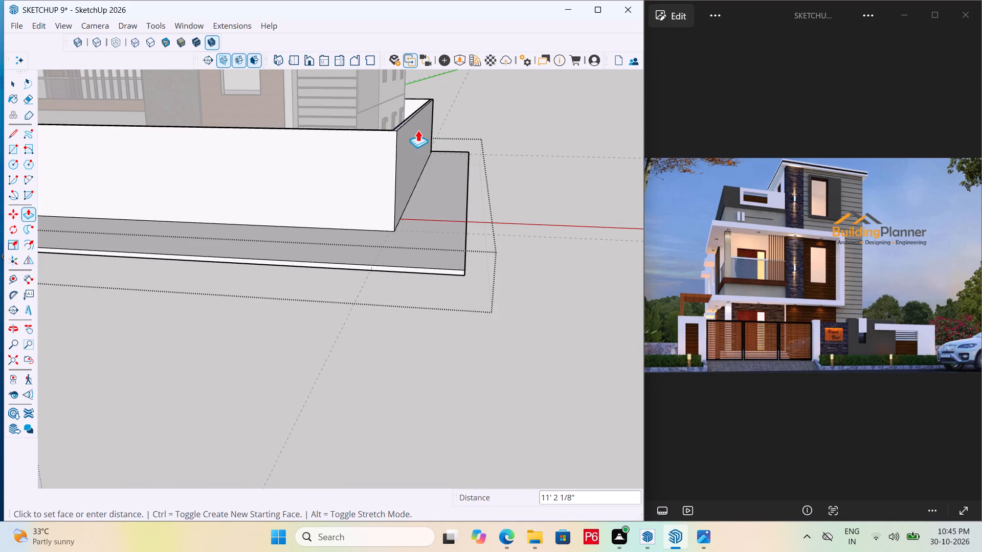
pyautogui.scroll(-3, 399, 152)
pyautogui.scroll(-1, 361, 195)
pyautogui.moveTo(360, 197); pyautogui.dragTo(418, 194, button='middle')
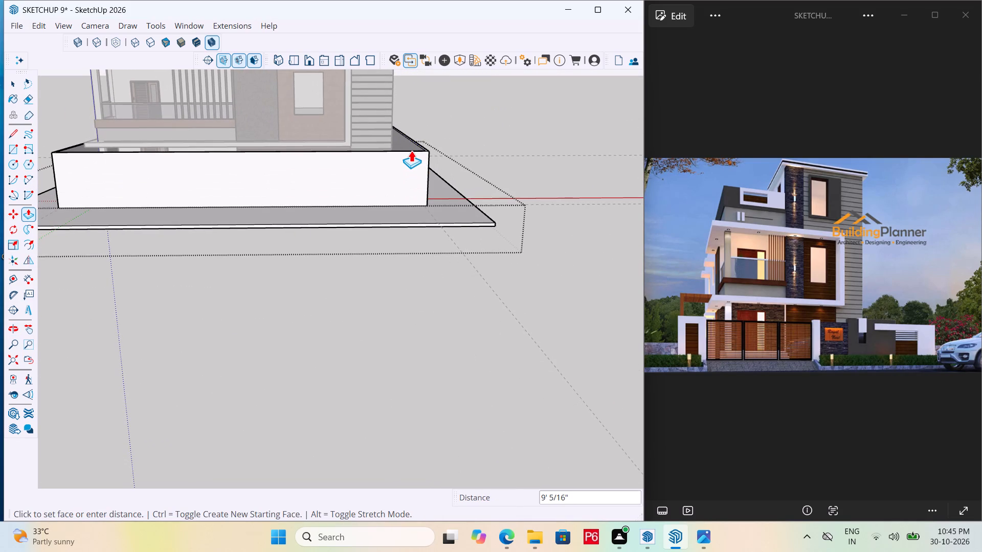
pyautogui.write("7'")
pyautogui.press('Return')
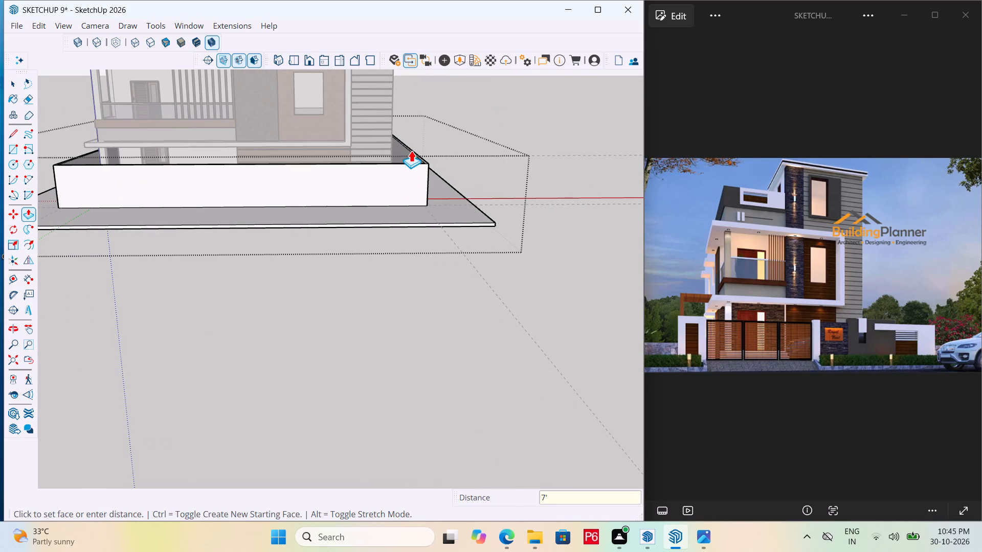
# Save the model.
pyautogui.hotkey('ctrl', 's')
pyautogui.hotkey('ctrl', 's')
pyautogui.hotkey('ctrl', 's')
pyautogui.hotkey('ctrl', 's')
pyautogui.hotkey('ctrl', 's')
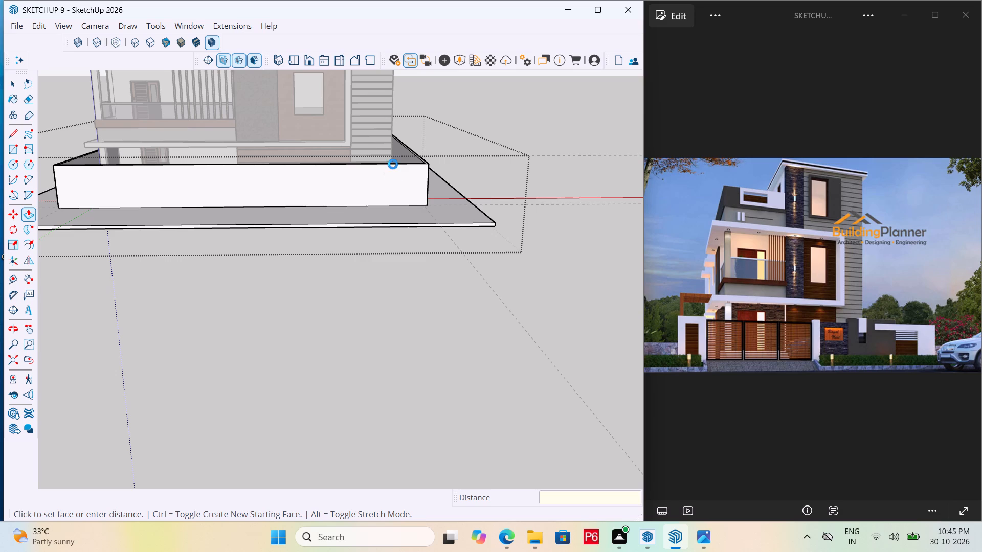
pyautogui.hotkey('ctrl', 's')
pyautogui.hotkey('ctrl', 's')
pyautogui.hotkey('ctrl', 's')
pyautogui.hotkey('ctrl', 's')
# Undo the most recent operations on the compound wall inside the slab group.
pyautogui.moveTo(195, 178); pyautogui.dragTo(333, 304, button='middle')
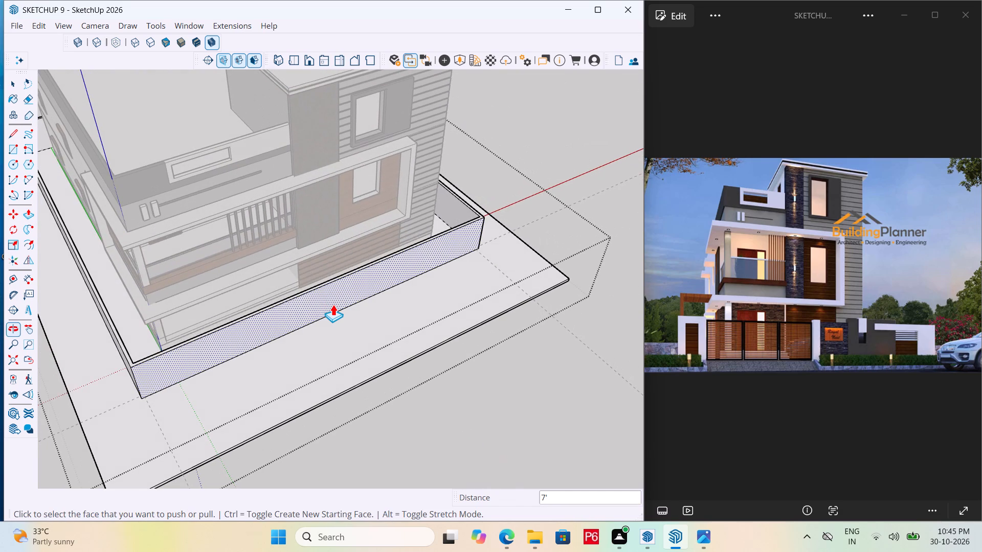
pyautogui.hotkey('ctrl', 'z')
pyautogui.hotkey('ctrl', 'z')
pyautogui.hotkey('ctrl', 'z')
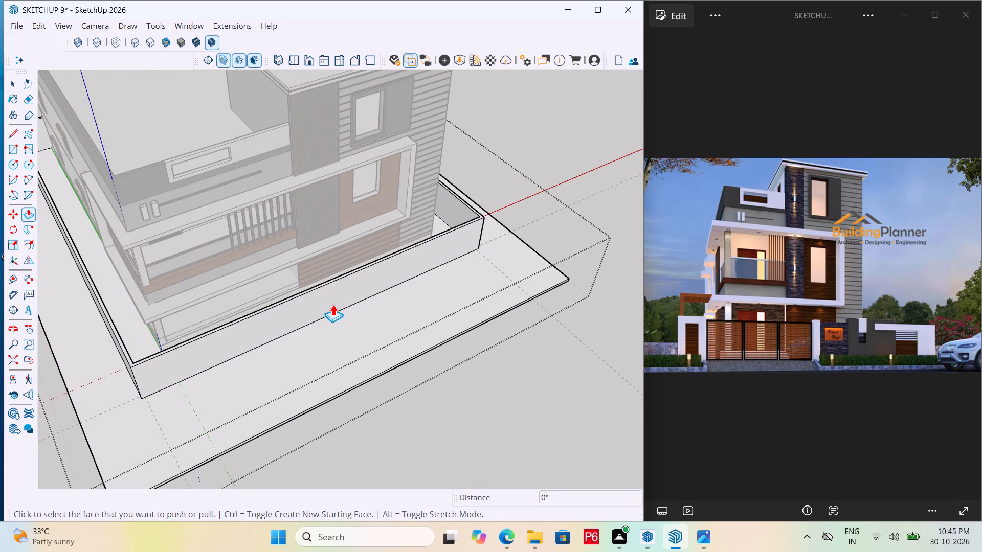
pyautogui.hotkey('ctrl', 'z')
pyautogui.hotkey('ctrl', 'z')
pyautogui.hotkey('ctrl', 'z')
pyautogui.hotkey('ctrl', 'z')
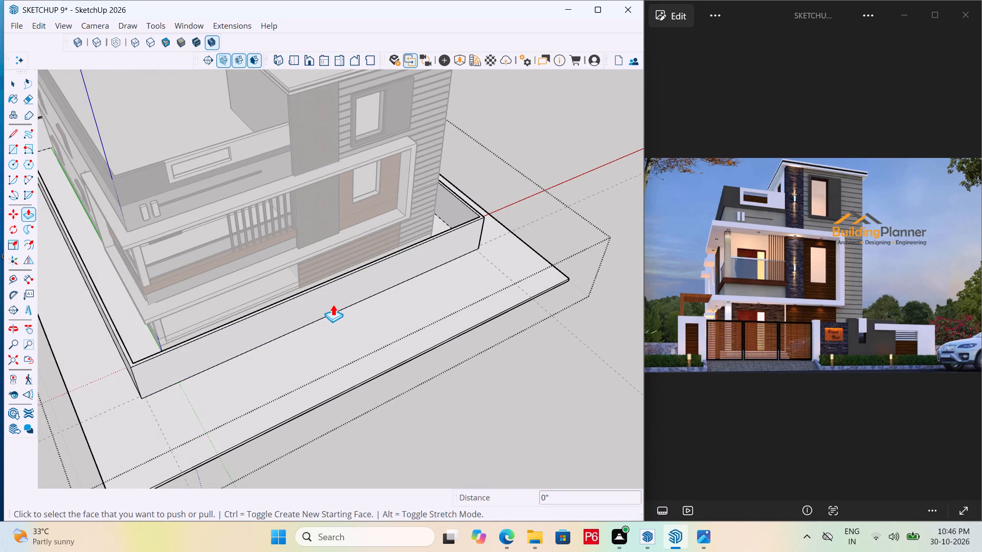
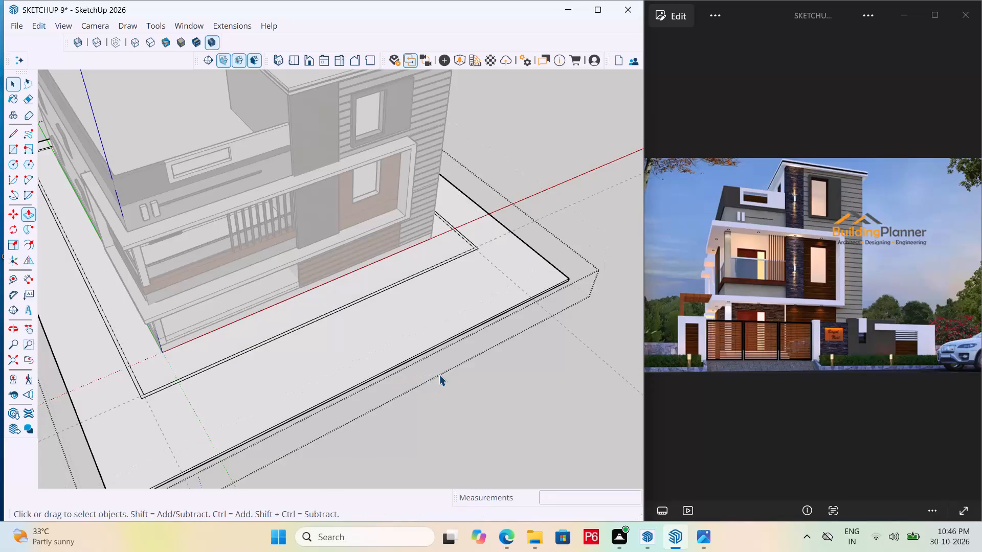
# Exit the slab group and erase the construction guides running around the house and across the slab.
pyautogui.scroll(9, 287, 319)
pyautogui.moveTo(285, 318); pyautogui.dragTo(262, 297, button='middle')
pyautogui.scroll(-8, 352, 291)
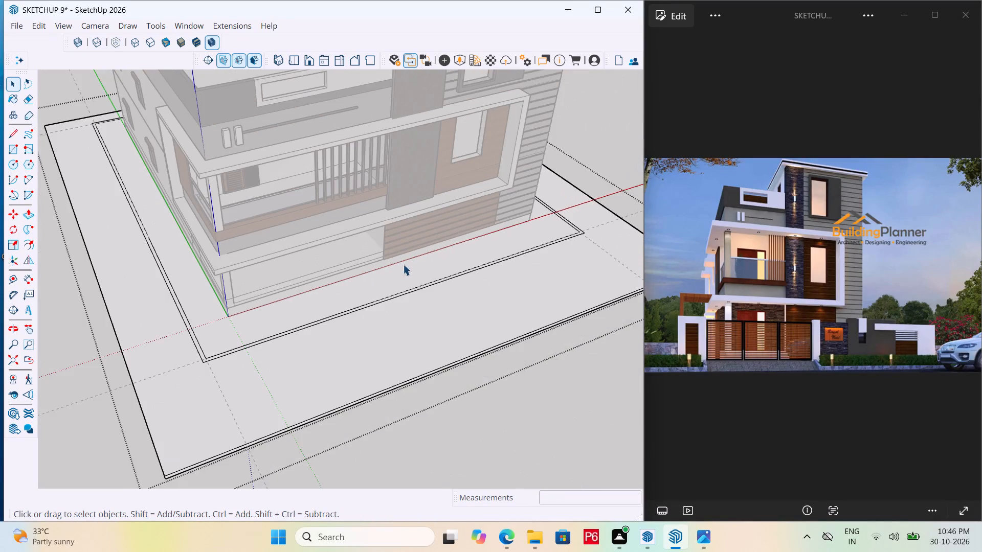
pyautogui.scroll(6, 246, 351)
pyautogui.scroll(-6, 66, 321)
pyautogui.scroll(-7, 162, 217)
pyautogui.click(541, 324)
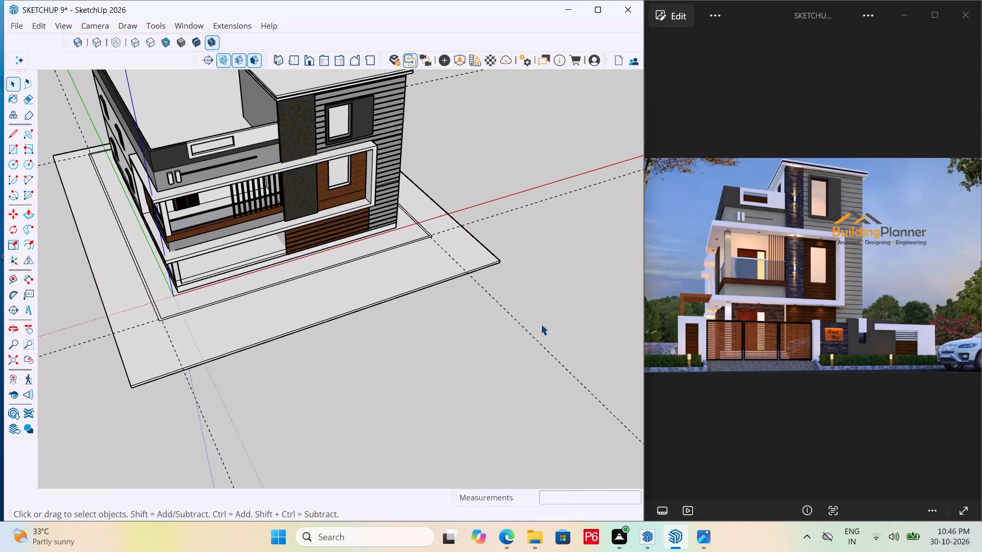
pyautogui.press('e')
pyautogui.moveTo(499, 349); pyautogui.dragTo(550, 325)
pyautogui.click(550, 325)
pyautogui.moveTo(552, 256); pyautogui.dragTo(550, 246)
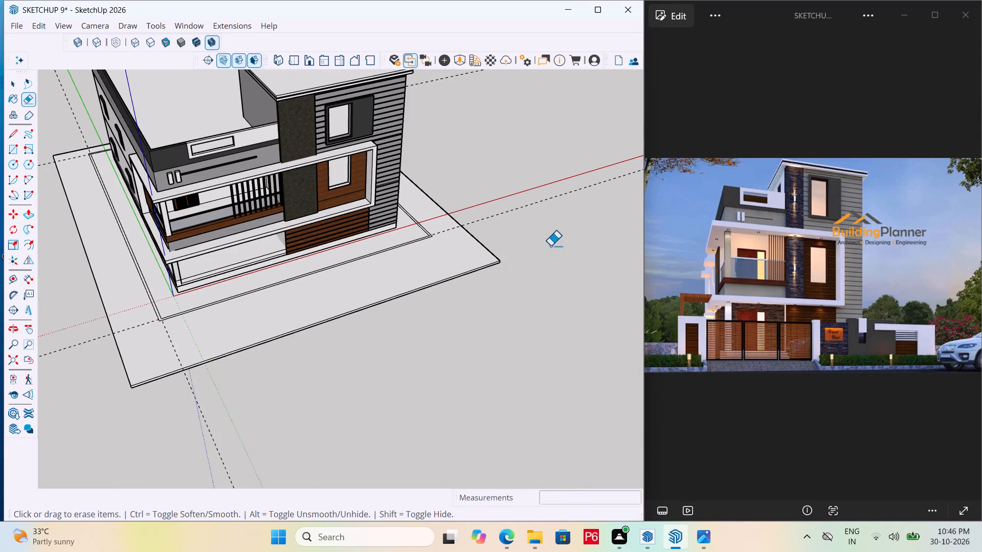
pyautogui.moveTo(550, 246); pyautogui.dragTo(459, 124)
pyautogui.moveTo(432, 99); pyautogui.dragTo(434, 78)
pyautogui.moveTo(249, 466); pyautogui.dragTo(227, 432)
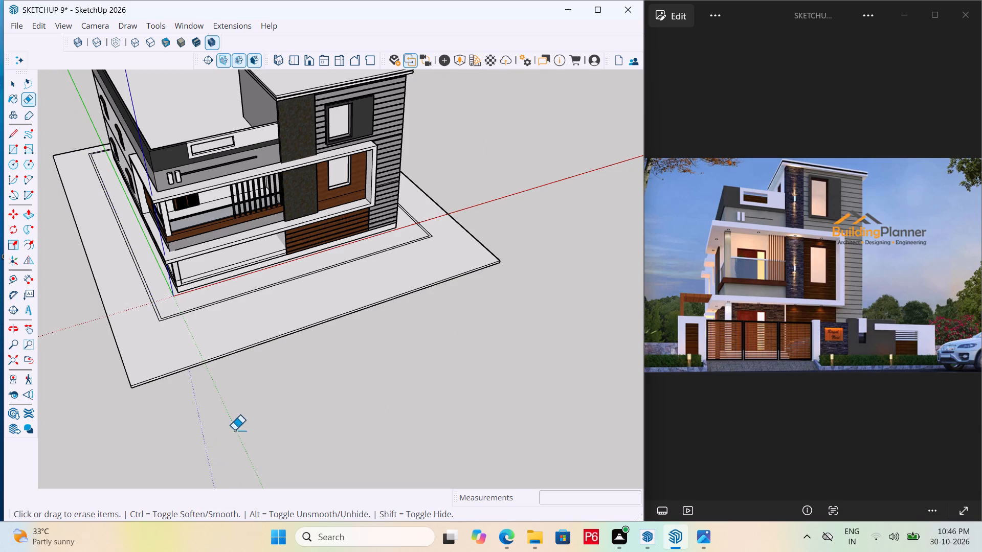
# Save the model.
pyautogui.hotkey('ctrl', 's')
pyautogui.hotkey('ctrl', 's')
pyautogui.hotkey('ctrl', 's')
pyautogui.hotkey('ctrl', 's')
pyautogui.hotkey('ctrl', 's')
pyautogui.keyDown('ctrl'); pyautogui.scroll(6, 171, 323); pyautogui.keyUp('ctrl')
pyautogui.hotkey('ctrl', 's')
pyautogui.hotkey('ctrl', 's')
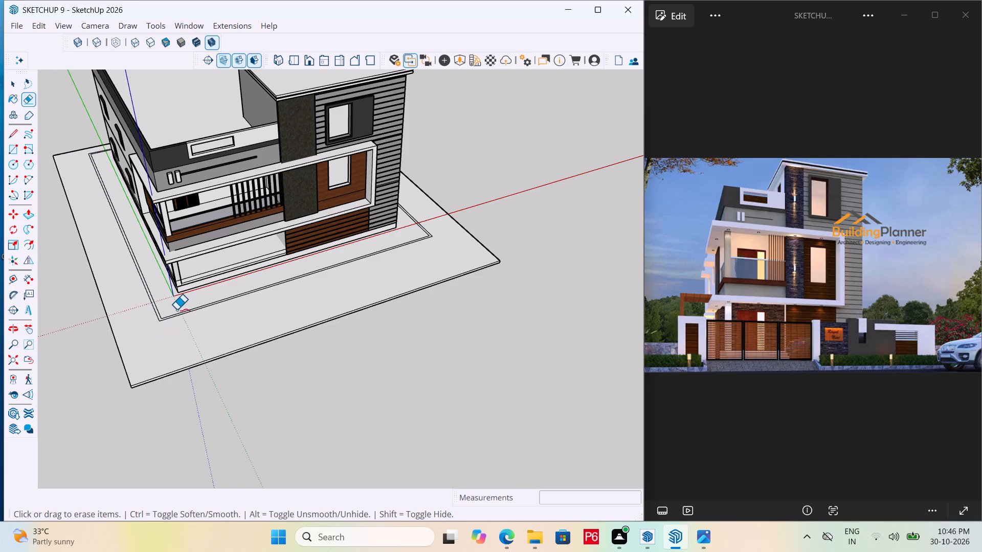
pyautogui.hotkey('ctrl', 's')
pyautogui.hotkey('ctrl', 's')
# Undo repeatedly, back past the guide erasing, until the compound rectangles and their guides are gone from the slab.
pyautogui.scroll(13, 162, 292)
pyautogui.scroll(5, 197, 269)
pyautogui.moveTo(250, 263); pyautogui.dragTo(251, 263, button='middle')
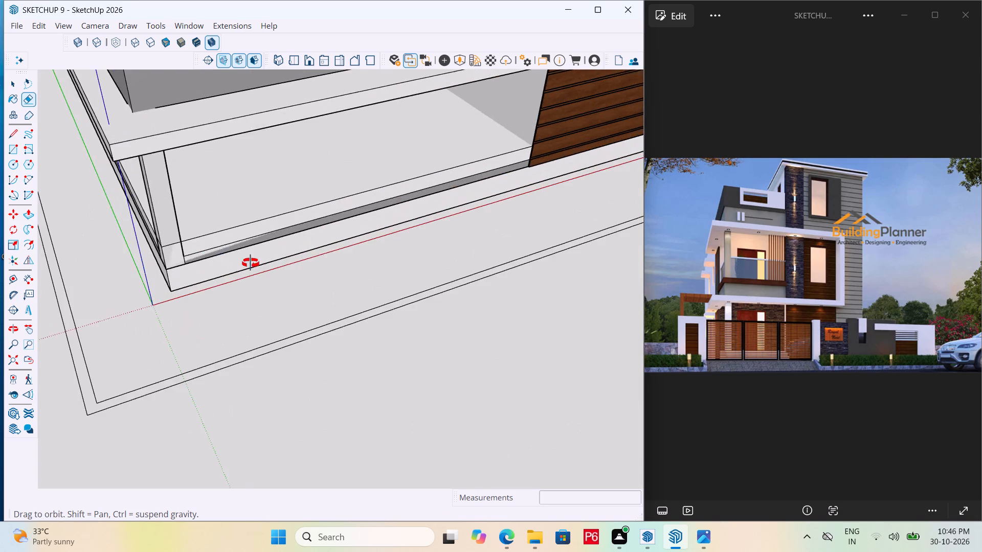
pyautogui.moveTo(251, 263); pyautogui.dragTo(322, 152, button='middle')
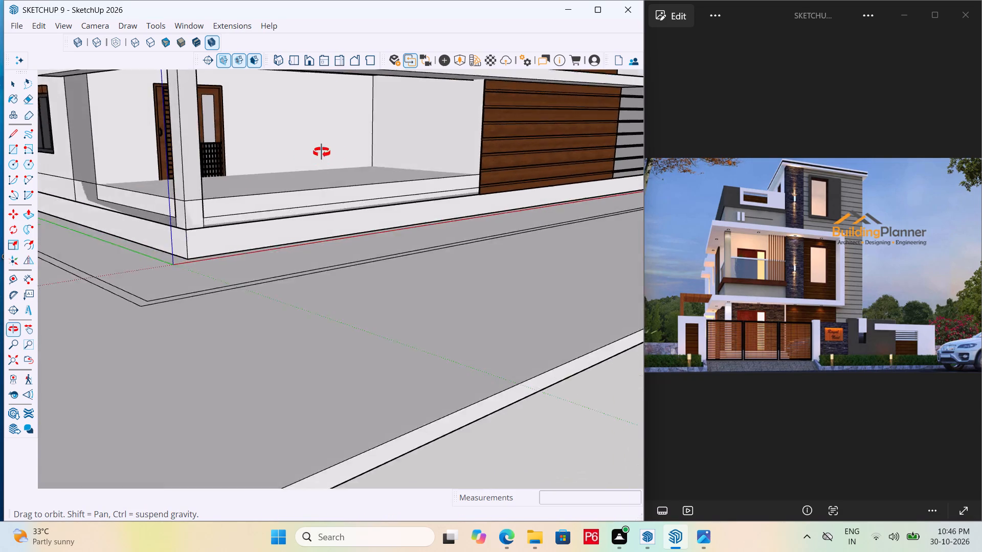
pyautogui.moveTo(322, 152); pyautogui.dragTo(298, 191, button='middle')
pyautogui.scroll(-4, 271, 186)
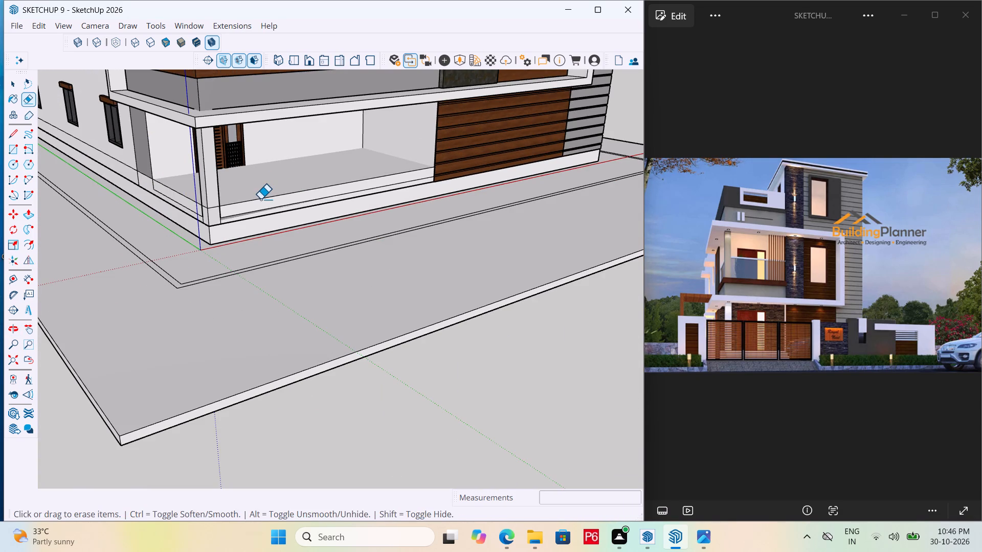
pyautogui.hotkey('ctrl', 'z')
pyautogui.hotkey('ctrl', 'z')
pyautogui.hotkey('ctrl', 'z')
pyautogui.hotkey('ctrl', 'z')
pyautogui.hotkey('ctrl', 'z')
pyautogui.hotkey('ctrl', 'z')
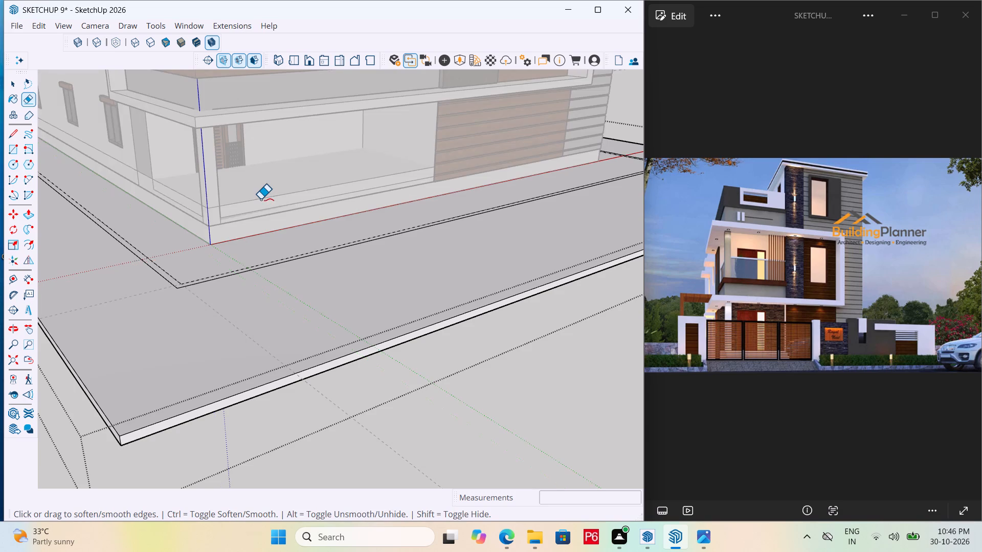
pyautogui.hotkey('ctrl', 'z')
pyautogui.hotkey('ctrl', 'z')
pyautogui.hotkey('ctrl', 'z')
pyautogui.hotkey('ctrl', 'z')
pyautogui.hotkey('ctrl', 'z')
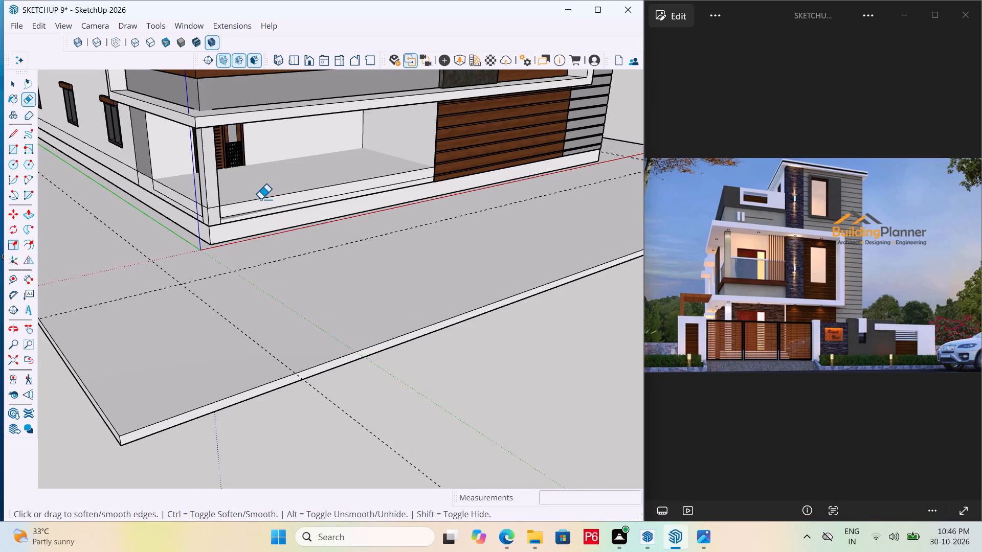
pyautogui.hotkey('ctrl', 'z')
pyautogui.hotkey('ctrl', 'z')
pyautogui.hotkey('ctrl', 'z')
pyautogui.hotkey('ctrl', 'z')
pyautogui.hotkey('ctrl', 'z')
pyautogui.hotkey('ctrl', 'z')
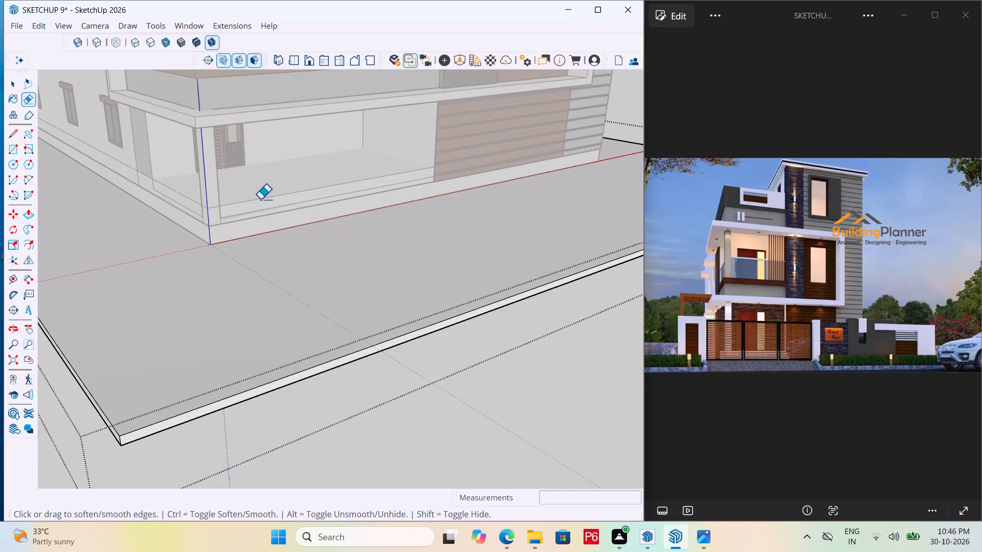
# Keep undoing until the slab around the house is removed, and exit the plinth group.
pyautogui.hotkey('ctrl', 'z')
pyautogui.hotkey('ctrl', 'z')
pyautogui.hotkey('ctrl', 'z')
pyautogui.hotkey('ctrl', 'z')
pyautogui.hotkey('ctrl', 'z')
pyautogui.hotkey('ctrl', 'z')
pyautogui.hotkey('ctrl', 'z')
pyautogui.hotkey('ctrl', 'z')
pyautogui.hotkey('ctrl', 'z')
pyautogui.hotkey('ctrl', 'z')
pyautogui.hotkey('ctrl', 'z')
pyautogui.hotkey('ctrl', 'z')
pyautogui.hotkey('ctrl', 'z')
pyautogui.hotkey('ctrl', 'z')
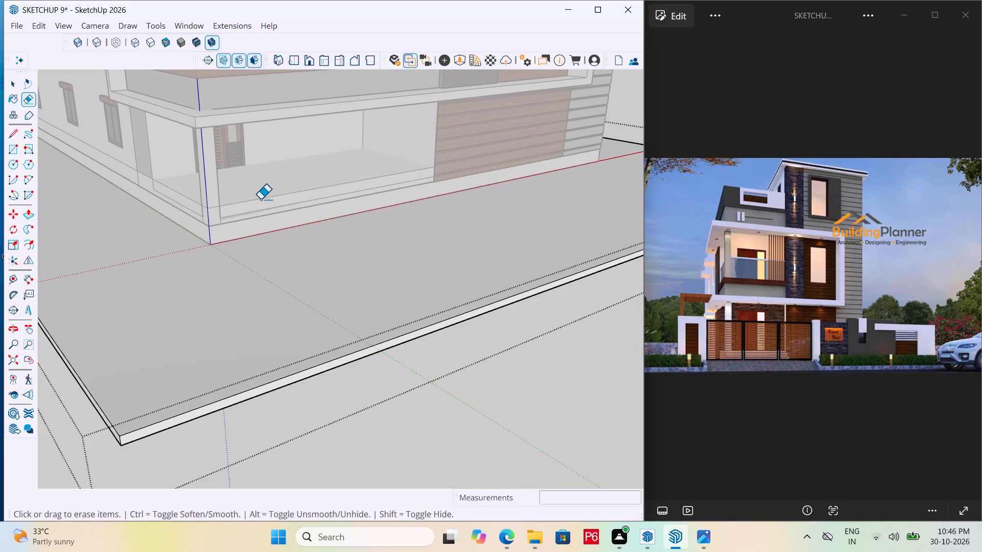
pyautogui.hotkey('ctrl', 'z')
pyautogui.hotkey('ctrl', 'z')
pyautogui.hotkey('ctrl', 'z')
pyautogui.hotkey('ctrl', 'z')
pyautogui.hotkey('ctrl', 'z')
pyautogui.hotkey('ctrl', 'z')
pyautogui.hotkey('ctrl', 'z')
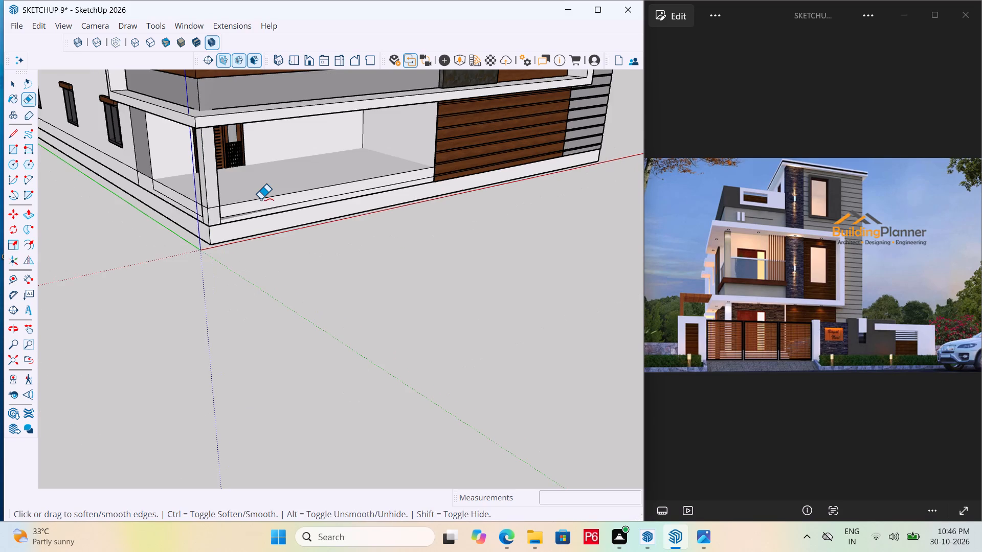
pyautogui.hotkey('ctrl', 'z')
pyautogui.hotkey('ctrl', 'z')
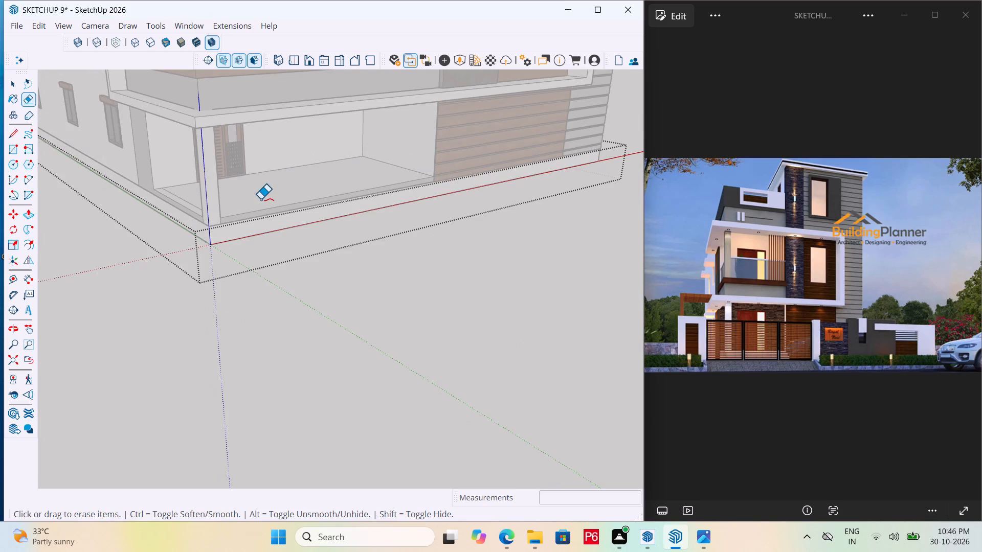
pyautogui.hotkey('ctrl', 'space')
pyautogui.click(275, 273)
pyautogui.press('space')
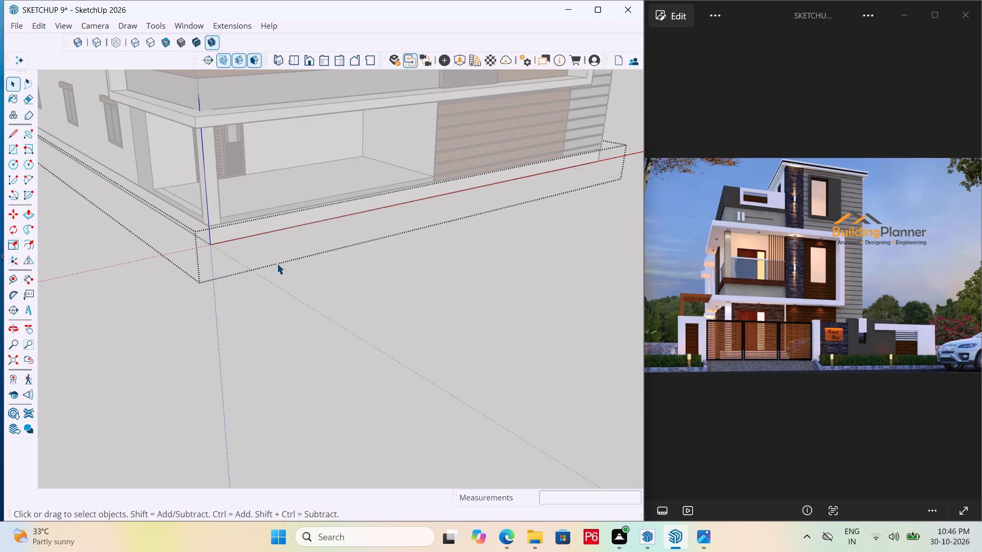
pyautogui.click(305, 262)
# Examine the plinth's front corner, its underside and the porch from several angles.
pyautogui.moveTo(168, 216); pyautogui.dragTo(155, 248, button='middle')
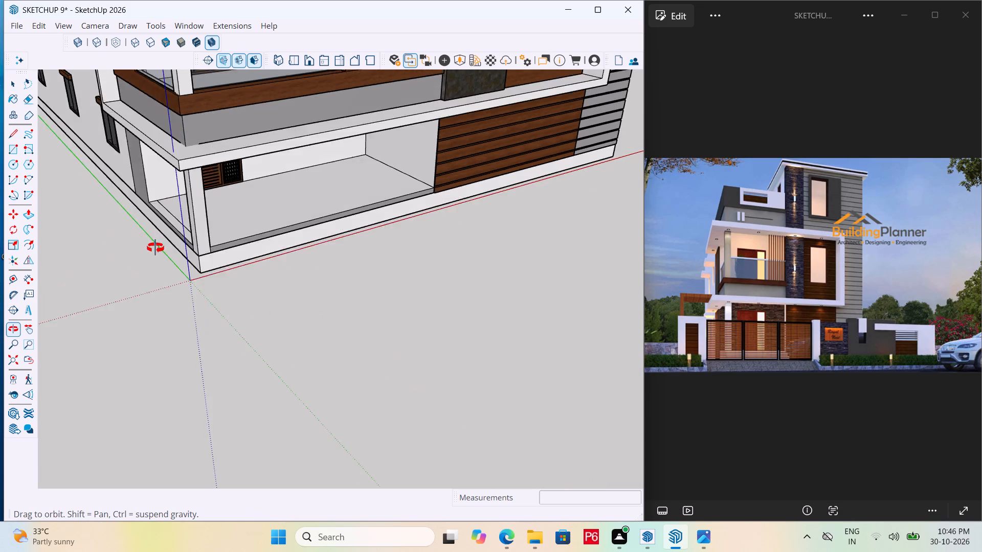
pyautogui.moveTo(155, 248); pyautogui.dragTo(181, 242, button='middle')
pyautogui.scroll(11, 181, 242)
pyautogui.moveTo(299, 229); pyautogui.dragTo(76, 335, button='middle')
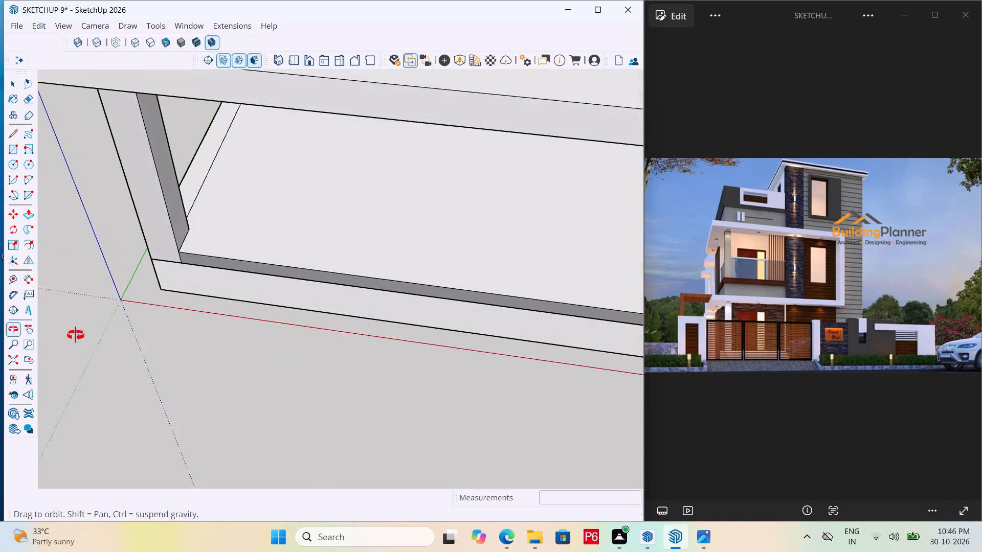
pyautogui.moveTo(76, 335); pyautogui.dragTo(210, 197, button='middle')
pyautogui.moveTo(246, 127); pyautogui.dragTo(282, 0, button='middle')
pyautogui.moveTo(294, 0); pyautogui.dragTo(264, 74, button='middle')
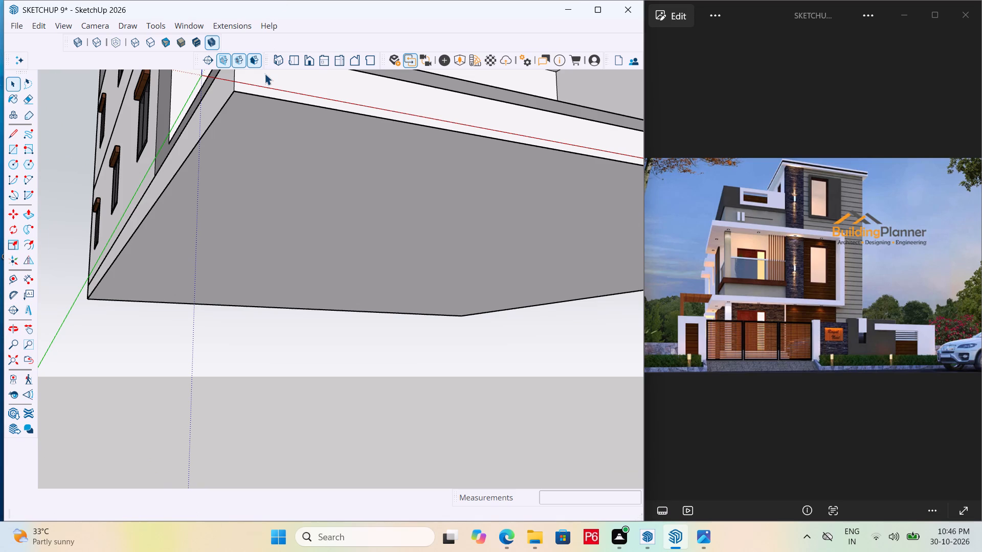
pyautogui.moveTo(241, 135); pyautogui.dragTo(235, 147, button='middle')
pyautogui.moveTo(232, 154); pyautogui.dragTo(206, 206, button='middle')
pyautogui.moveTo(205, 207); pyautogui.dragTo(189, 240, button='middle')
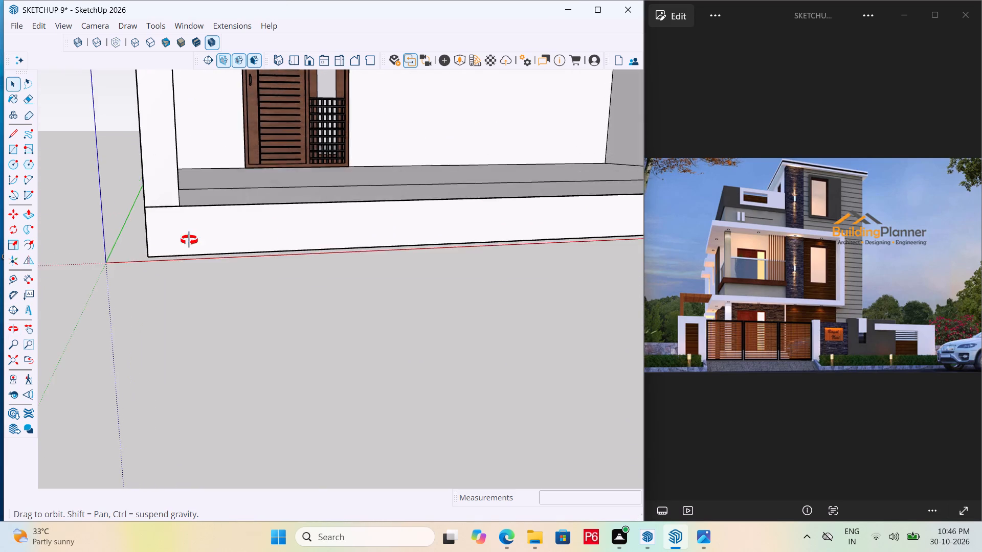
pyautogui.moveTo(189, 240); pyautogui.dragTo(150, 331, button='middle')
pyautogui.middleClick(150, 332)
pyautogui.moveTo(161, 330); pyautogui.dragTo(281, 290, button='middle')
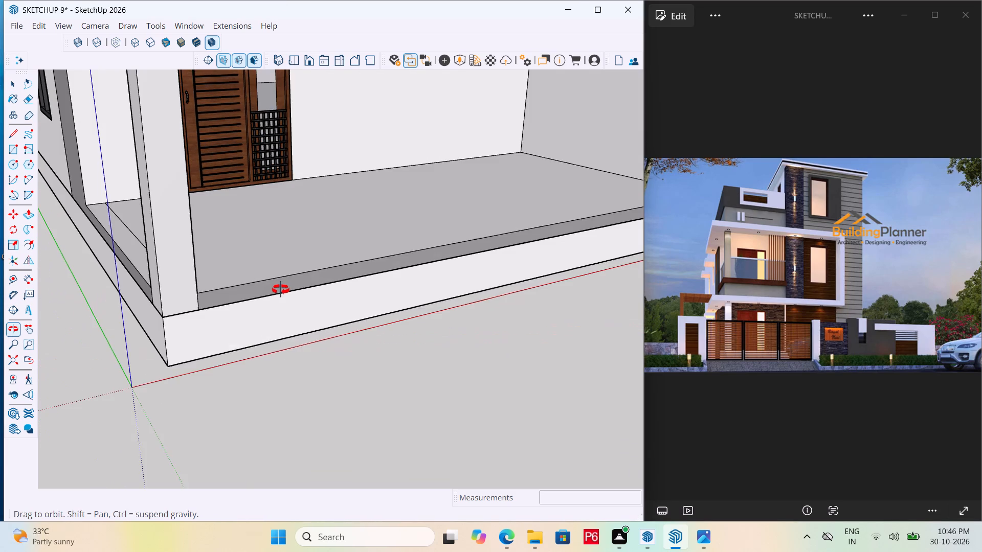
pyautogui.moveTo(281, 290); pyautogui.dragTo(314, 290, button='middle')
pyautogui.middleClick(316, 290)
pyautogui.middleClick(328, 293)
pyautogui.middleClick(421, 235)
pyautogui.scroll(-3, 424, 218)
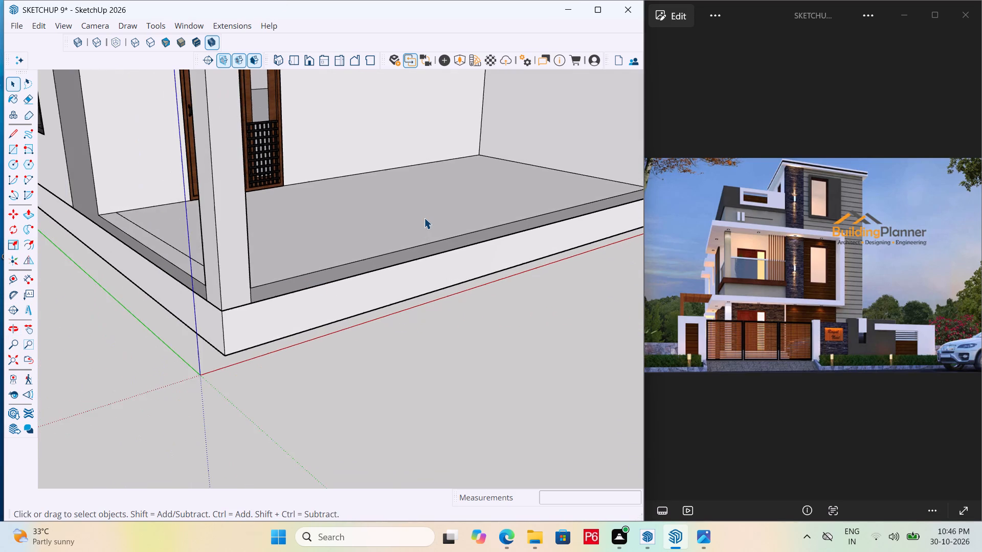
pyautogui.scroll(-6, 424, 218)
# Save the model without the slab.
pyautogui.hotkey('ctrl', 's')
pyautogui.hotkey('ctrl', 's')
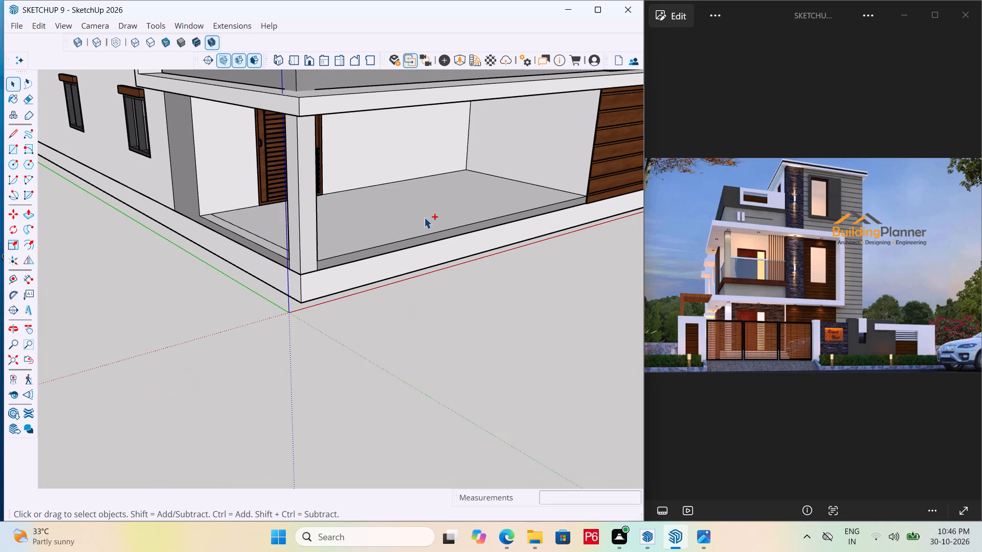
pyautogui.hotkey('ctrl', 's')
pyautogui.hotkey('ctrl', 's')
# Open the plinth group and place a Tape Measure guide 6" below the top edge of its front face.
pyautogui.scroll(-5, 430, 248)
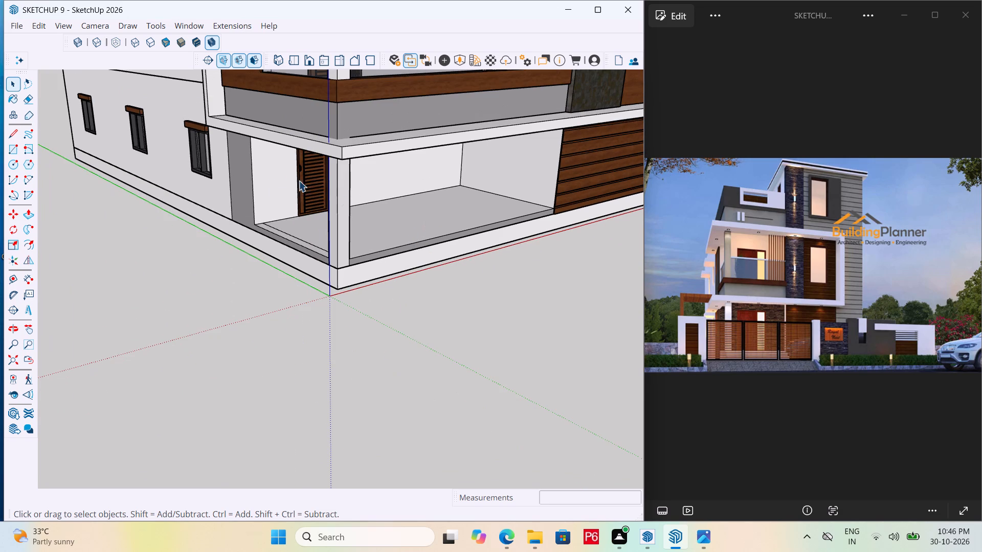
pyautogui.moveTo(263, 277); pyautogui.dragTo(259, 269, button='middle')
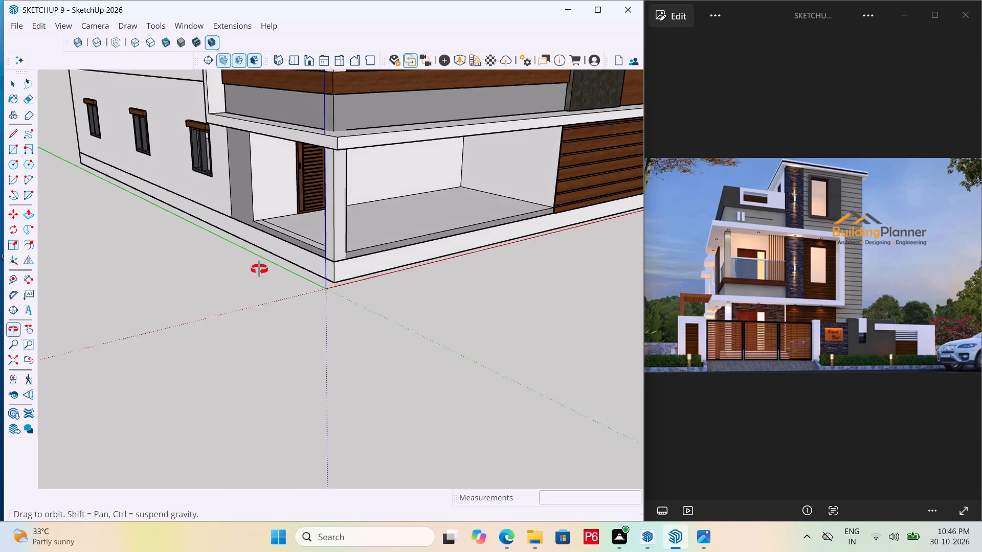
pyautogui.moveTo(259, 269); pyautogui.dragTo(248, 248, button='middle')
pyautogui.middleClick(314, 283)
pyautogui.middleClick(220, 335)
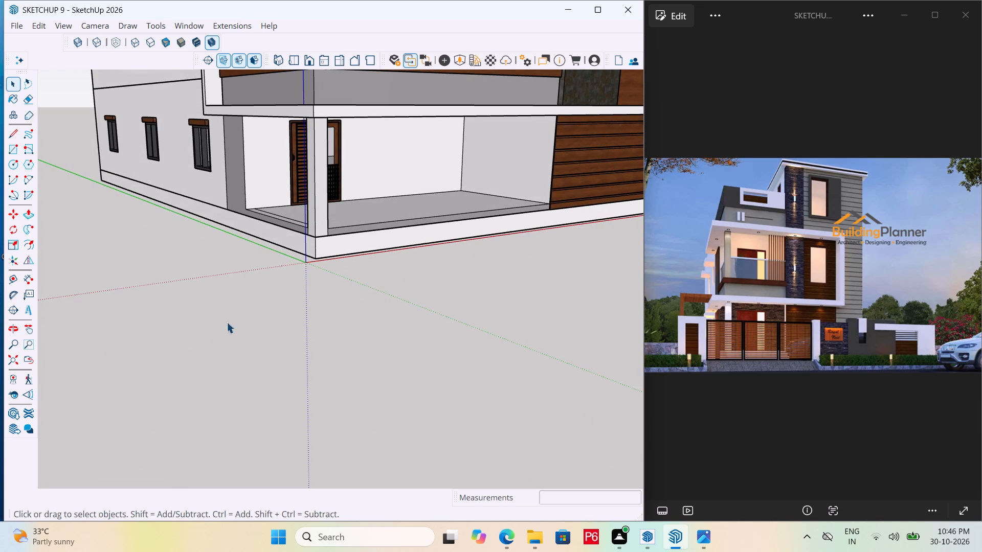
pyautogui.scroll(2, 436, 164)
pyautogui.moveTo(275, 365); pyautogui.dragTo(258, 376, button='middle')
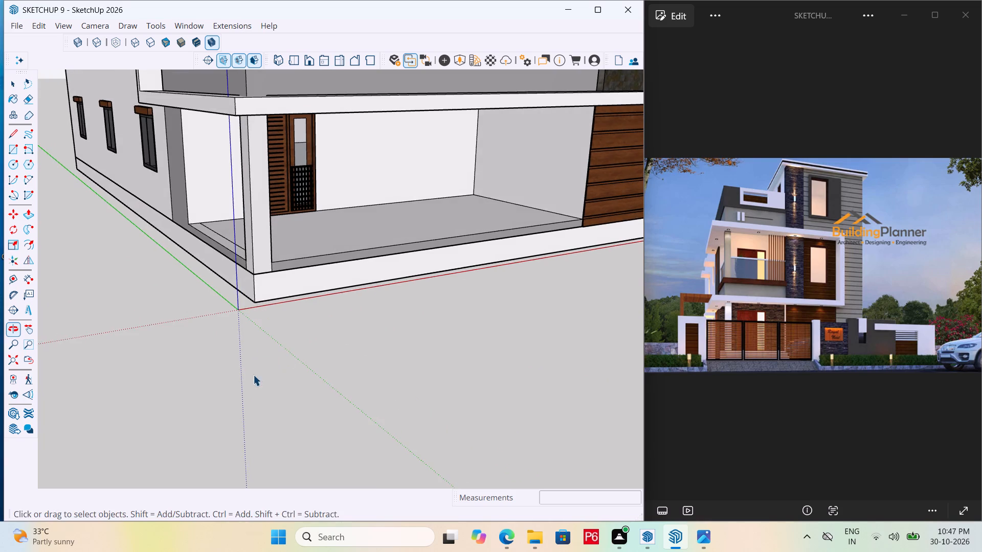
pyautogui.moveTo(307, 334); pyautogui.dragTo(241, 348, button='middle')
pyautogui.scroll(3, 242, 346)
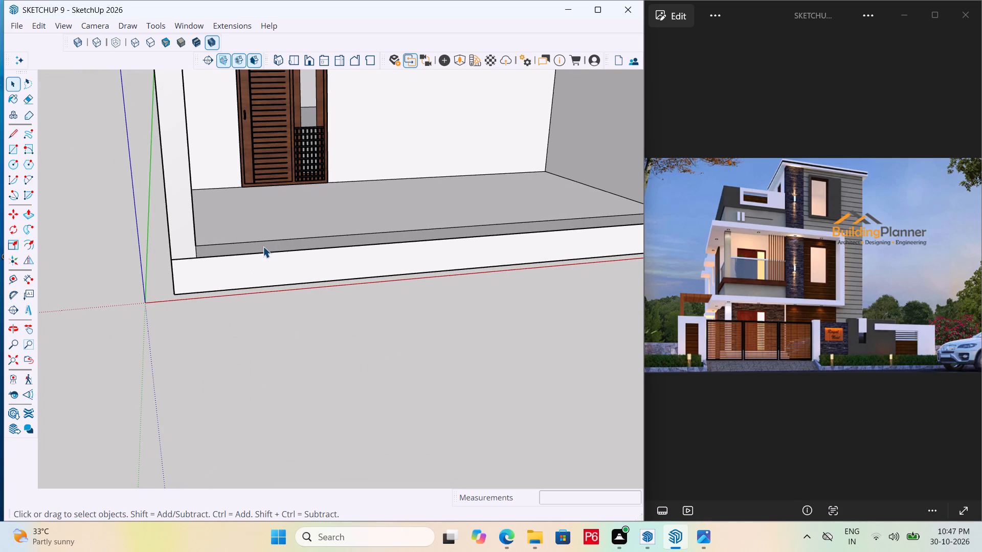
pyautogui.click(179, 261)
pyautogui.doubleClick(190, 270)
pyautogui.click(211, 268)
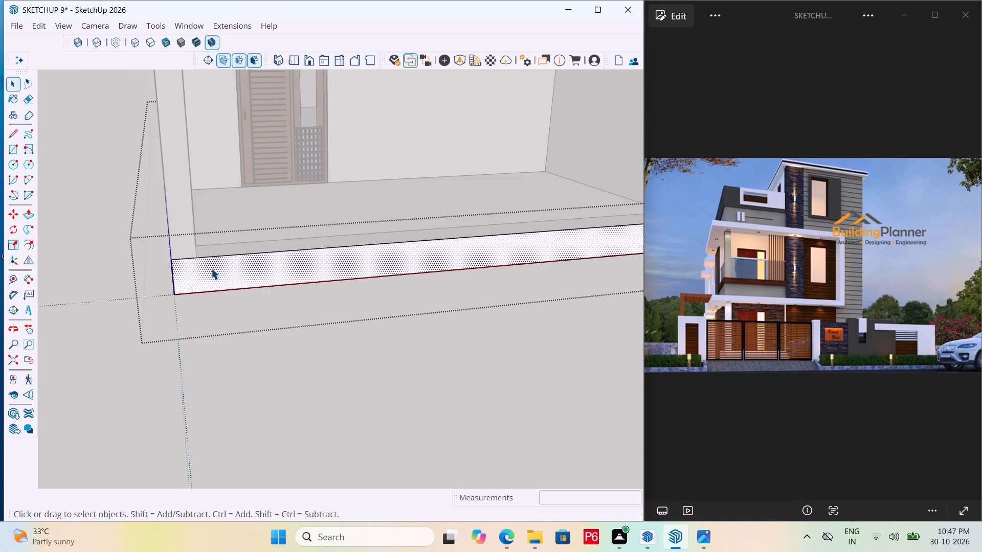
pyautogui.press('t')
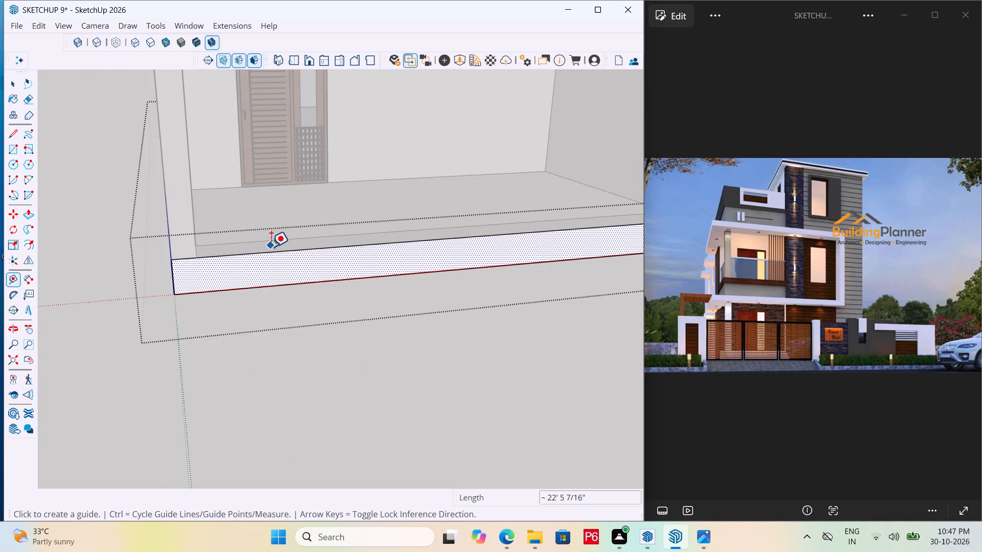
pyautogui.click(272, 248)
pyautogui.scroll(4, 270, 284)
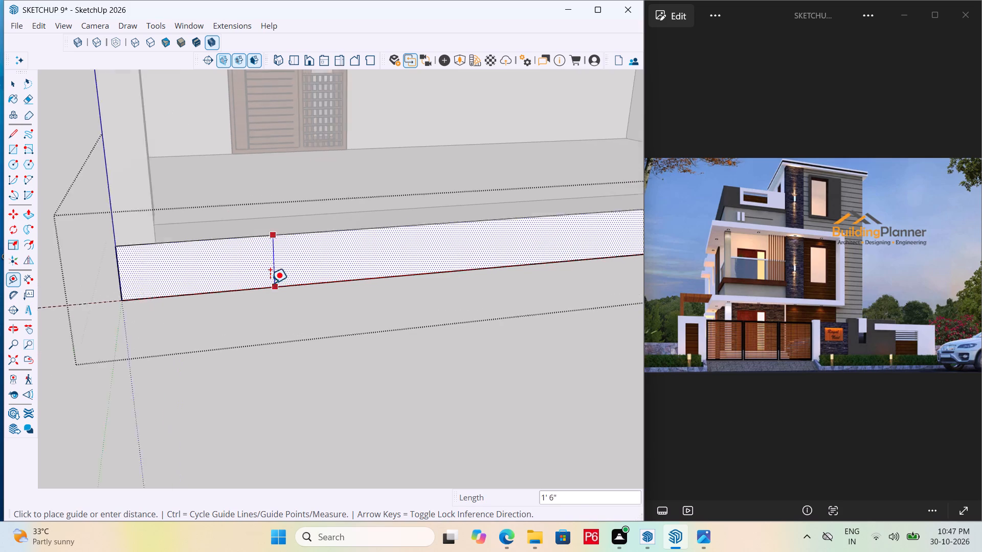
pyautogui.scroll(2, 270, 284)
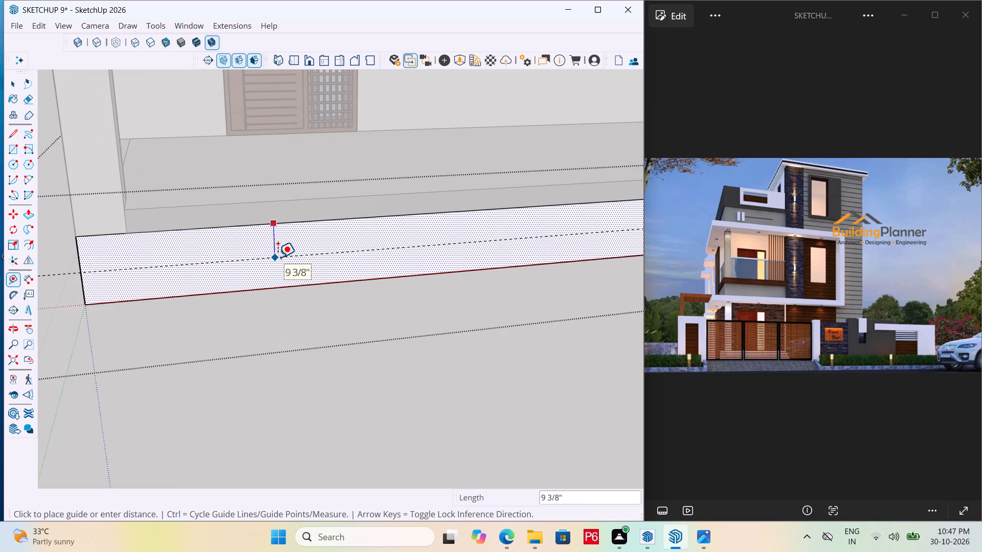
pyautogui.write('6"')
pyautogui.press('Return')
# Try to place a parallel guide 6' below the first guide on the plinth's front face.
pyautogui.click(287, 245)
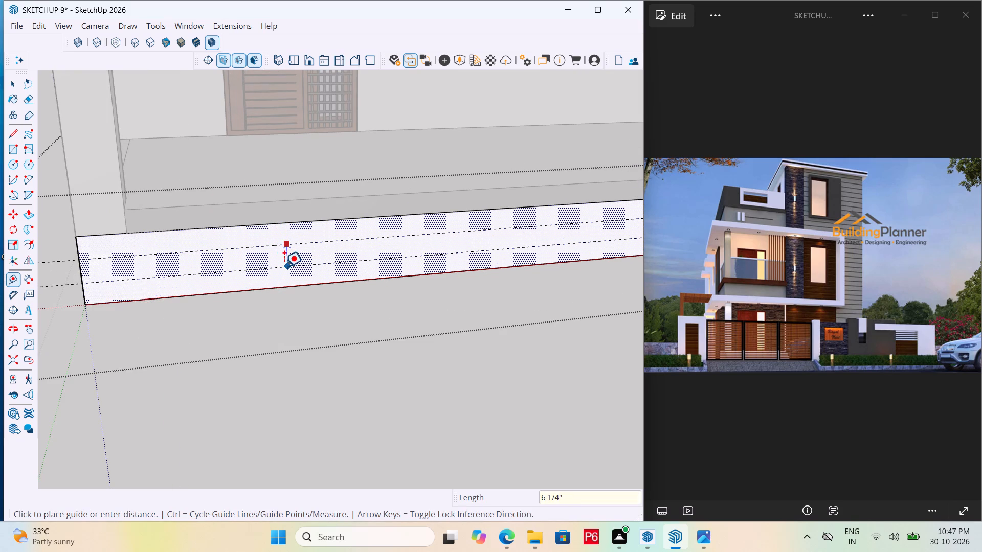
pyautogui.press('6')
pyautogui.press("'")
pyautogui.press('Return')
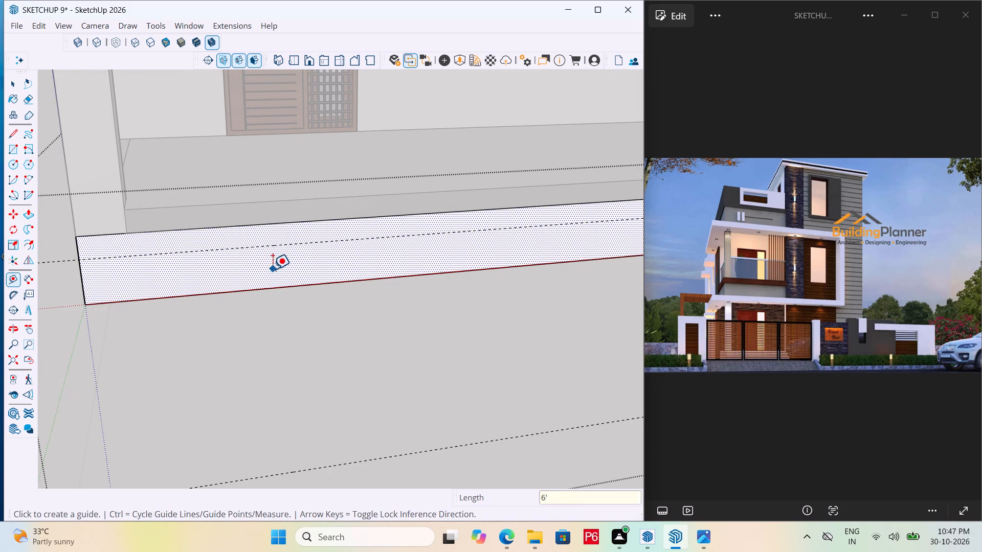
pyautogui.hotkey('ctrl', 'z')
# Place a parallel guide 6" below the first guide on the plinth's front face.
pyautogui.click(286, 242)
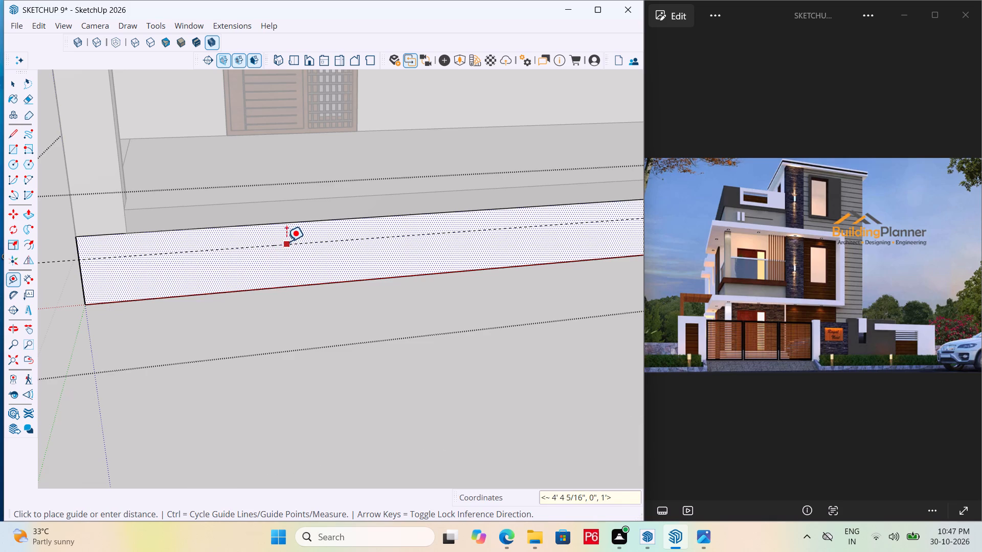
pyautogui.scroll(6, 288, 275)
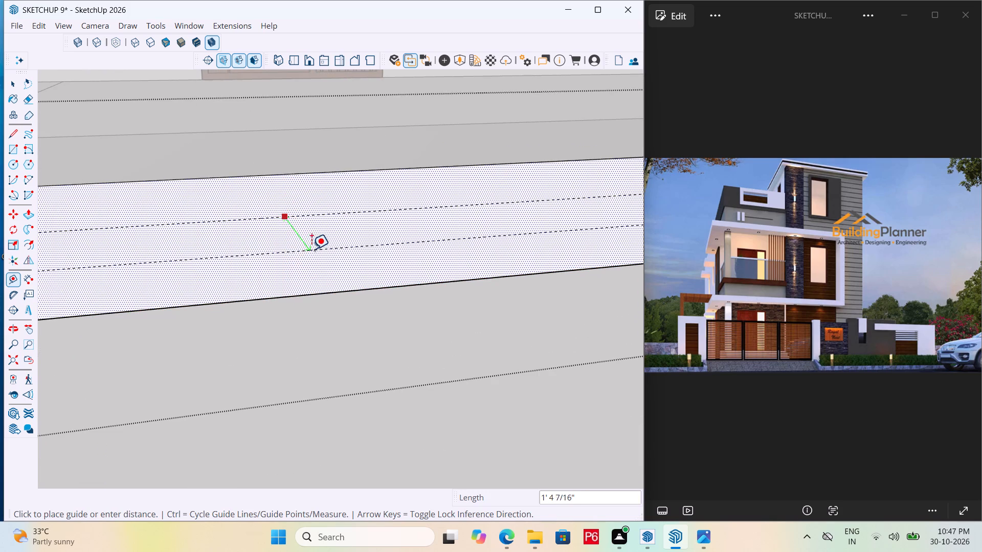
pyautogui.write('6"')
pyautogui.press('Return')
pyautogui.scroll(-9, 239, 291)
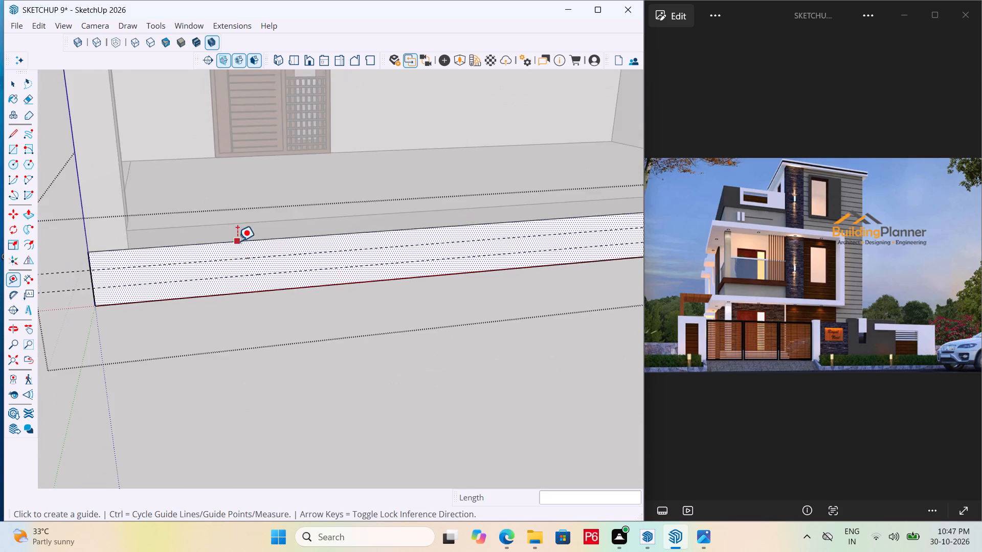
pyautogui.scroll(-7, 235, 241)
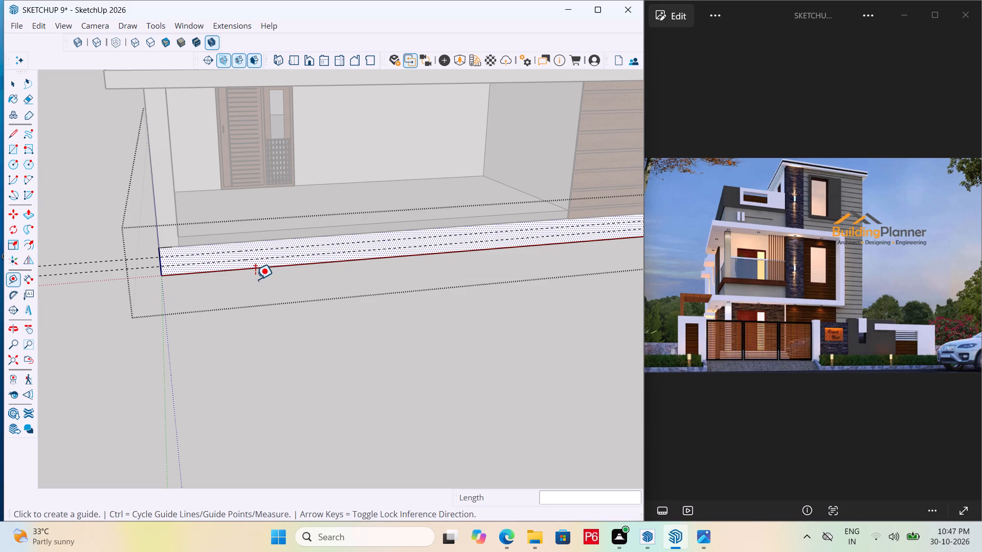
# Draw a 6" by about 23' 5" rectangle between the plinth's top edge and the upper guide, across the porch opening.
pyautogui.press('r')
pyautogui.scroll(6, 150, 262)
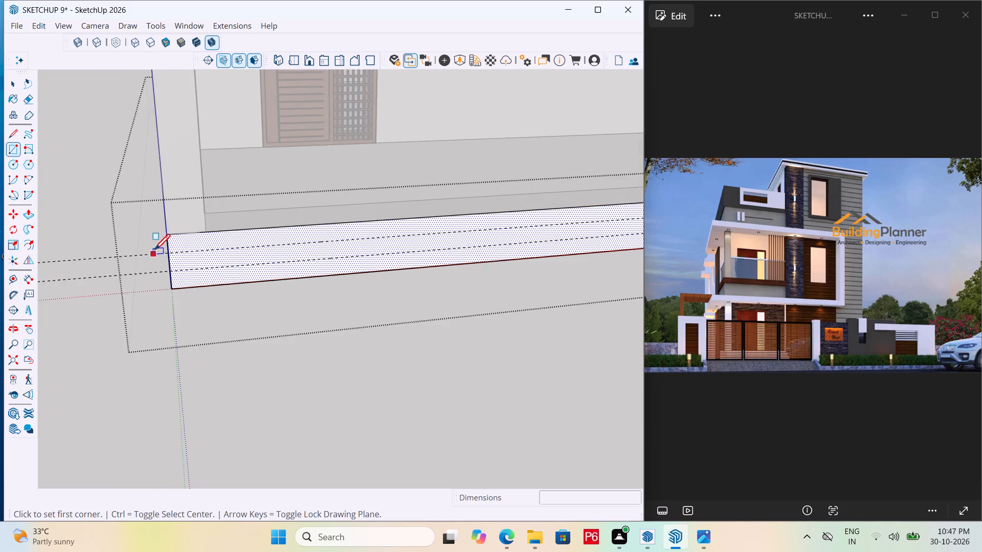
pyautogui.scroll(4, 154, 251)
pyautogui.click(174, 261)
pyautogui.scroll(-12, 120, 225)
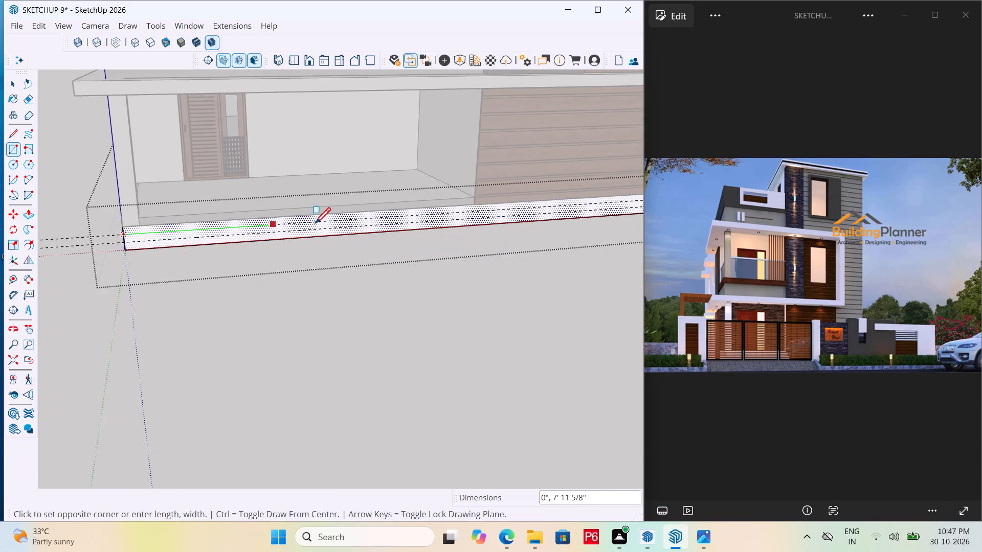
pyautogui.scroll(11, 454, 214)
pyautogui.click(492, 193)
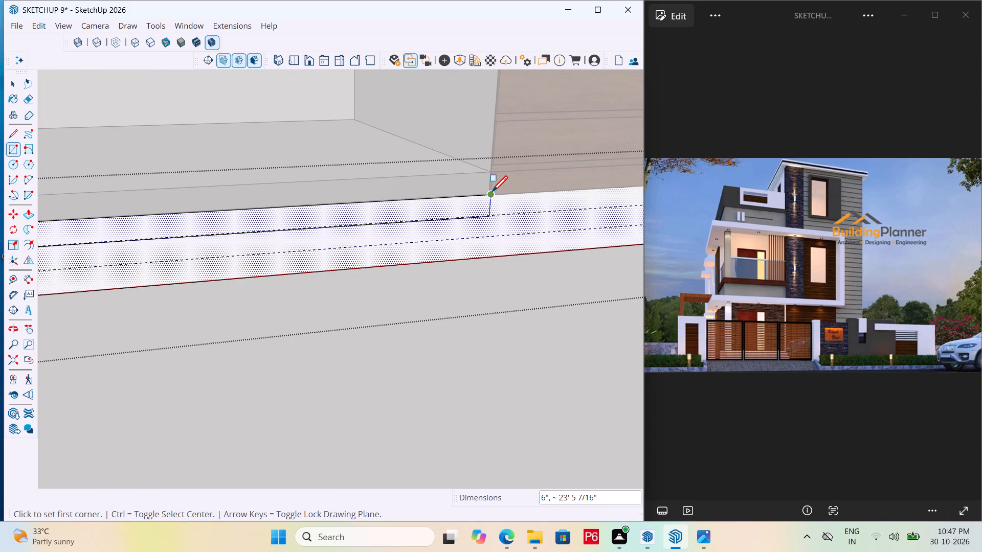
pyautogui.scroll(-13, 493, 162)
# Draw a second rectangle between the two guides, from the plinth corner to the end of the upper rectangle.
pyautogui.scroll(6, 142, 222)
pyautogui.scroll(5, 251, 208)
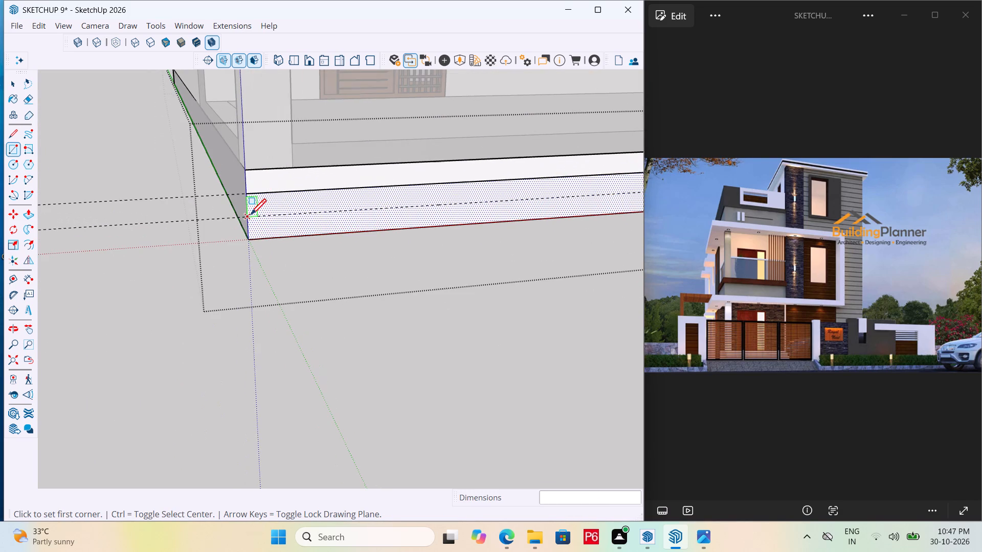
pyautogui.click(248, 219)
pyautogui.scroll(-12, 211, 170)
pyautogui.scroll(4, 404, 194)
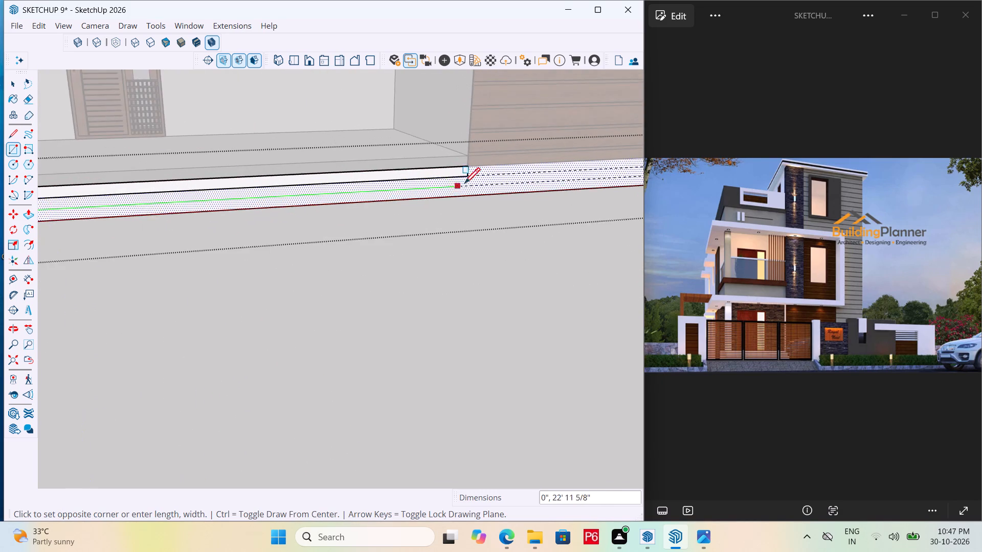
pyautogui.scroll(7, 464, 185)
pyautogui.click(460, 173)
pyautogui.scroll(-7, 518, 137)
pyautogui.scroll(-6, 535, 185)
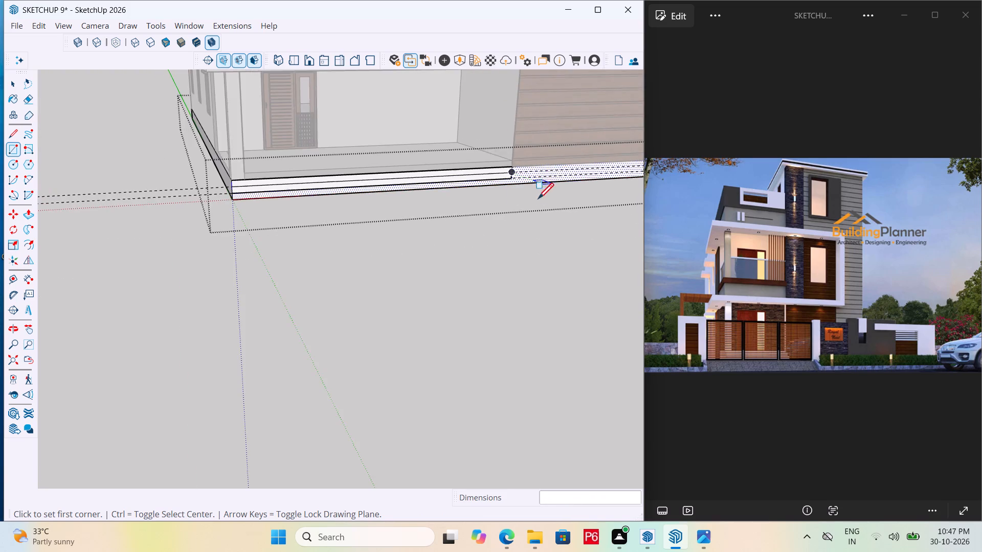
# Draw a third rectangle from the plinth's bottom corner up to the far lower corner of the middle rectangle.
pyautogui.scroll(13, 230, 233)
pyautogui.click(227, 166)
pyautogui.scroll(-3, 180, 262)
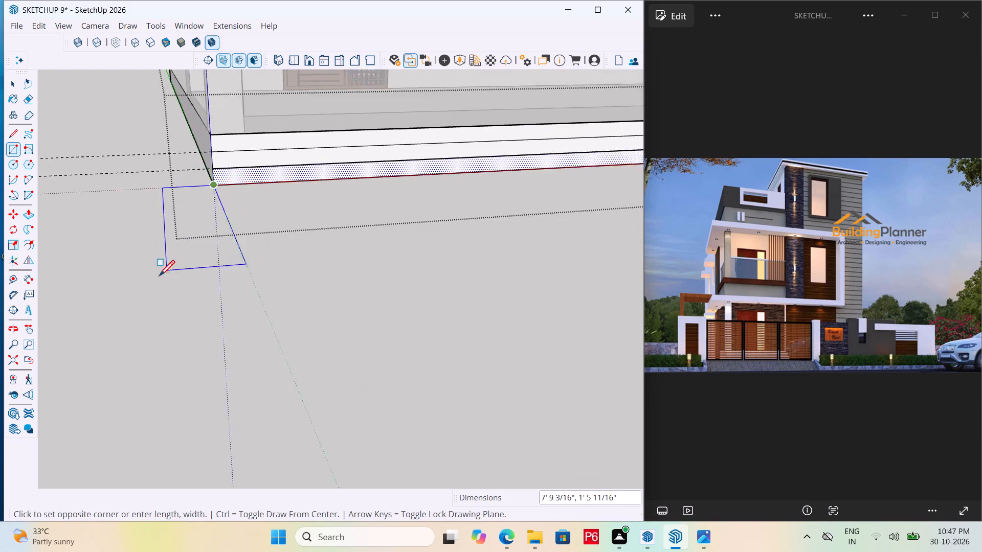
pyautogui.scroll(-11, 159, 278)
pyautogui.scroll(15, 493, 201)
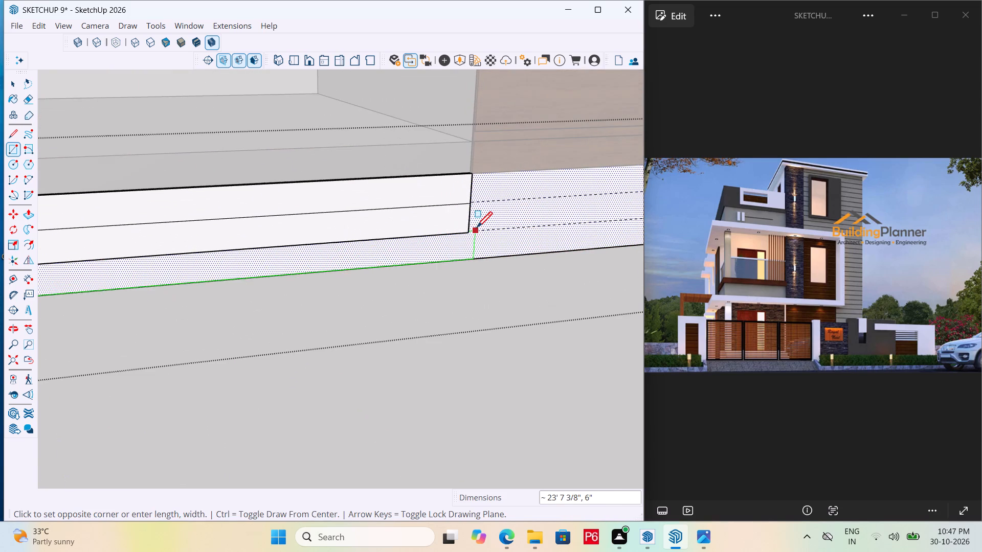
pyautogui.click(467, 233)
# Save the model with the three bands drawn on the plinth front.
pyautogui.scroll(-12, 496, 202)
pyautogui.hotkey('ctrl', 's')
pyautogui.hotkey('ctrl', 's')
pyautogui.hotkey('ctrl', 's')
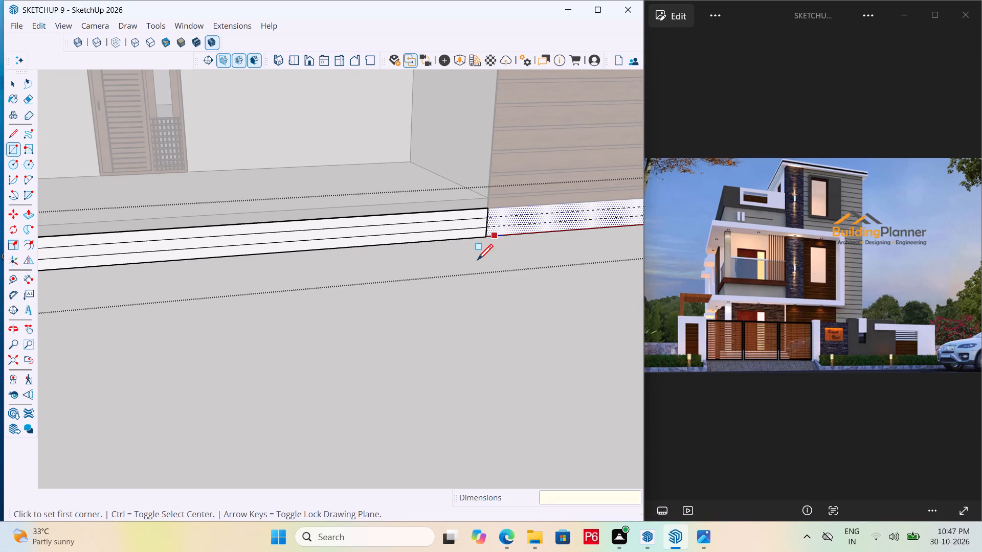
pyautogui.hotkey('ctrl', 's')
pyautogui.hotkey('ctrl', 's')
pyautogui.hotkey('ctrl', 's')
# Erase the two construction guides on the plinth's front face.
pyautogui.press('space')
pyautogui.scroll(-6, 423, 278)
pyautogui.scroll(-4, 475, 267)
pyautogui.moveTo(369, 293); pyautogui.dragTo(369, 311, button='middle')
pyautogui.press('e')
pyautogui.moveTo(201, 287); pyautogui.dragTo(201, 294)
# Push/Pull the middle band of the plinth front outward 10" to form the upper step.
pyautogui.scroll(13, 373, 287)
pyautogui.moveTo(199, 291); pyautogui.dragTo(246, 318, button='middle')
pyautogui.scroll(5, 246, 318)
pyautogui.press('p')
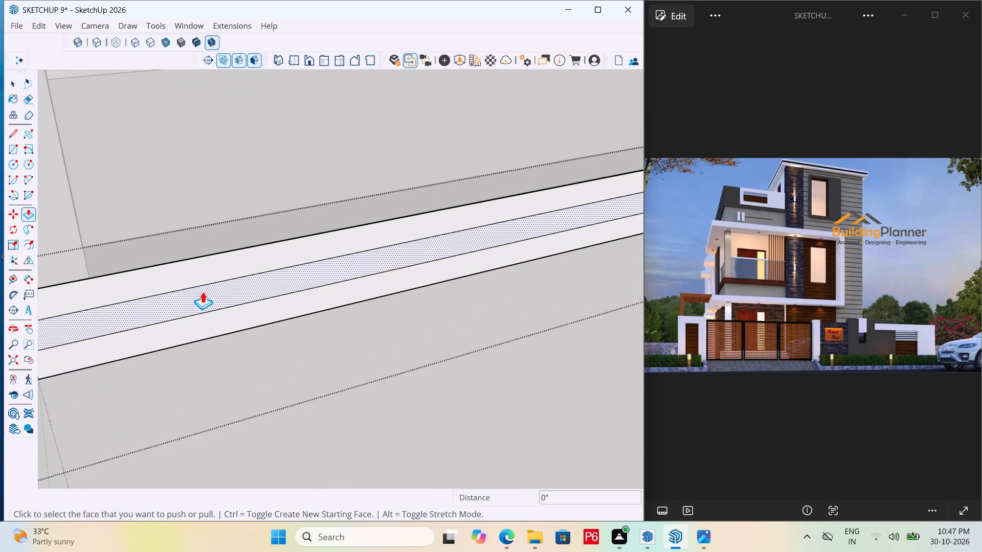
pyautogui.click(203, 291)
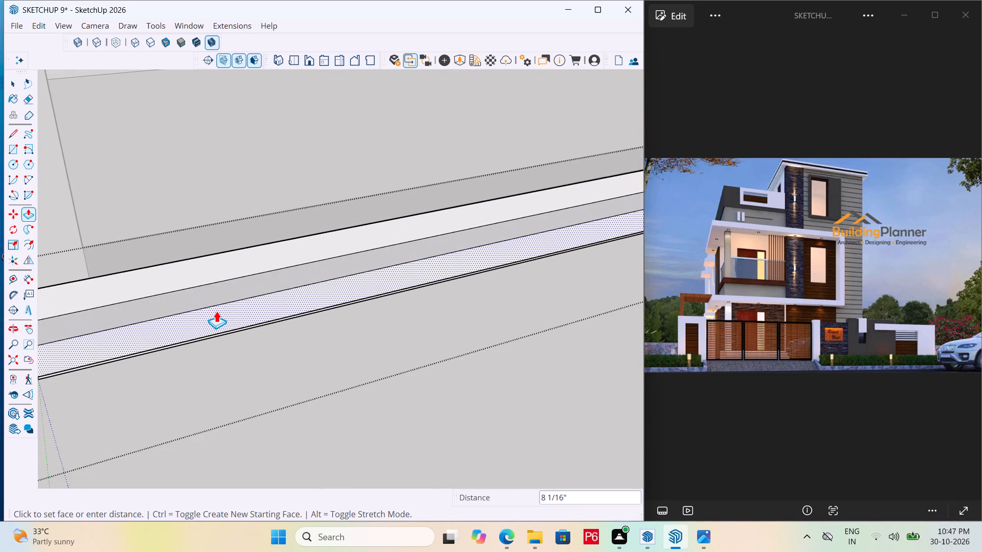
pyautogui.write('10"')
pyautogui.press('Return')
# Pull the bottom band out flush with the middle band and then a further 10" to form the lower step.
pyautogui.moveTo(277, 340); pyautogui.dragTo(243, 215, button='middle')
pyautogui.click(271, 286)
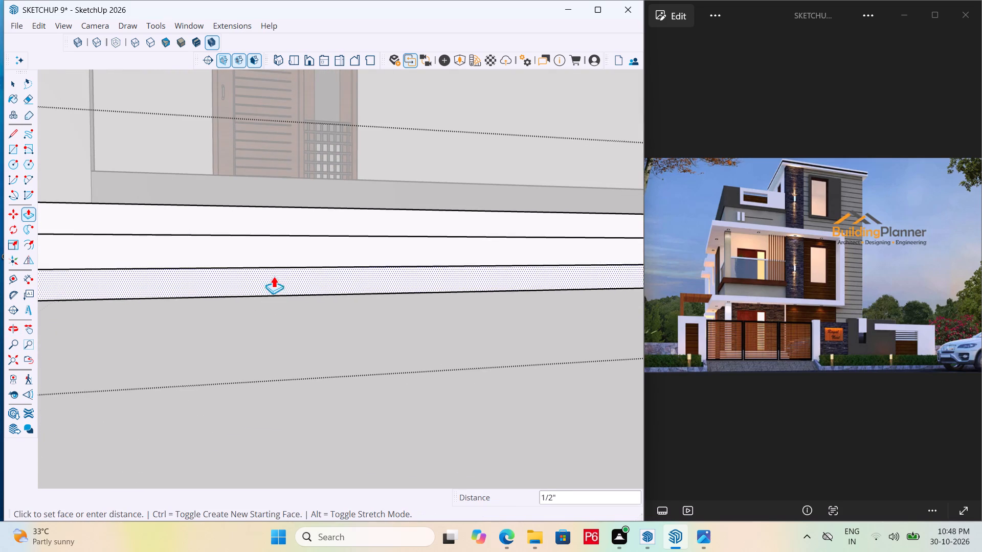
pyautogui.click(303, 250)
pyautogui.moveTo(321, 290); pyautogui.dragTo(388, 435, button='middle')
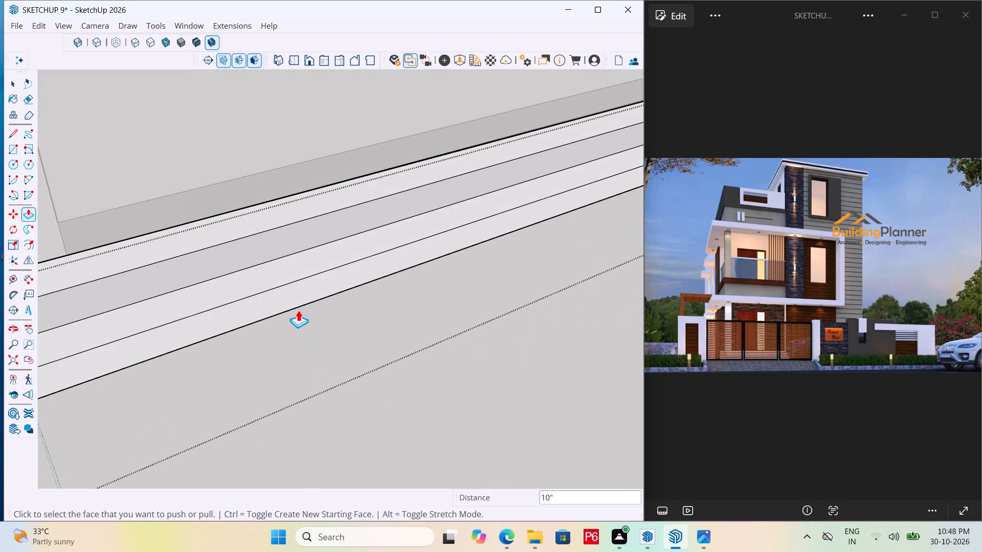
pyautogui.click(300, 293)
pyautogui.moveTo(300, 293); pyautogui.dragTo(314, 294)
pyautogui.scroll(-6, 298, 281)
# Save the model with the entrance steps.
pyautogui.hotkey('ctrl', 's')
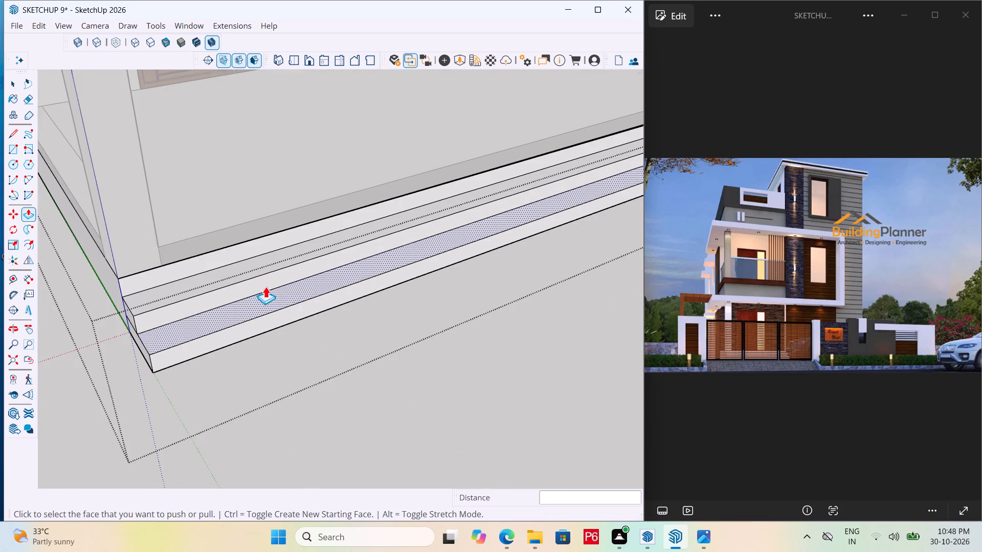
pyautogui.hotkey('ctrl', 's')
pyautogui.hotkey('ctrl', 's')
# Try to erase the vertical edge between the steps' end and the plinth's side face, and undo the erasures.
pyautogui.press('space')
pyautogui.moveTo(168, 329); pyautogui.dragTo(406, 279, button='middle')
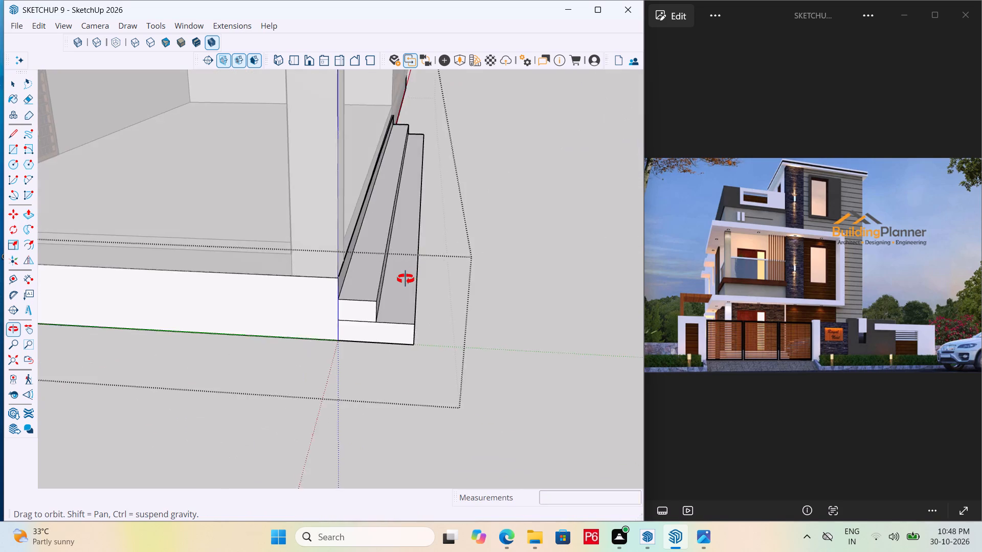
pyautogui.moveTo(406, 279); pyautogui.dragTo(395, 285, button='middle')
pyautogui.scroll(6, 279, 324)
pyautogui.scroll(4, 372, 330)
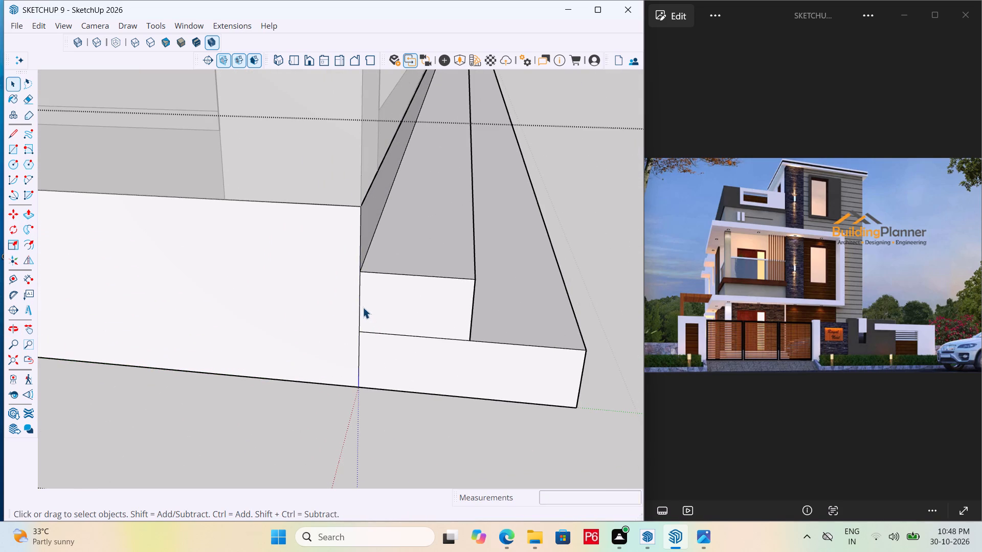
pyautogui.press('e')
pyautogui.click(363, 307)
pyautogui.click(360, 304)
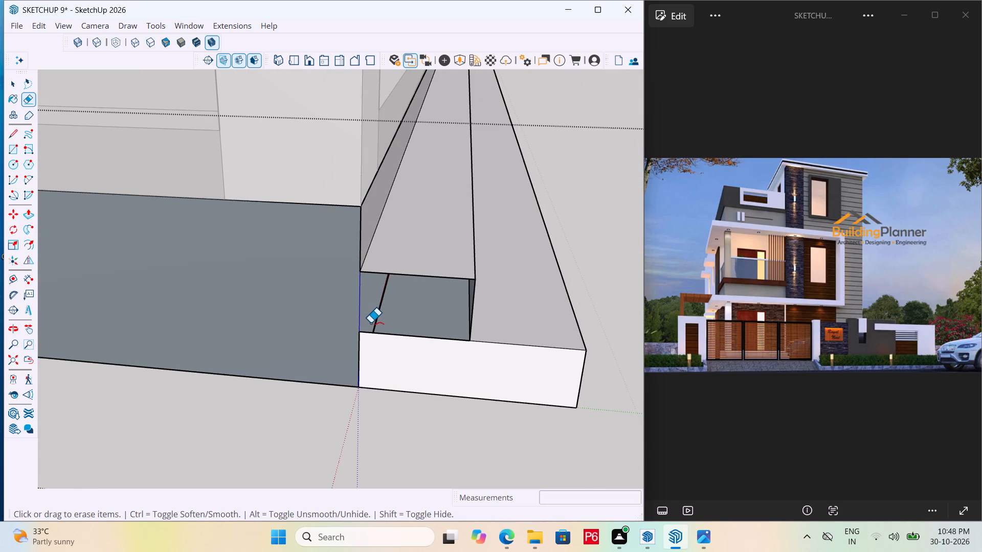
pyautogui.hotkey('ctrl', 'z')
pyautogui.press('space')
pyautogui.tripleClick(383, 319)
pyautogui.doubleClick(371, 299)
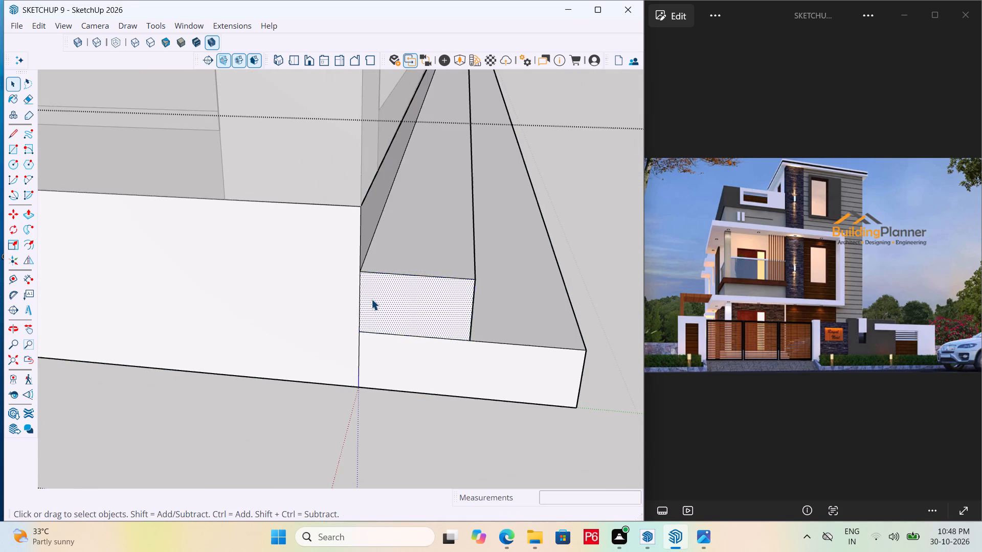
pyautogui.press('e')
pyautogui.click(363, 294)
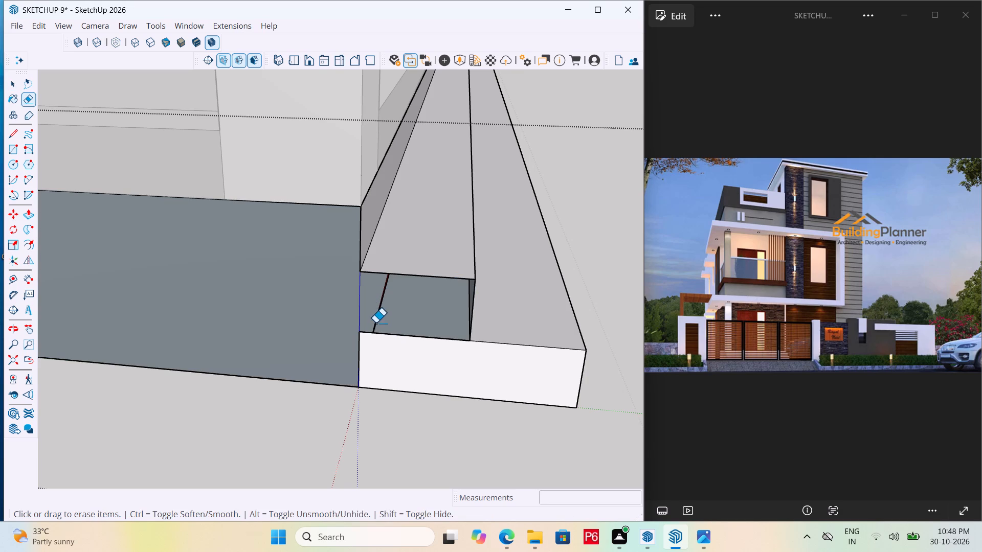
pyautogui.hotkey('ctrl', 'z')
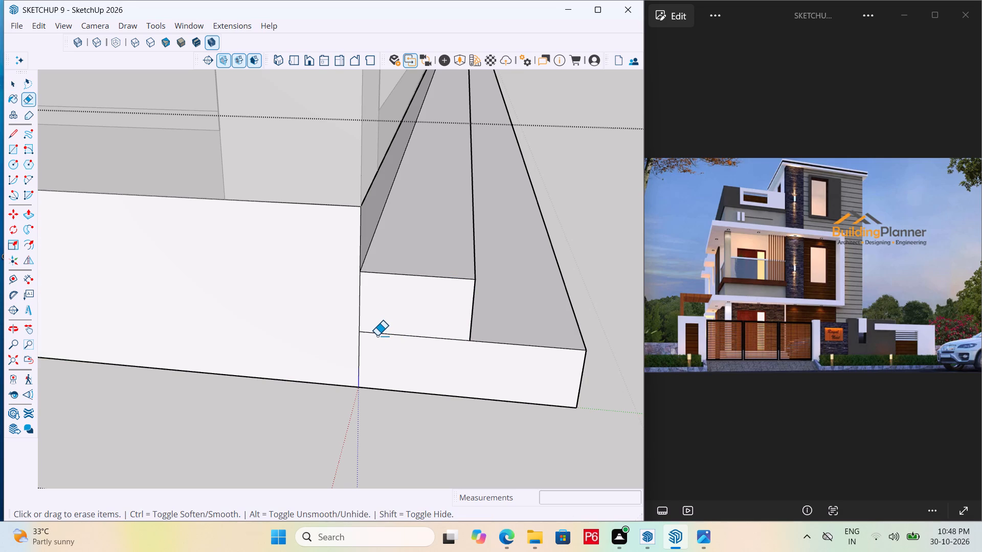
# Erase the horizontal seam between the two steps' end faces at the plinth corner, undoing the erasure of the vertical edge.
pyautogui.doubleClick(365, 332)
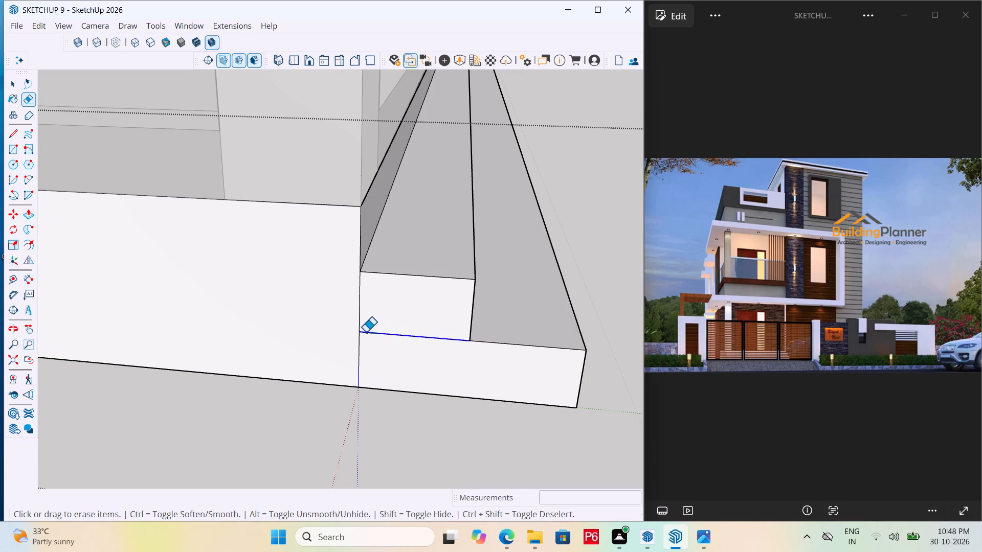
pyautogui.moveTo(365, 323); pyautogui.dragTo(360, 315)
pyautogui.click(360, 315)
pyautogui.hotkey('ctrl', 'z')
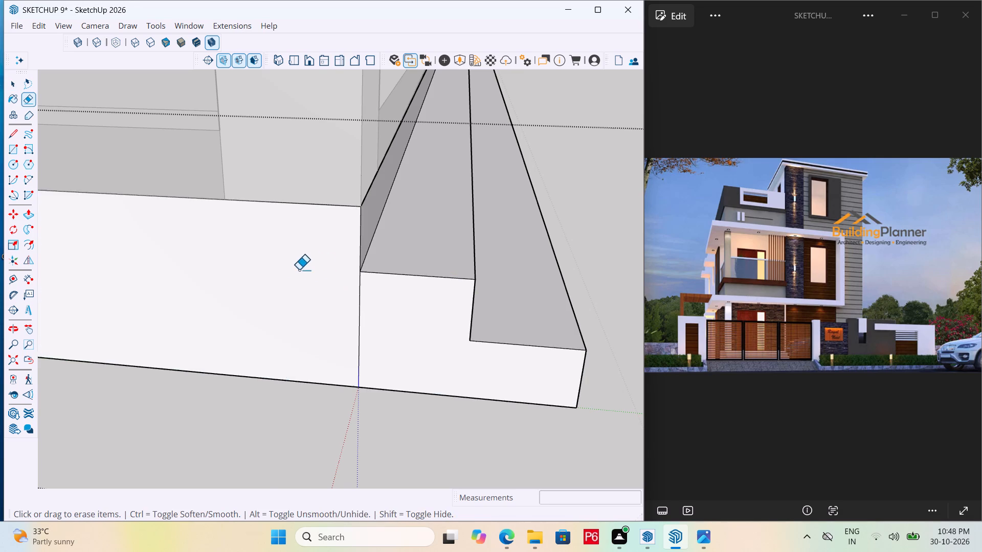
# Erase the horizontal seam between the two steps' end faces at the opposite end, beside the wood-clad wall.
pyautogui.scroll(-6, 297, 271)
pyautogui.scroll(-7, 254, 275)
pyautogui.scroll(-3, 459, 271)
pyautogui.moveTo(450, 273); pyautogui.dragTo(0, 260, button='middle')
pyautogui.scroll(-5, 67, 262)
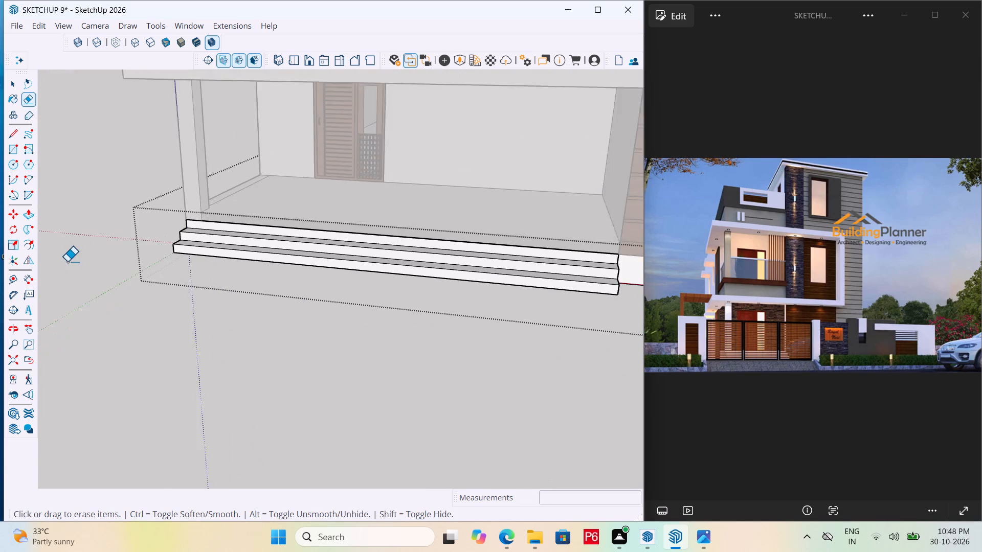
pyautogui.scroll(-6, 212, 278)
pyautogui.moveTo(432, 281); pyautogui.dragTo(293, 286, button='middle')
pyautogui.scroll(16, 293, 286)
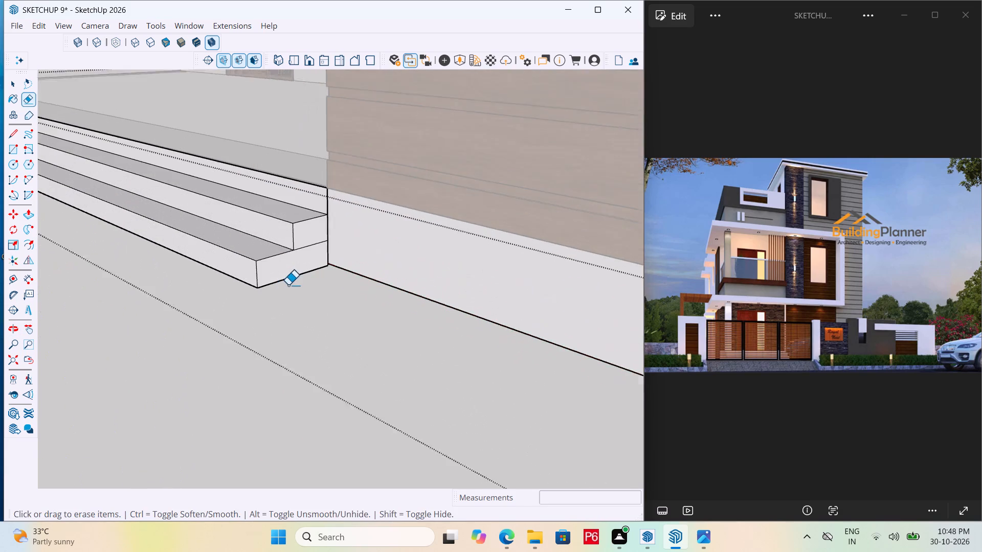
pyautogui.scroll(2, 288, 285)
pyautogui.moveTo(309, 250); pyautogui.dragTo(311, 243)
pyautogui.scroll(-14, 421, 282)
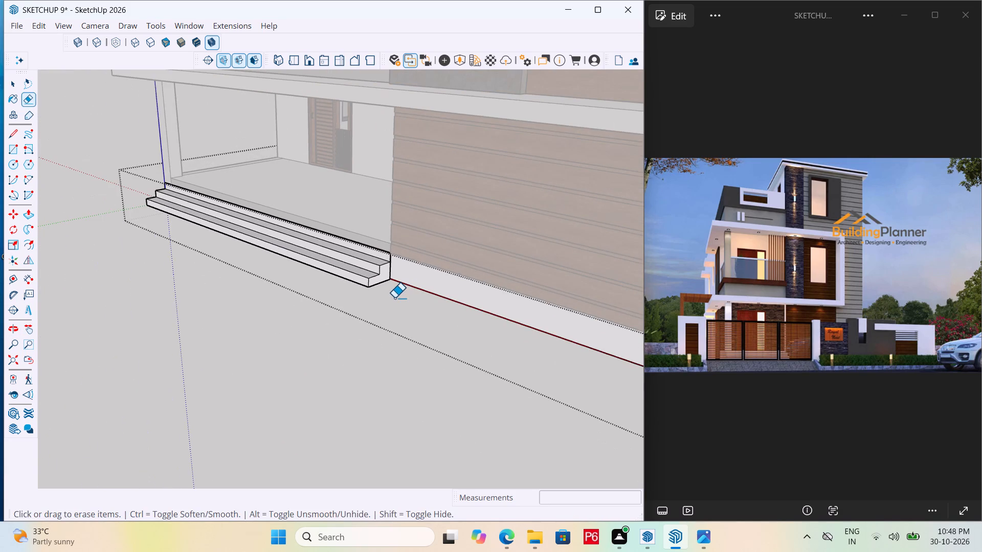
# Save the model with the cleaned-up steps.
pyautogui.hotkey('ctrl', 's')
pyautogui.hotkey('ctrl', 's')
pyautogui.hotkey('ctrl', 's')
pyautogui.hotkey('ctrl', 's')
pyautogui.hotkey('ctrl', 's')
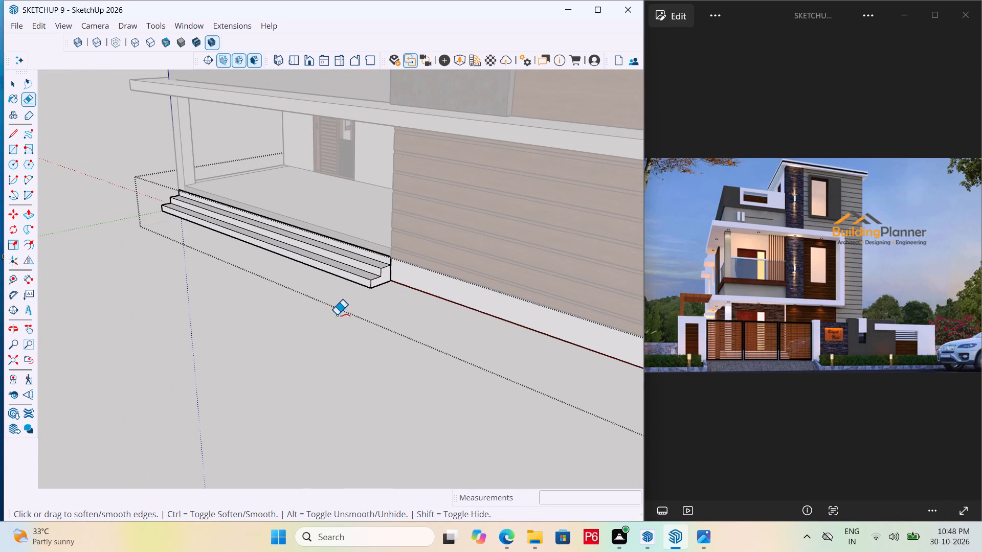
# Examine the underside of the plinth and steps, selecting the plinth's bottom face to check it.
pyautogui.moveTo(256, 336); pyautogui.dragTo(428, 376, button='middle')
pyautogui.scroll(-5, 342, 360)
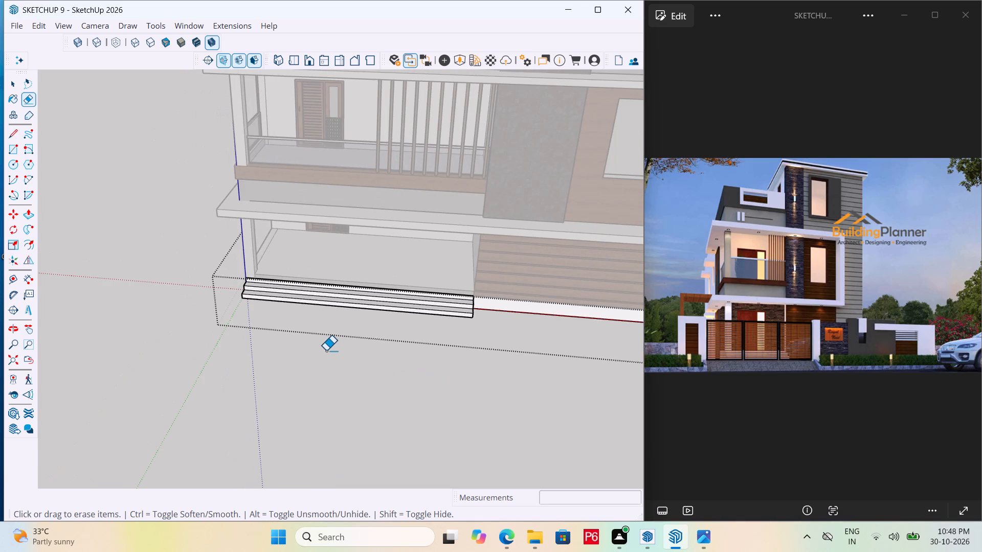
pyautogui.moveTo(338, 373); pyautogui.dragTo(429, 134, button='middle')
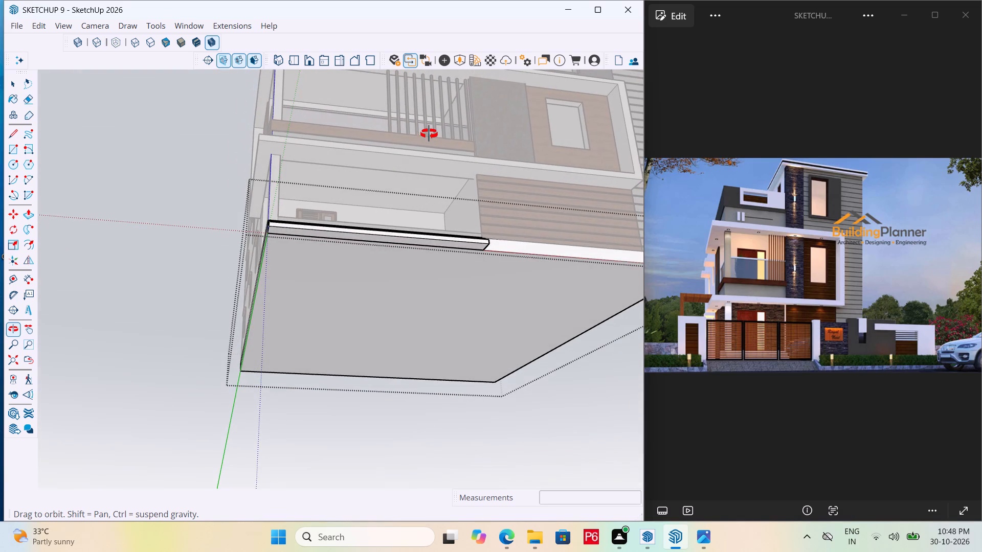
pyautogui.moveTo(429, 134); pyautogui.dragTo(429, 133, button='middle')
pyautogui.press('space')
pyautogui.click(359, 289)
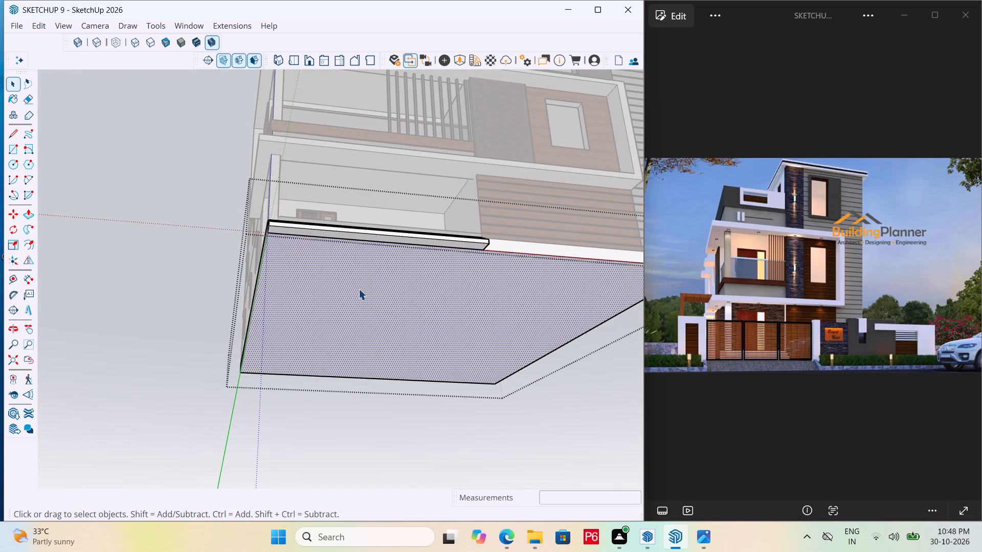
pyautogui.click(359, 289)
pyautogui.scroll(-5, 197, 269)
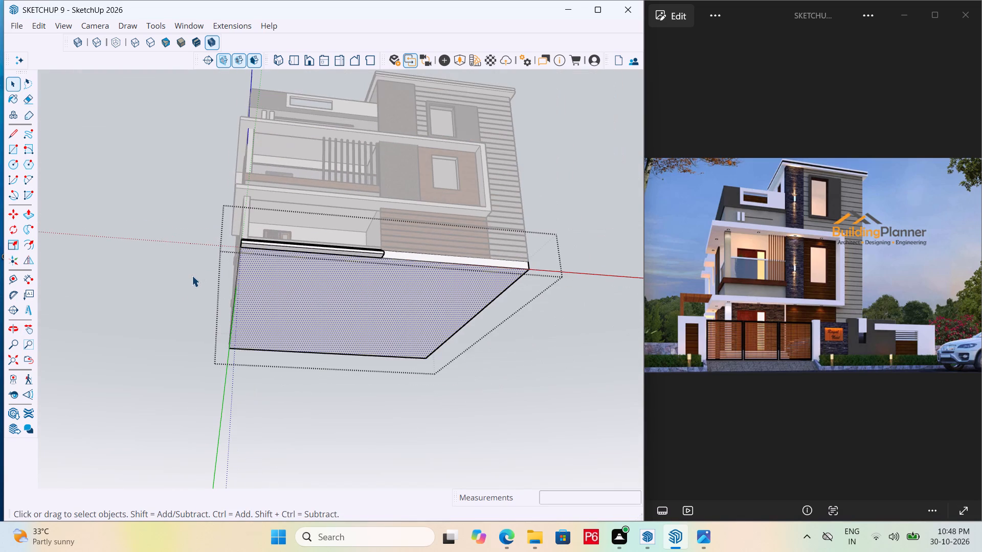
# Save the model and leave the plinth group.
pyautogui.hotkey('ctrl', 's')
pyautogui.hotkey('ctrl', 's')
pyautogui.click(503, 339)
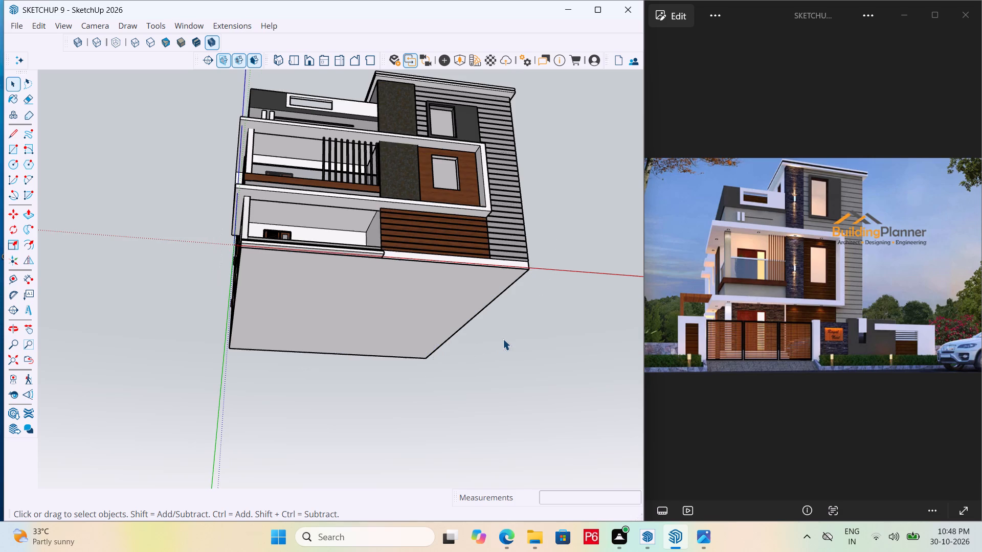
# Open the first-floor balcony group, select its floor face for painting and bring up the choice of material categories.
pyautogui.moveTo(334, 289); pyautogui.dragTo(420, 415, button='middle')
pyautogui.scroll(-1, 336, 291)
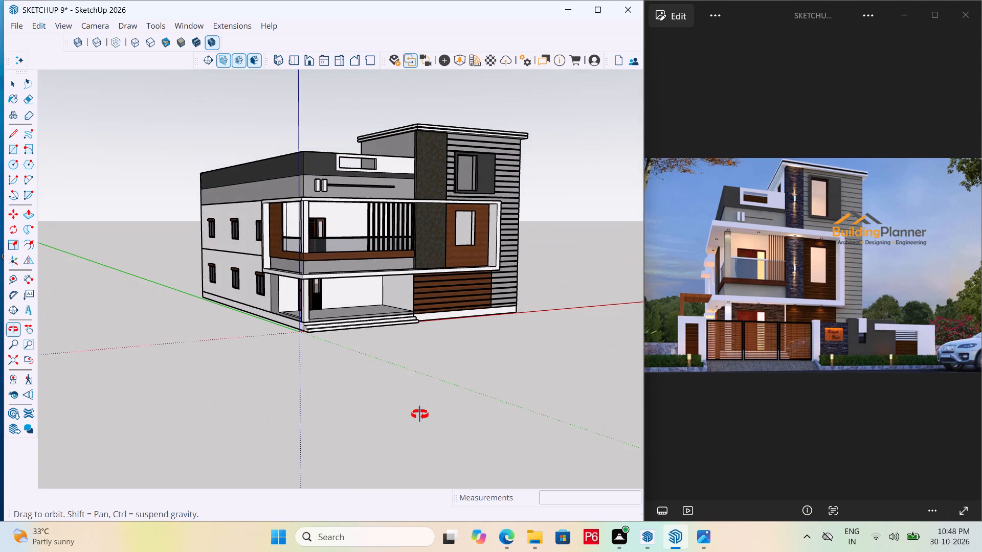
pyautogui.moveTo(420, 415); pyautogui.dragTo(401, 441, button='middle')
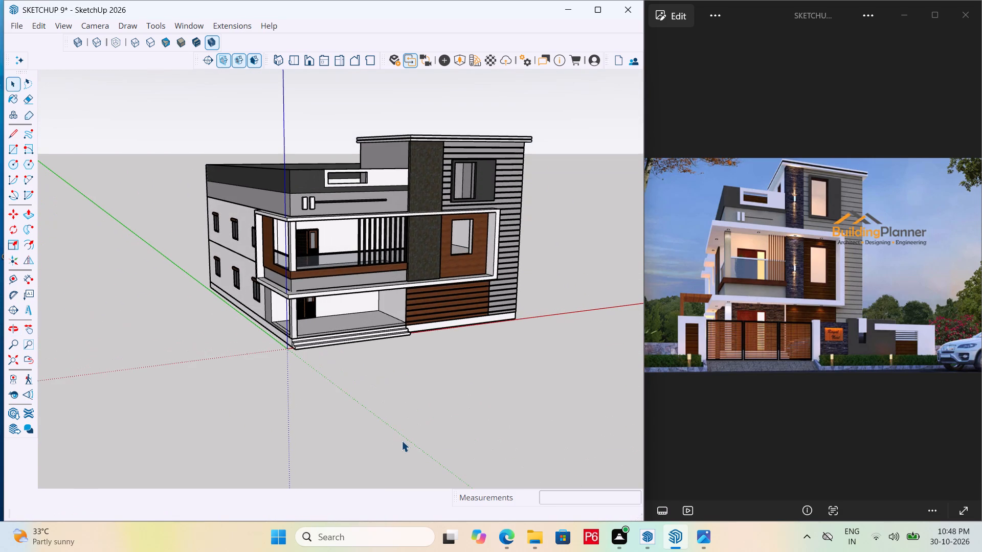
pyautogui.scroll(1, 296, 324)
pyautogui.moveTo(296, 323); pyautogui.dragTo(300, 389, button='middle')
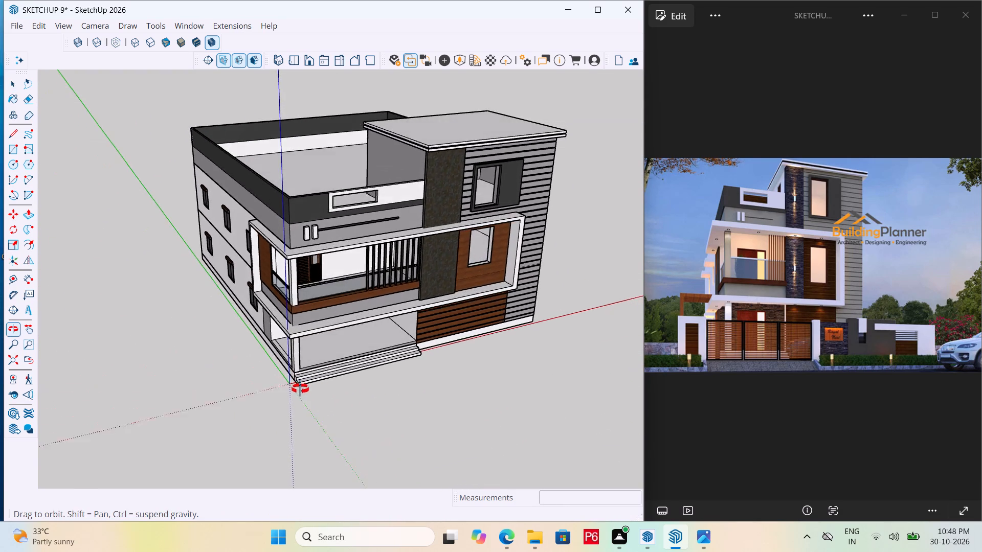
pyautogui.moveTo(300, 389); pyautogui.dragTo(308, 366, button='middle')
pyautogui.scroll(4, 311, 356)
pyautogui.moveTo(352, 295); pyautogui.dragTo(356, 363, button='middle')
pyautogui.scroll(1, 356, 365)
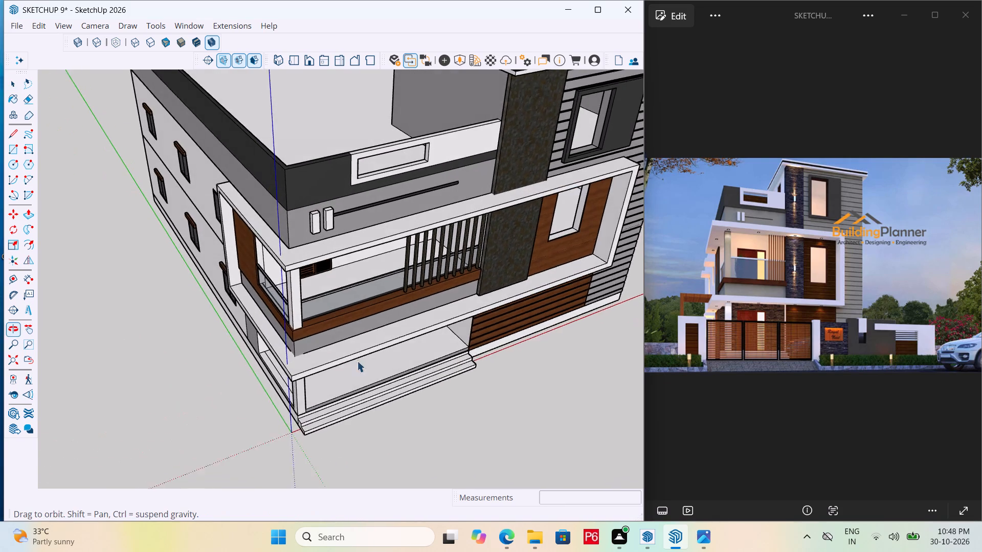
pyautogui.scroll(5, 355, 219)
pyautogui.click(388, 270)
pyautogui.doubleClick(383, 266)
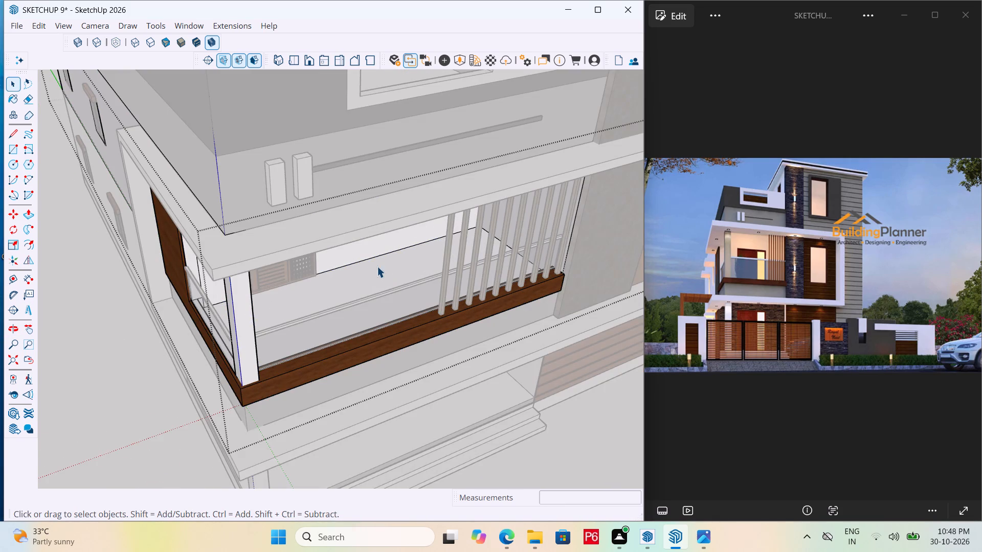
pyautogui.click(369, 266)
pyautogui.press('b')
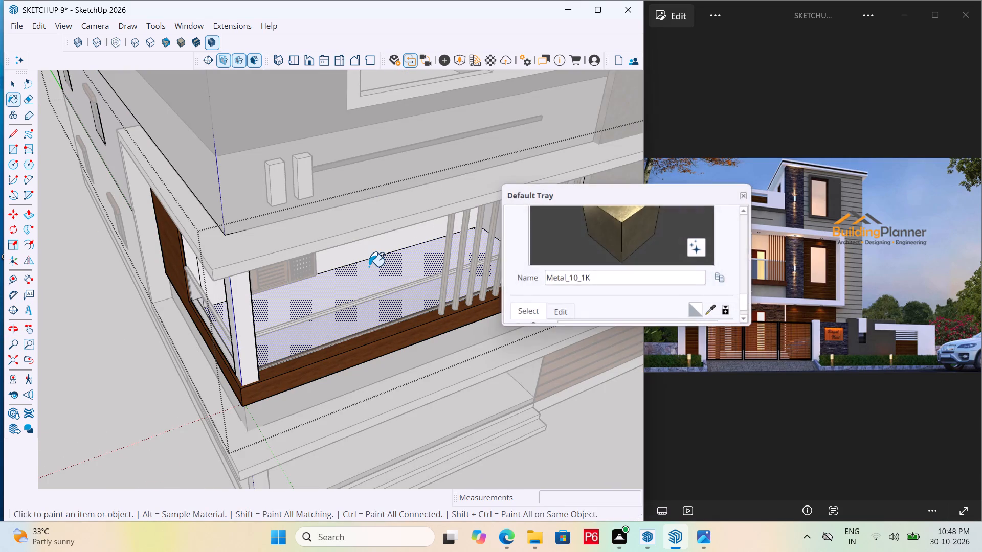
pyautogui.scroll(-6, 588, 261)
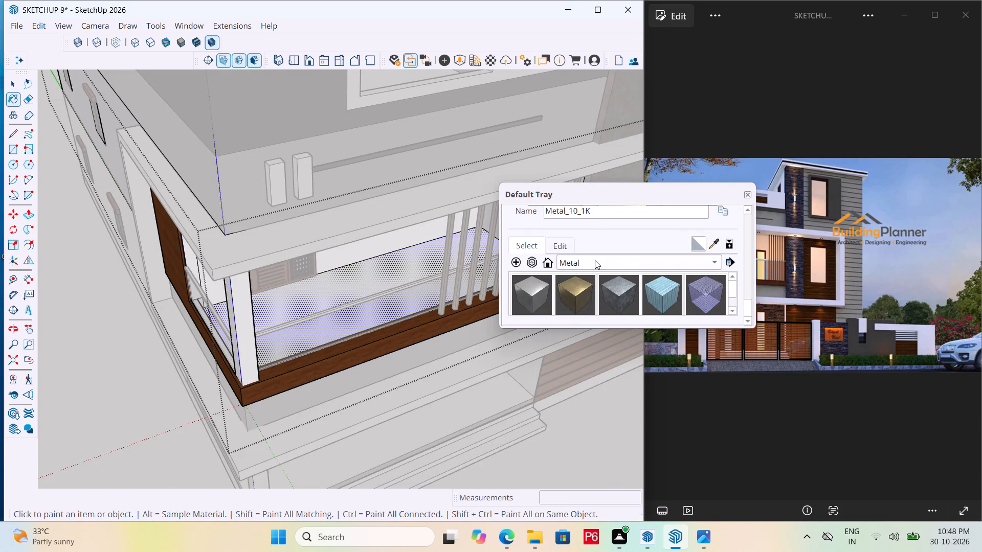
pyautogui.click(595, 260)
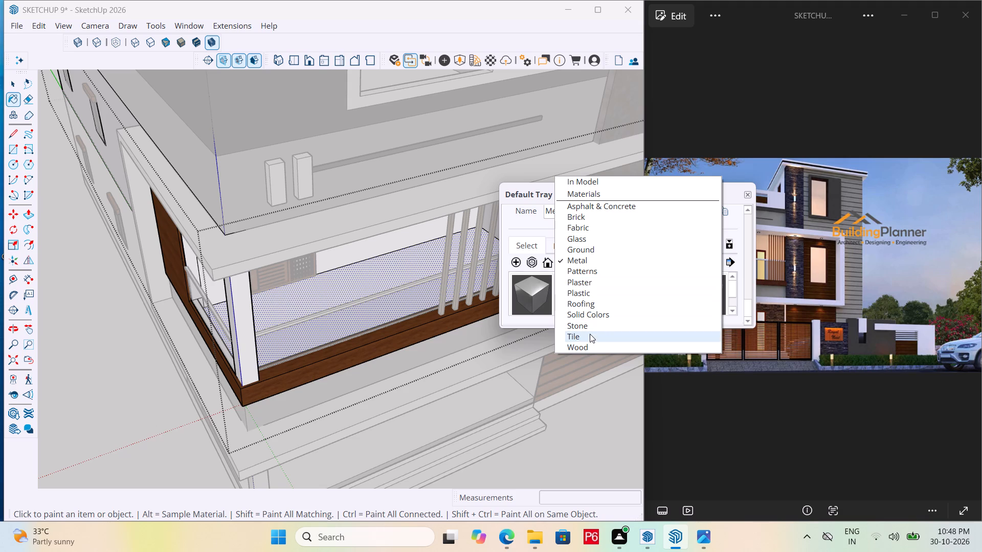
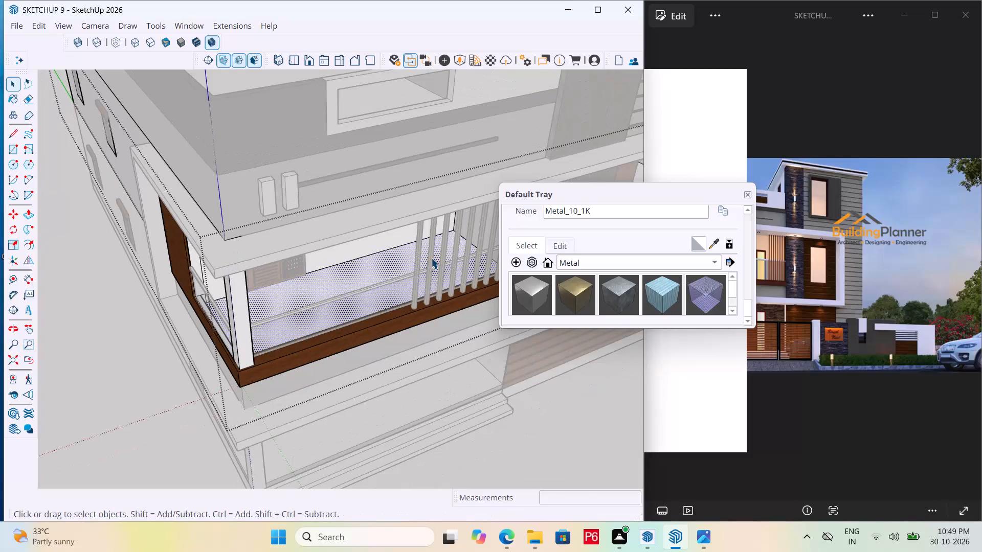
# Paint the balcony floor with the stone material Marble_01_1K and leave the balcony group.
pyautogui.click(635, 266)
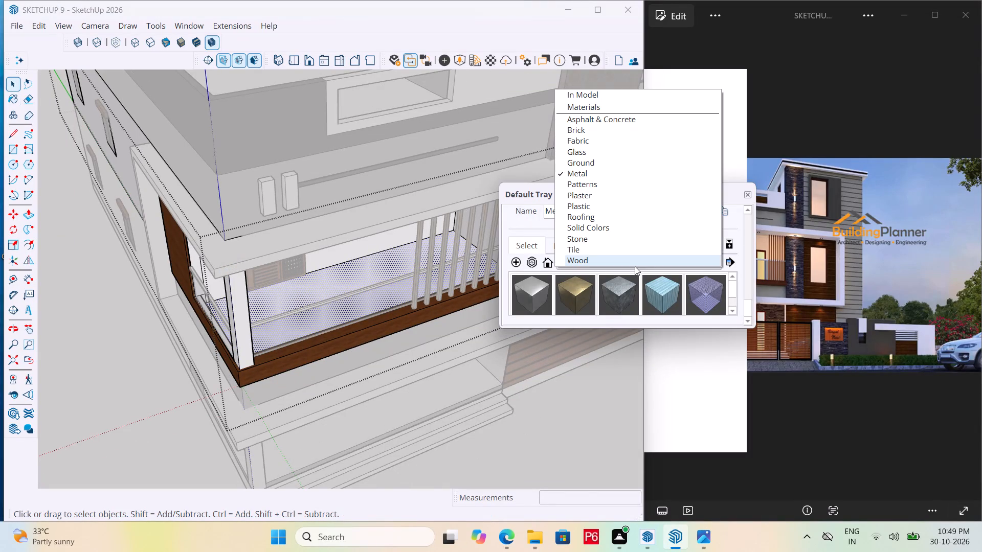
pyautogui.click(583, 238)
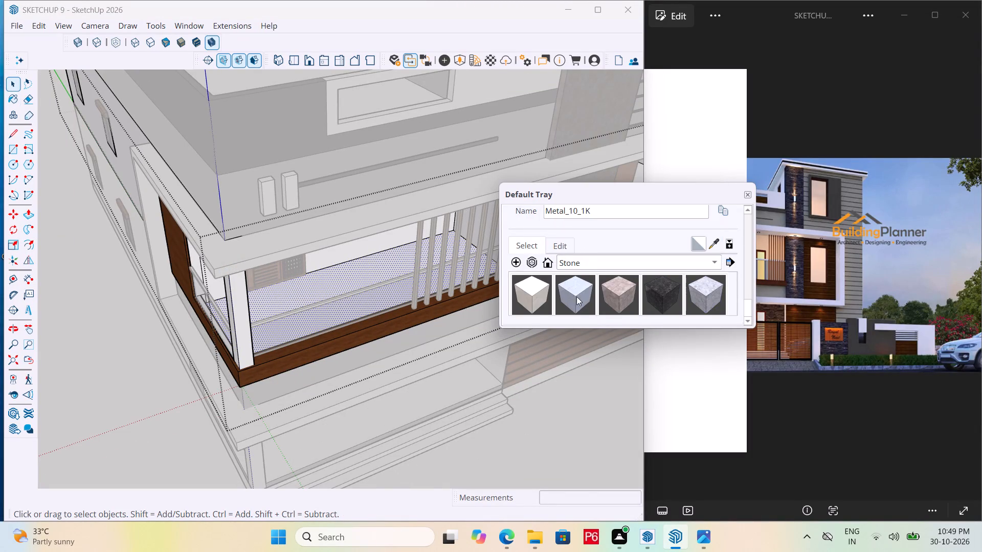
pyautogui.click(541, 296)
pyautogui.click(406, 266)
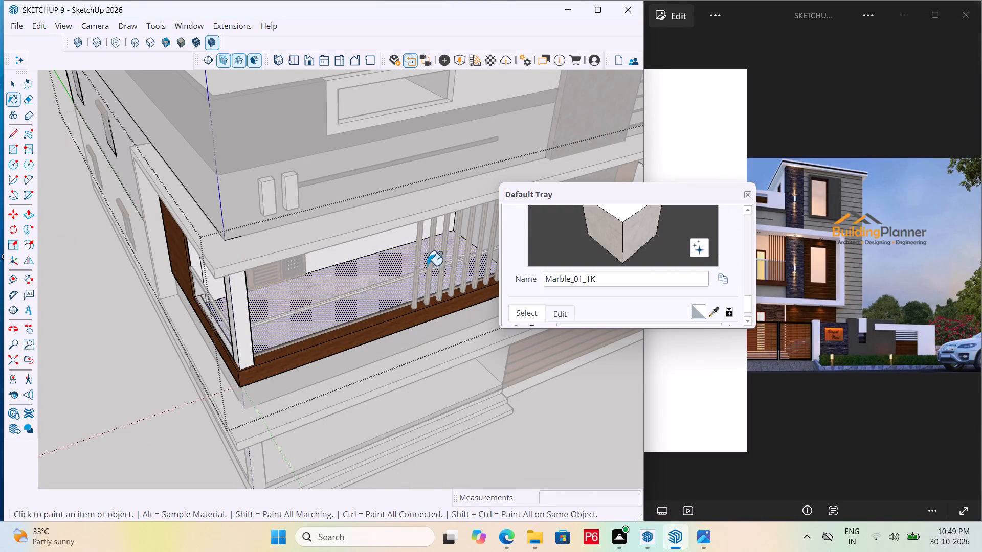
pyautogui.press('space')
pyautogui.click(135, 343)
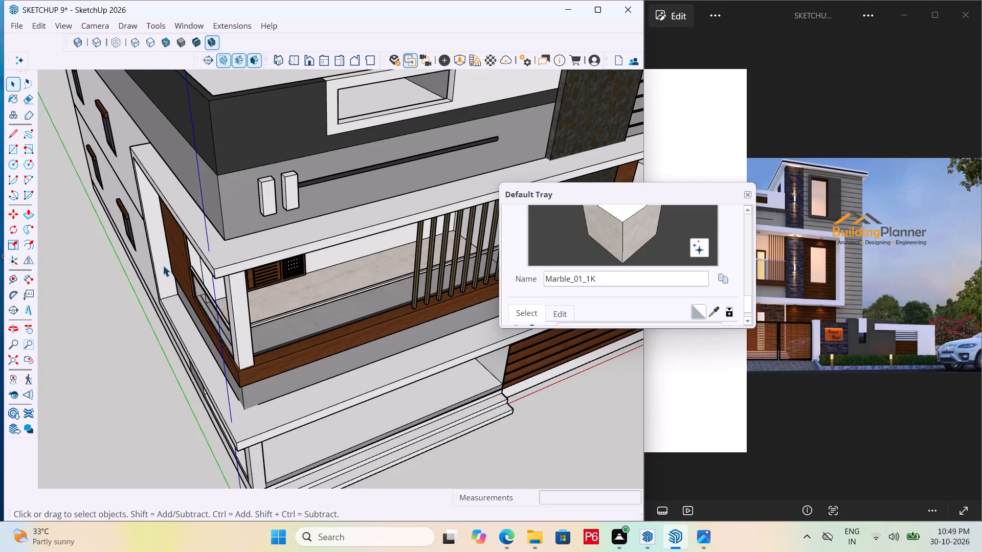
# Open the ground-floor group and paint the porch floor and its narrow side strip with Marble_01_1K.
pyautogui.scroll(-4, 225, 244)
pyautogui.scroll(-1, 311, 298)
pyautogui.moveTo(311, 298); pyautogui.dragTo(332, 260, button='middle')
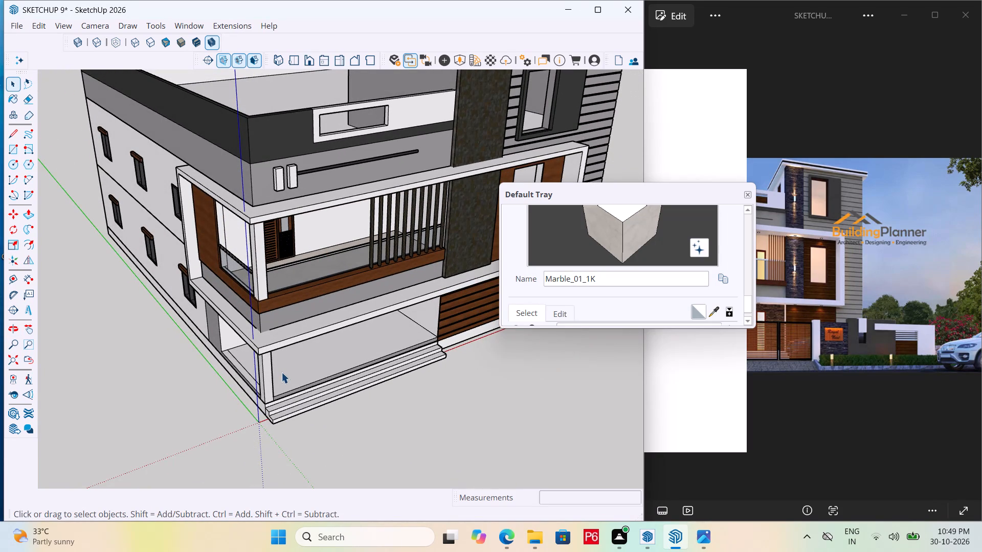
pyautogui.scroll(-3, 314, 358)
pyautogui.moveTo(299, 380); pyautogui.dragTo(270, 336, button='middle')
pyautogui.scroll(5, 270, 336)
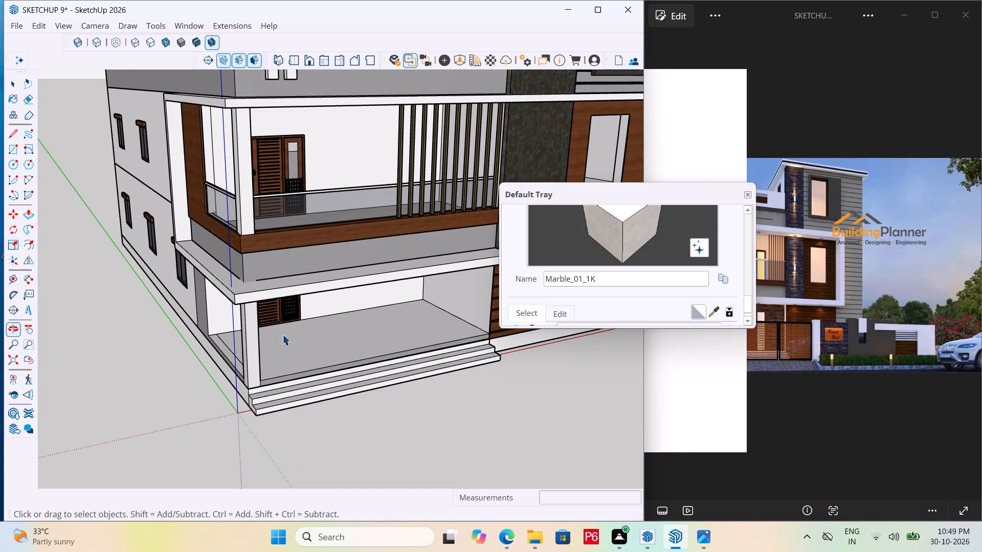
pyautogui.click(299, 342)
pyautogui.doubleClick(286, 354)
pyautogui.click(254, 352)
pyautogui.click(282, 347)
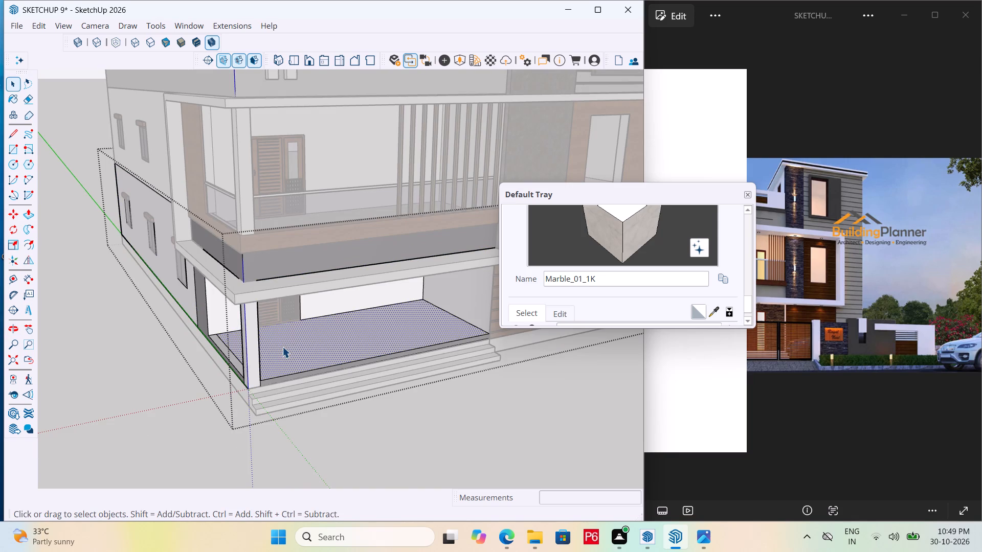
pyautogui.scroll(-1, 596, 283)
pyautogui.click(536, 314)
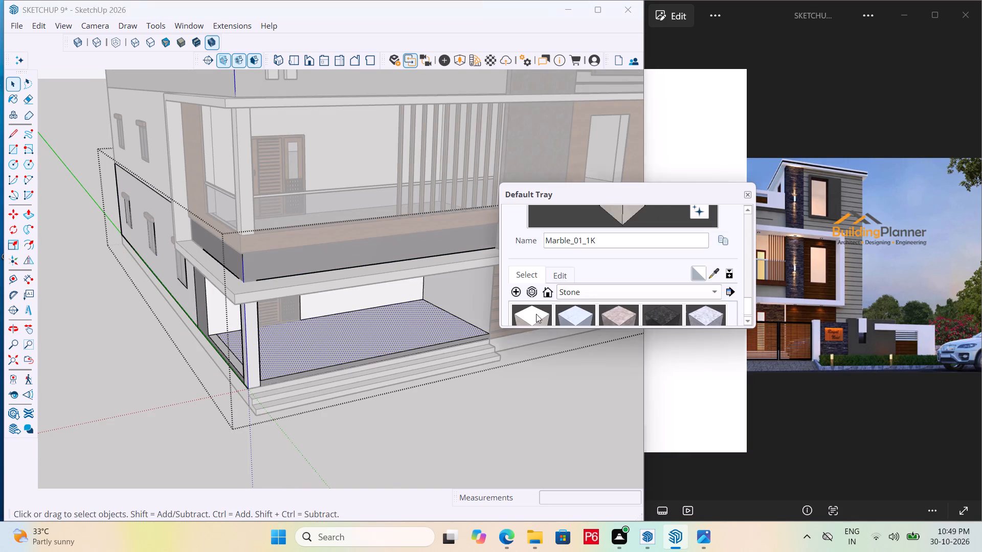
pyautogui.click(388, 315)
pyautogui.scroll(13, 271, 378)
pyautogui.click(211, 341)
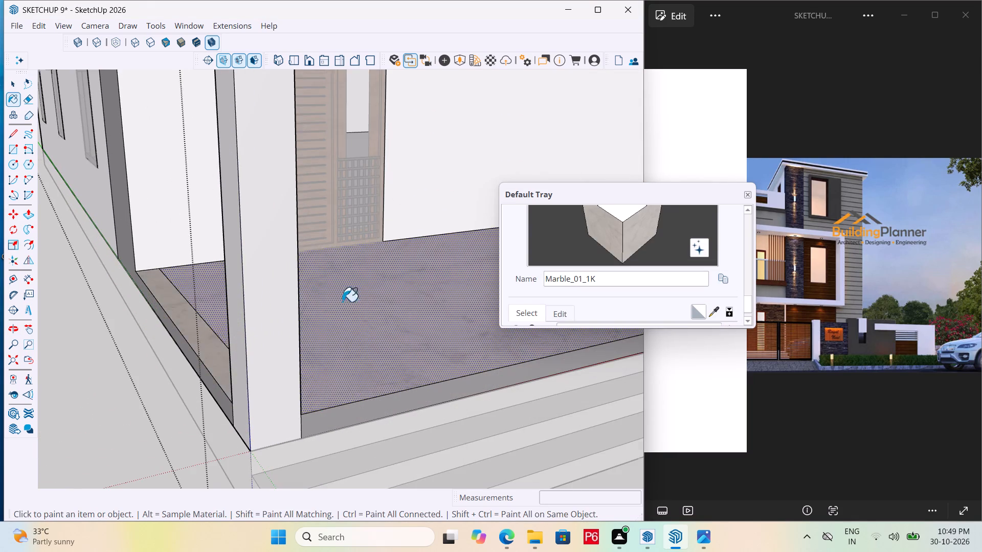
# Erase the edge dividing the porch floor from its narrow side strip and save the model.
pyautogui.scroll(-6, 350, 310)
pyautogui.scroll(-7, 240, 295)
pyautogui.moveTo(239, 297); pyautogui.dragTo(314, 374, button='middle')
pyautogui.scroll(6, 317, 372)
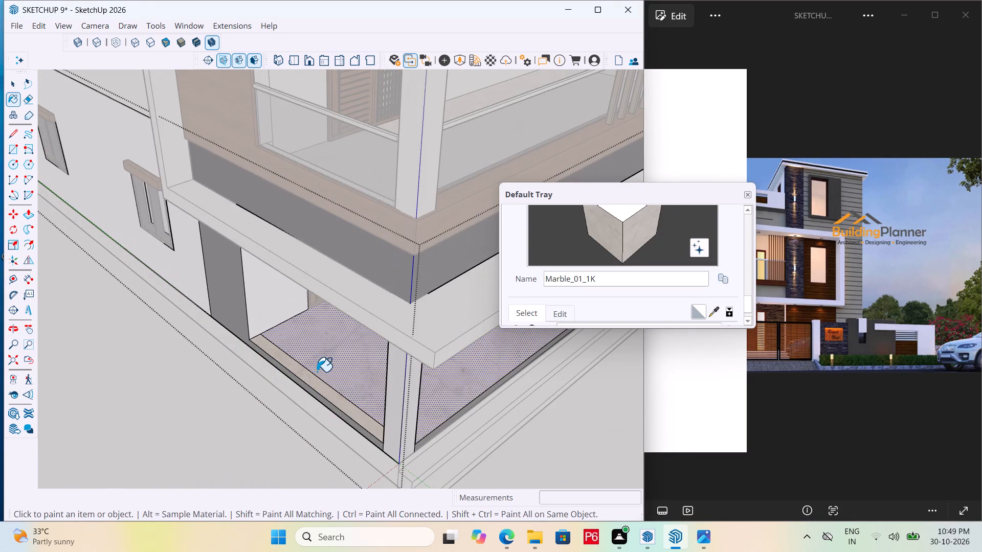
pyautogui.press('e')
pyautogui.doubleClick(306, 367)
pyautogui.scroll(-6, 289, 339)
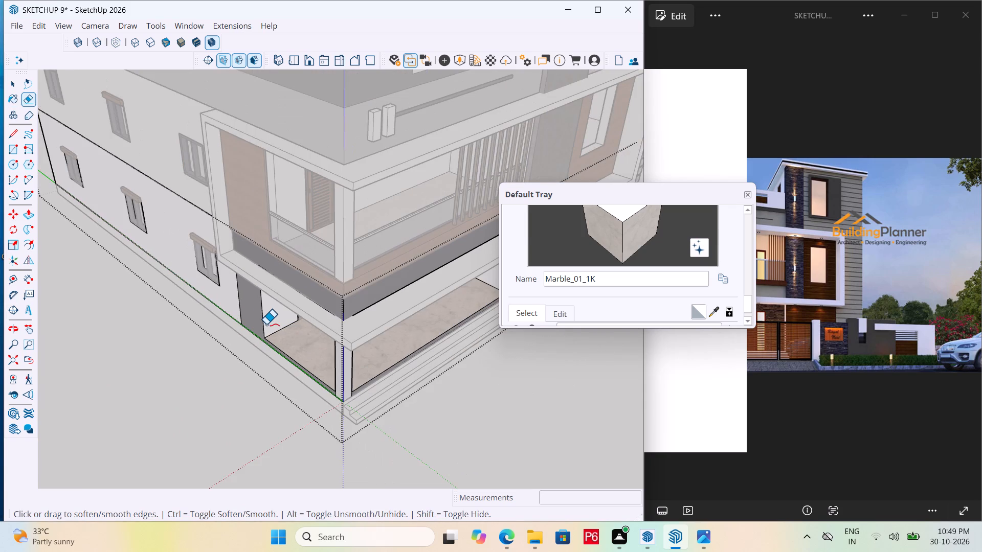
pyautogui.hotkey('ctrl', 's')
pyautogui.hotkey('ctrl', 's')
pyautogui.hotkey('ctrl', 's')
# Examine the porch slab's outer edges and the corner column where they meet the plinth and steps.
pyautogui.keyDown('ctrl'); pyautogui.moveTo(263, 357); pyautogui.dragTo(550, 336, button='middle'); pyautogui.keyUp('ctrl')
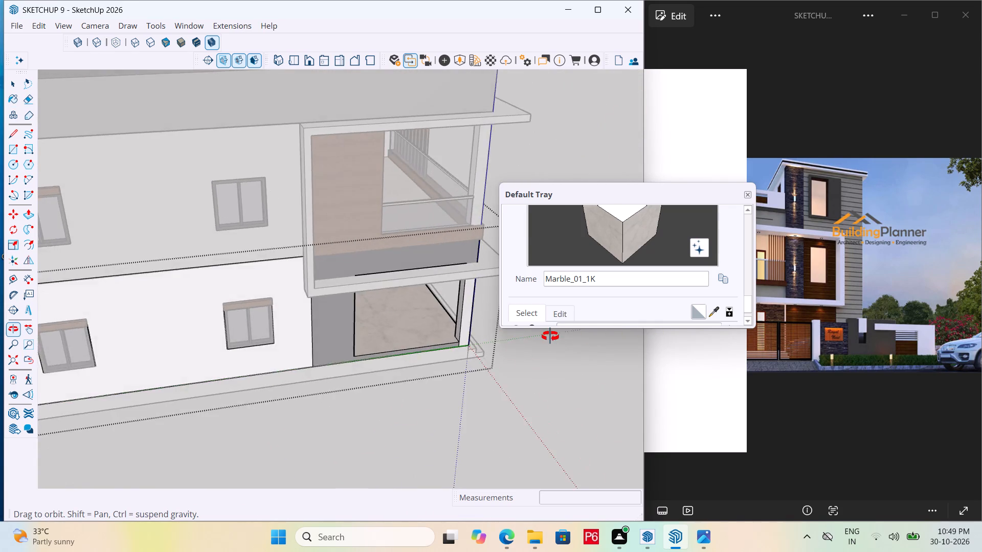
pyautogui.keyDown('ctrl'); pyautogui.moveTo(550, 336); pyautogui.dragTo(713, 327, button='middle'); pyautogui.keyUp('ctrl')
pyautogui.scroll(15, 511, 314)
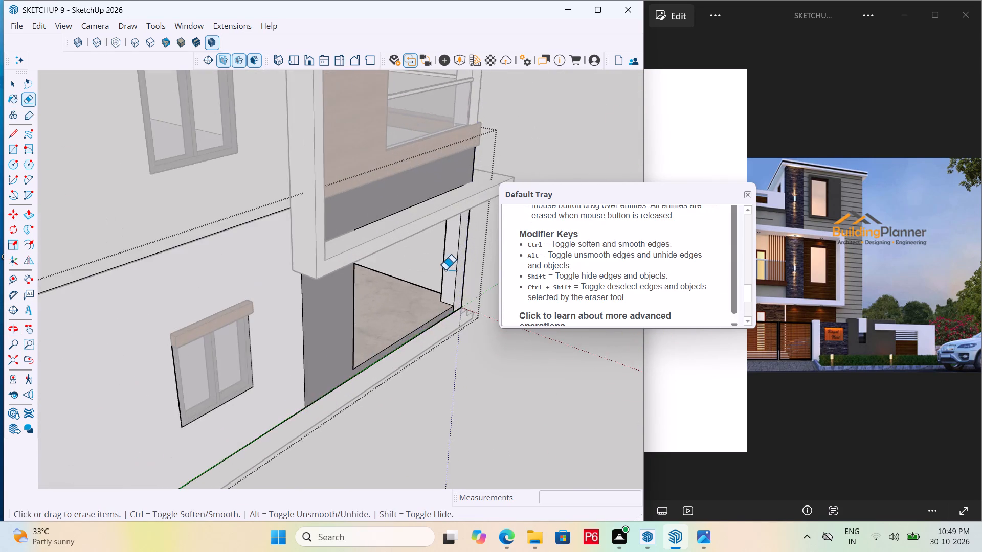
pyautogui.scroll(8, 445, 270)
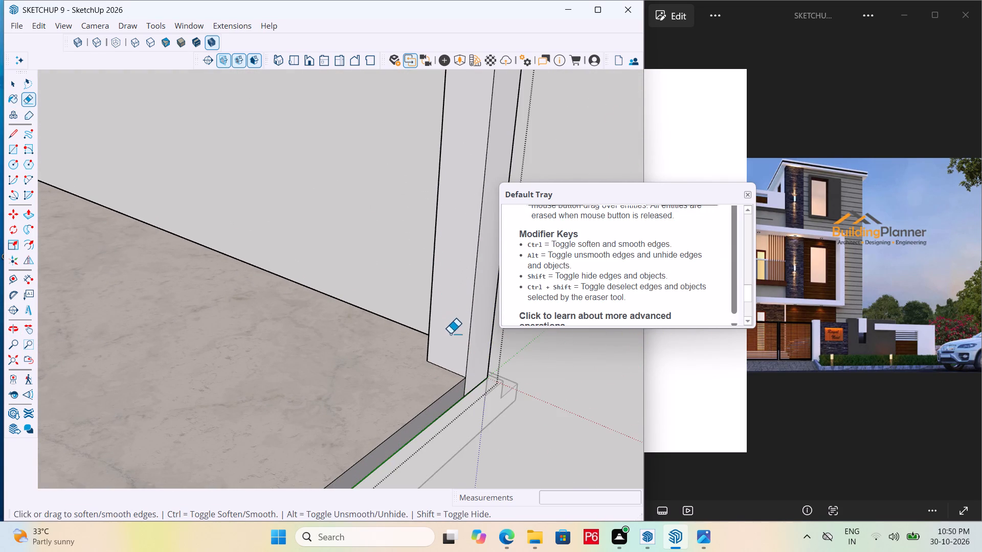
pyautogui.scroll(6, 452, 334)
pyautogui.scroll(8, 477, 379)
pyautogui.moveTo(498, 394); pyautogui.dragTo(185, 342, button='middle')
pyautogui.scroll(-1, 185, 342)
pyautogui.scroll(-6, 338, 318)
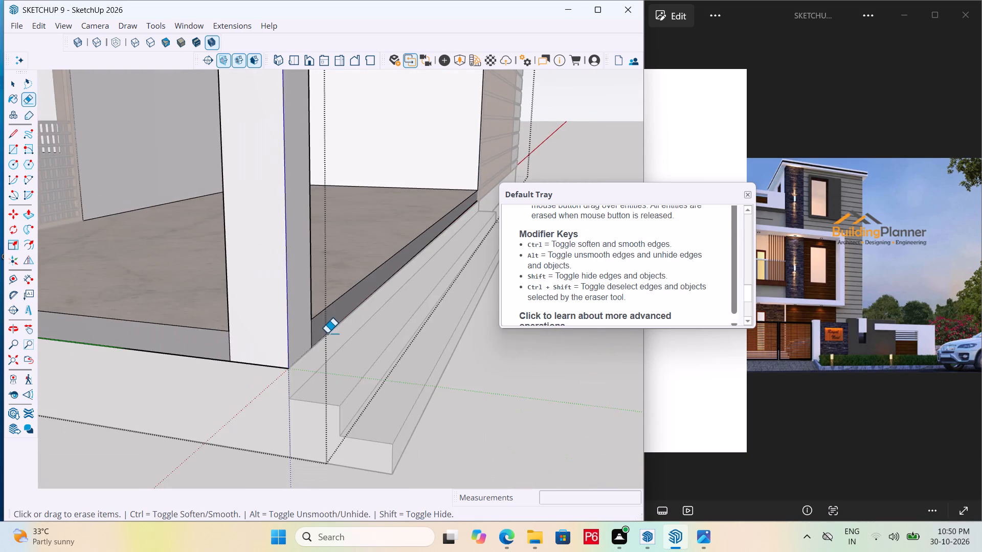
pyautogui.scroll(-6, 327, 333)
# Save the model and leave the ground-floor group.
pyautogui.hotkey('ctrl', 's')
pyautogui.hotkey('ctrl', 's')
pyautogui.hotkey('ctrl', 's')
pyautogui.hotkey('ctrl', 's')
pyautogui.press('space')
pyautogui.scroll(-5, 354, 337)
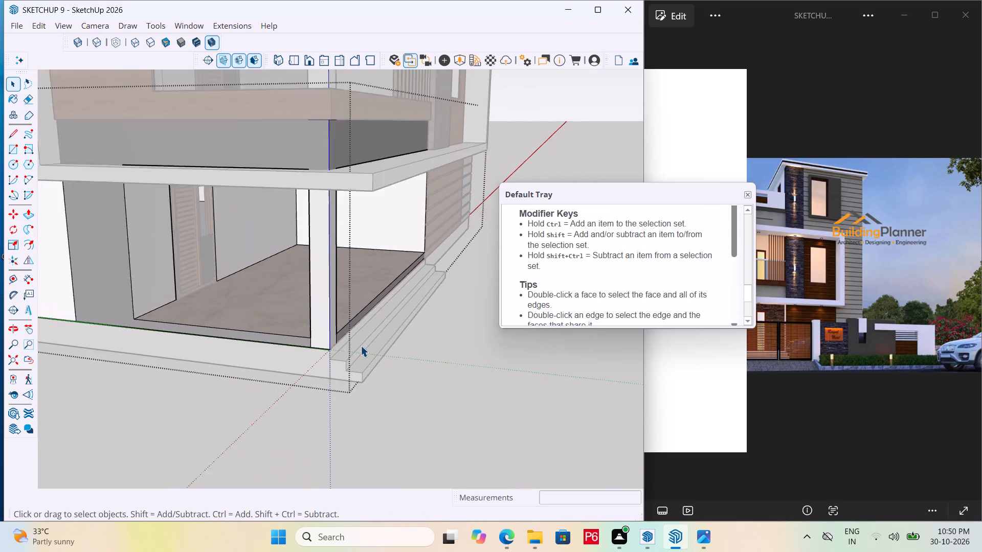
pyautogui.scroll(-2, 361, 346)
pyautogui.moveTo(360, 343); pyautogui.dragTo(239, 362, button='middle')
pyautogui.click(322, 386)
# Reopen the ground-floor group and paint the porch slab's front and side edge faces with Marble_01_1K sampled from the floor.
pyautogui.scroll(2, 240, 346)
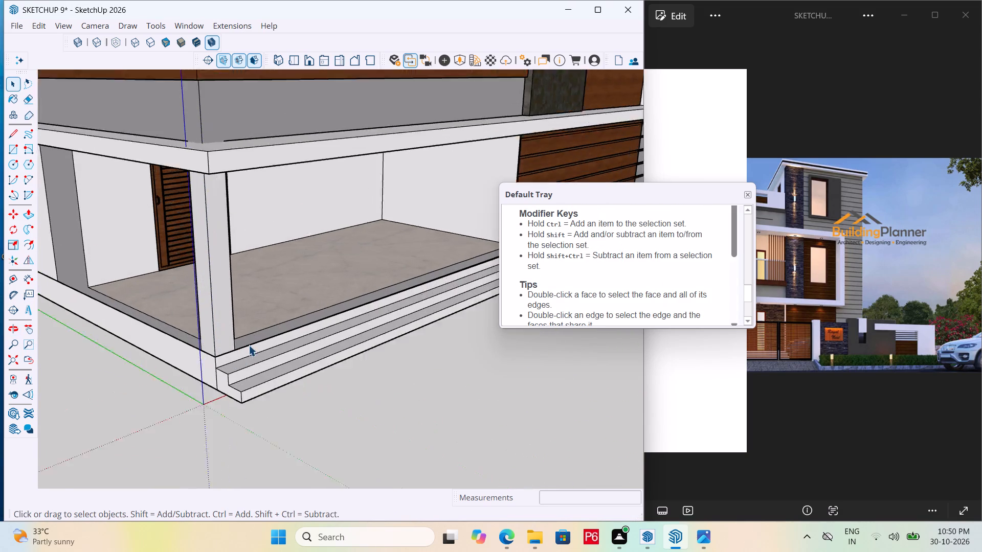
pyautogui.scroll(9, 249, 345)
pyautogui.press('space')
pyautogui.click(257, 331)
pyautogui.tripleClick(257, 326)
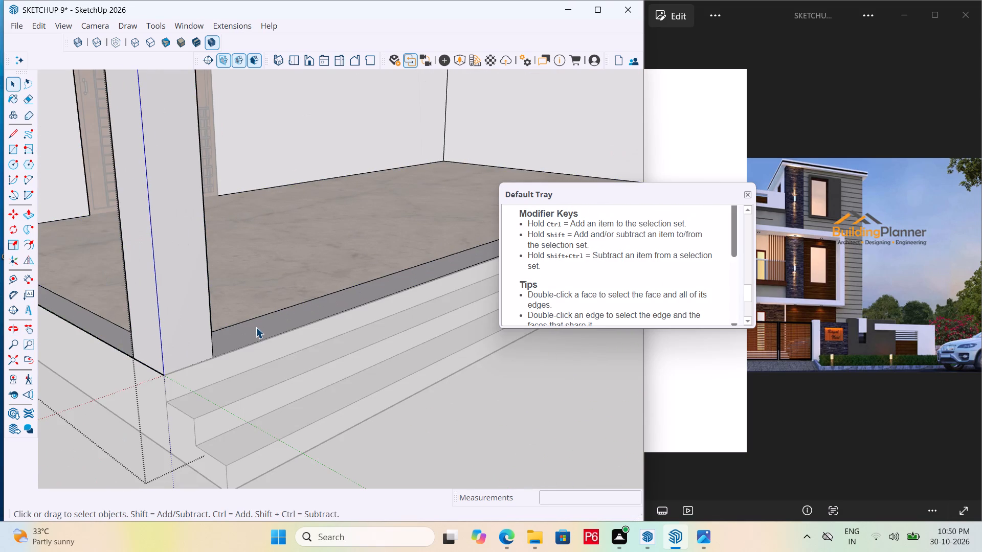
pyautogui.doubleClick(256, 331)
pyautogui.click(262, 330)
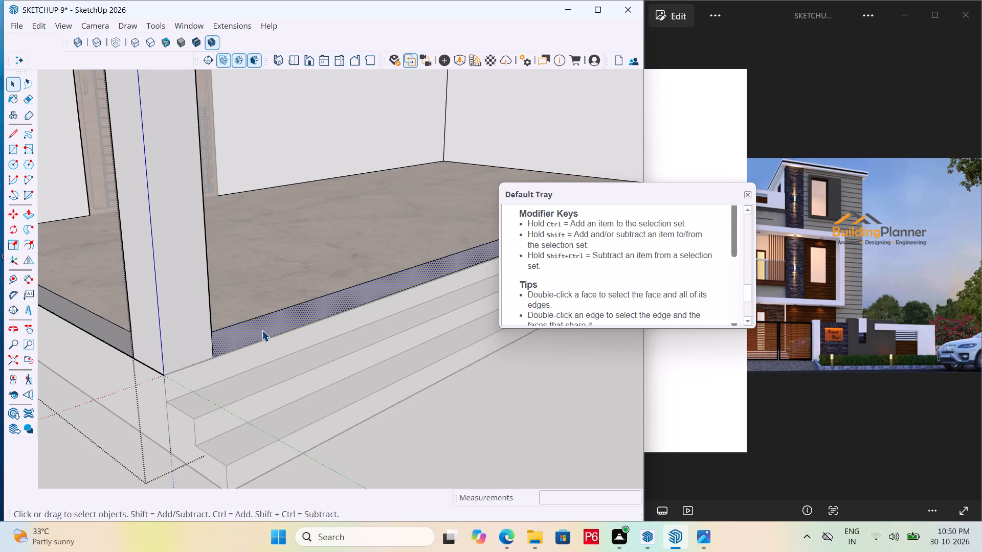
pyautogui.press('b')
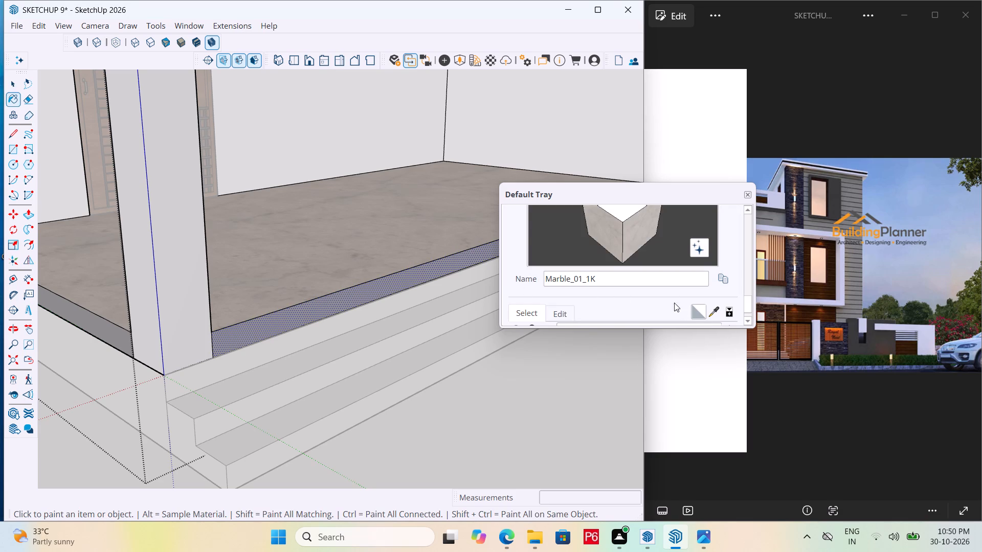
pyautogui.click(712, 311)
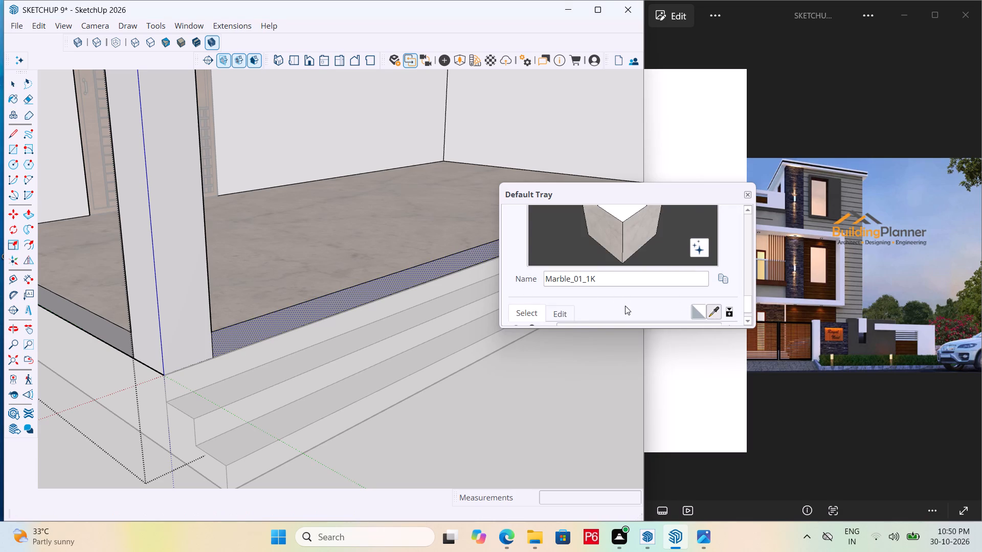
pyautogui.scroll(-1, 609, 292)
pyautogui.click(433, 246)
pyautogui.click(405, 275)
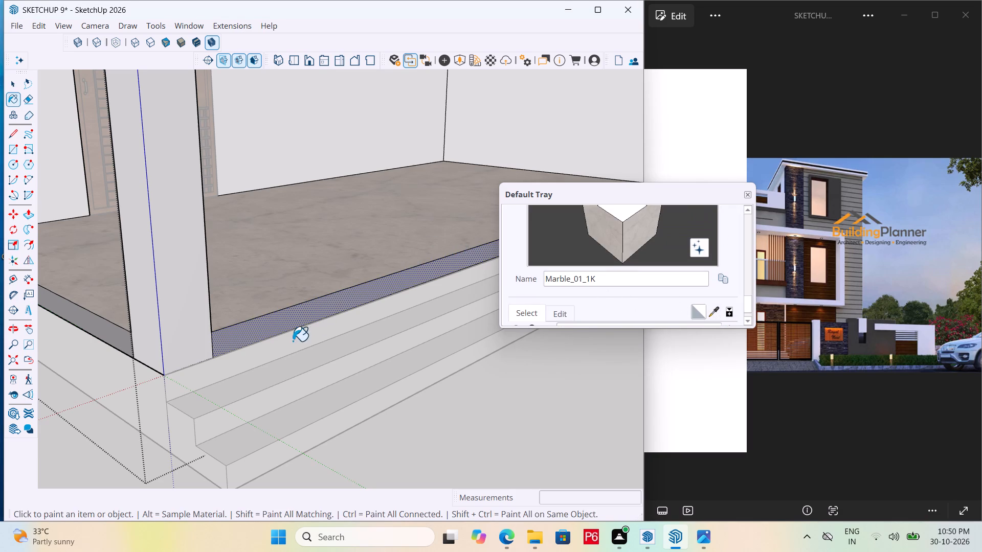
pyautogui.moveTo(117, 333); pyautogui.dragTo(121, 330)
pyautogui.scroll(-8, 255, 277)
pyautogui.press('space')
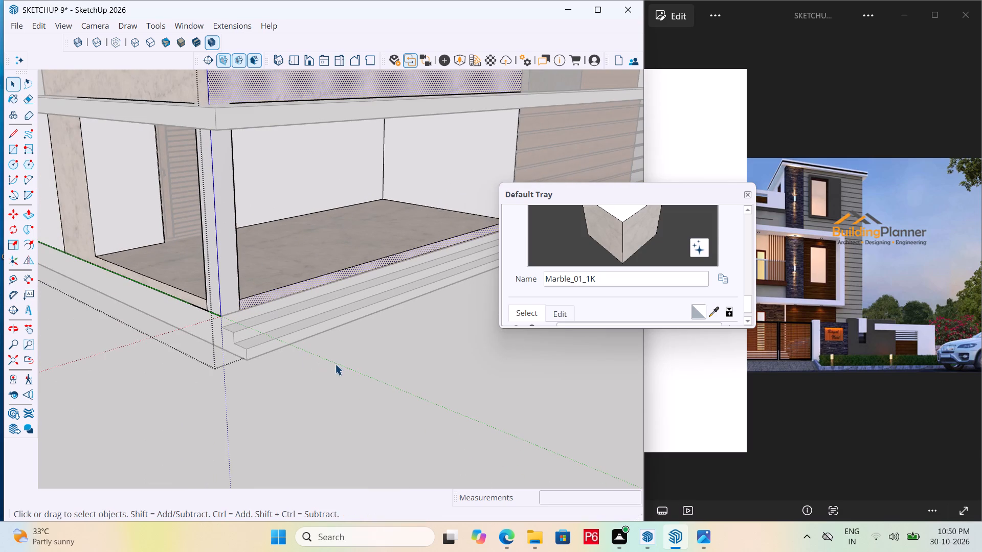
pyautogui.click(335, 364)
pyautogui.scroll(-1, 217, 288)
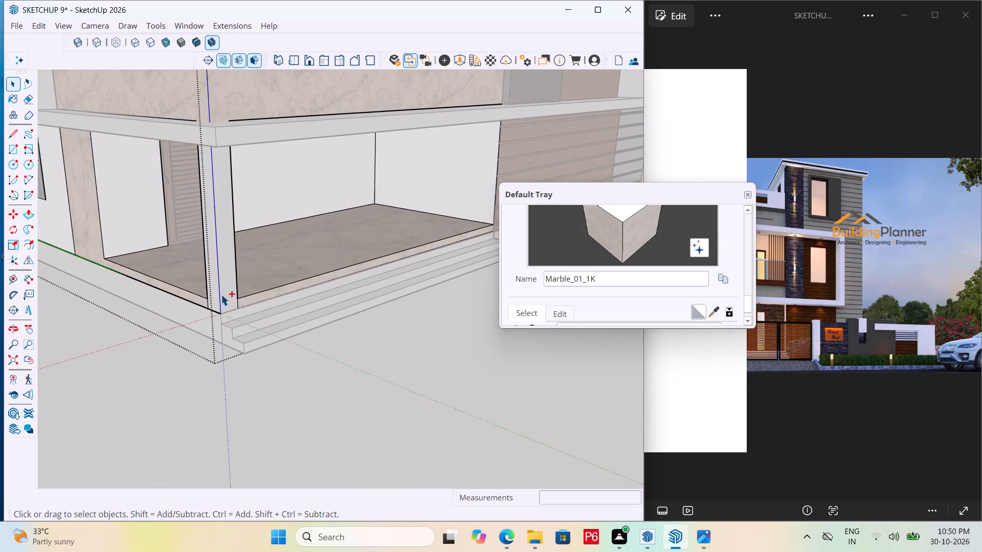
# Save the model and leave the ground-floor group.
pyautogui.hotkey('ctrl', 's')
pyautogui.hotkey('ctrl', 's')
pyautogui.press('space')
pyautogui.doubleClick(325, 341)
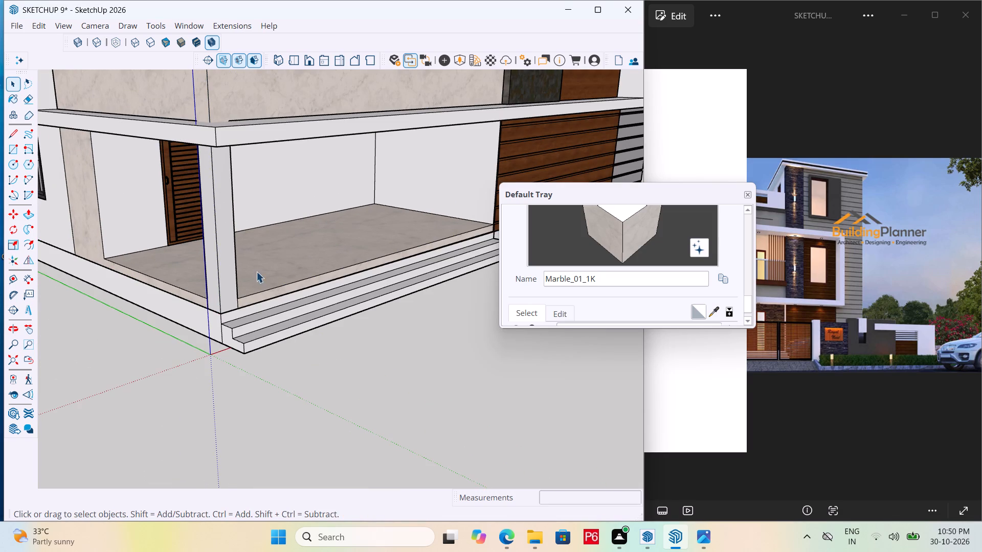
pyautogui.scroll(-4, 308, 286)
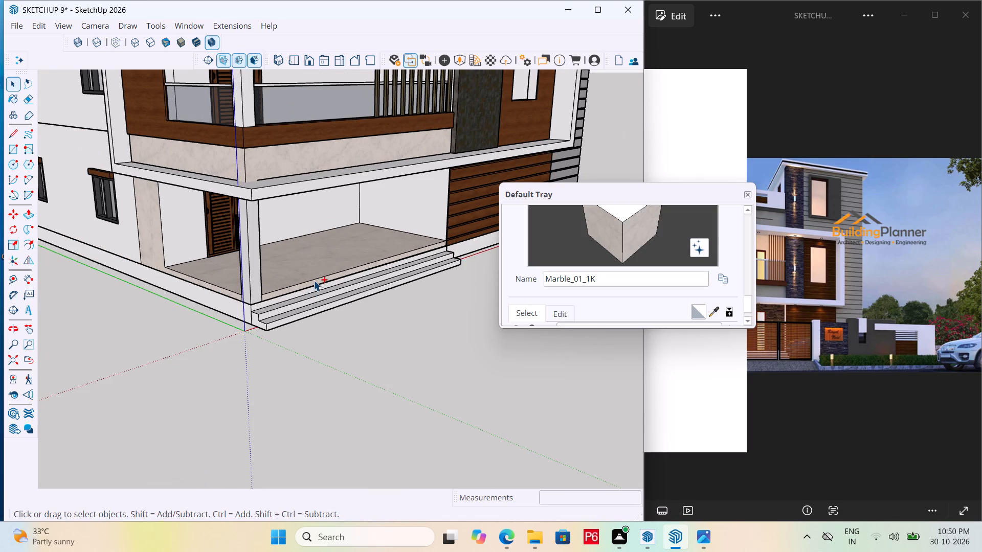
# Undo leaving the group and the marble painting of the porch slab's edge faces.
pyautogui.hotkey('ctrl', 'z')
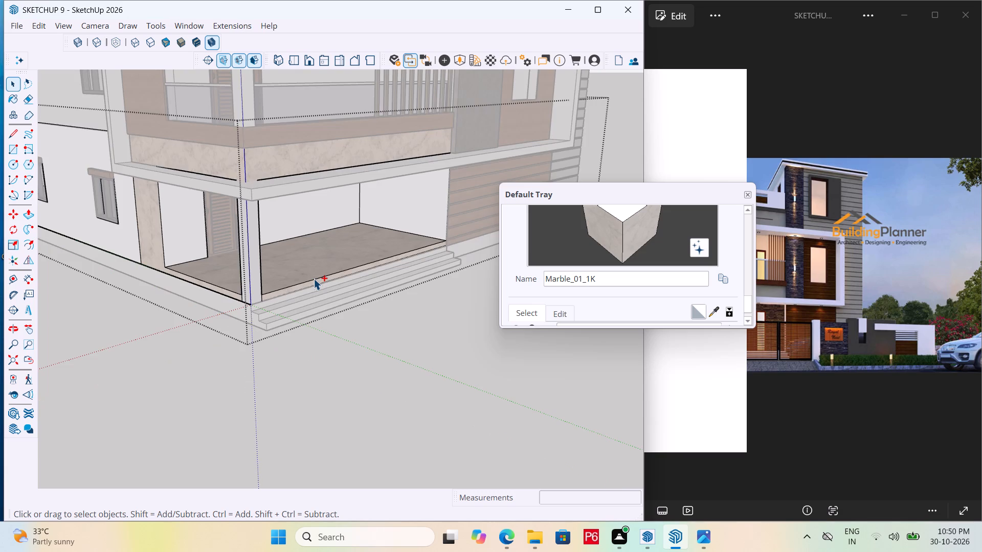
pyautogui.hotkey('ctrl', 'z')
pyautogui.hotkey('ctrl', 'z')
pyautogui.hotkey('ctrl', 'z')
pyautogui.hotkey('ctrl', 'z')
# Draw a vertical line from the side opening's bottom corner to the slab's lower edge, separating the slab edge from the wall.
pyautogui.scroll(8, 169, 276)
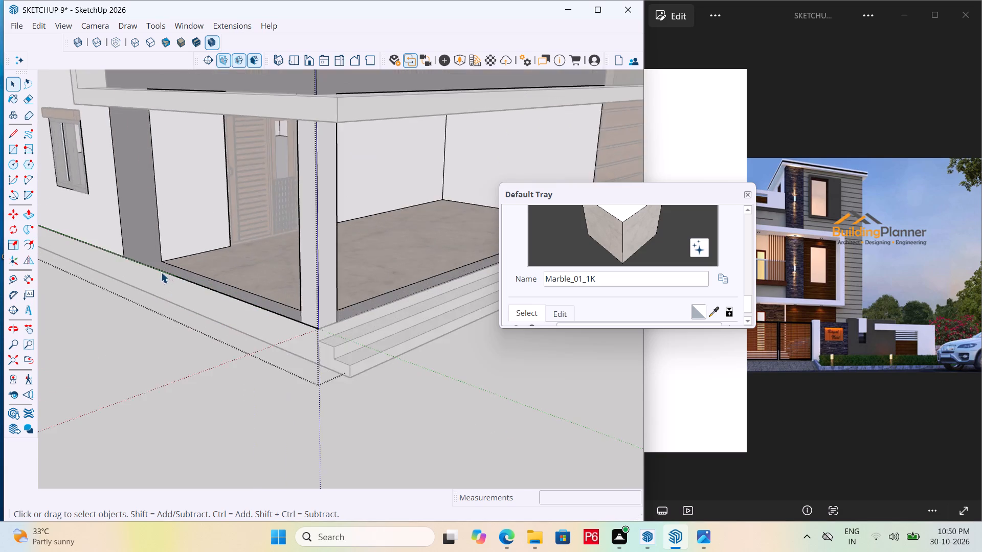
pyautogui.scroll(9, 161, 272)
pyautogui.press('l')
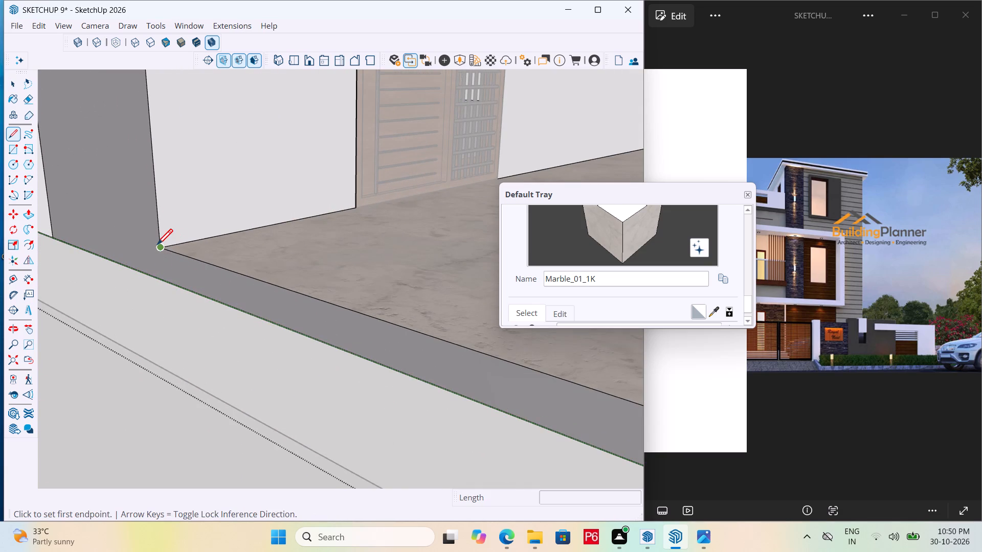
pyautogui.click(157, 246)
pyautogui.click(160, 278)
pyautogui.scroll(-11, 153, 235)
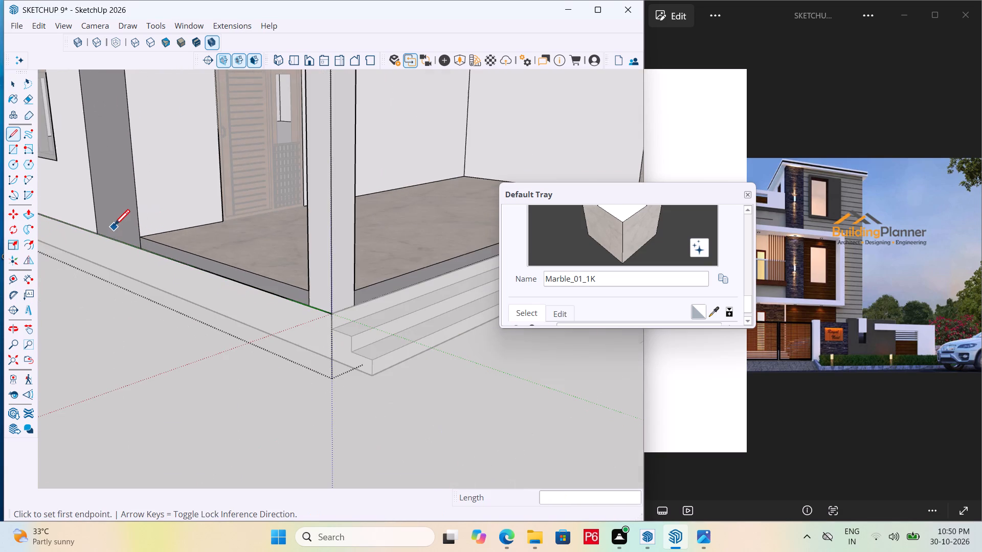
# Sample Marble_01_1K from the porch floor and paint the slab's front and side edge faces with it.
pyautogui.click(713, 310)
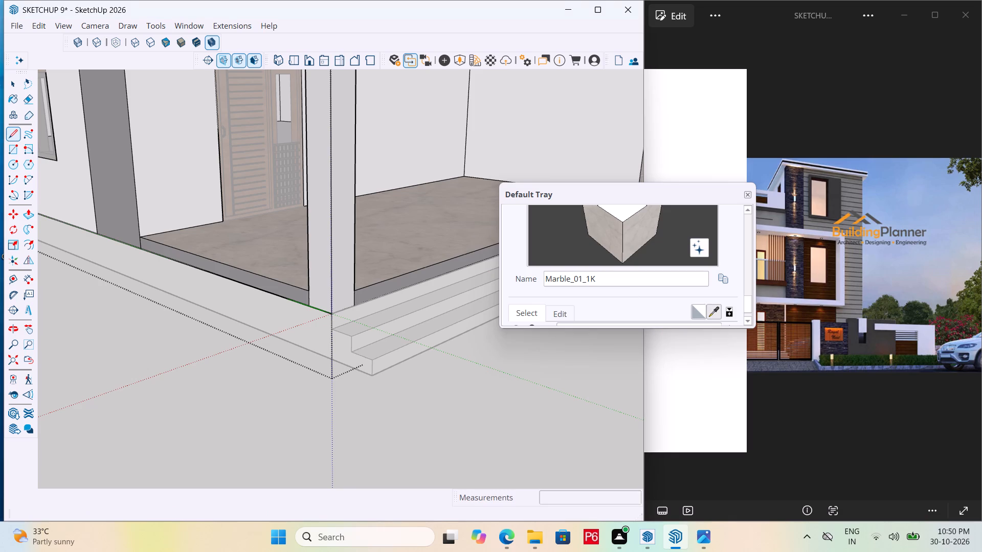
pyautogui.click(452, 235)
pyautogui.scroll(4, 407, 285)
pyautogui.click(409, 282)
pyautogui.click(240, 299)
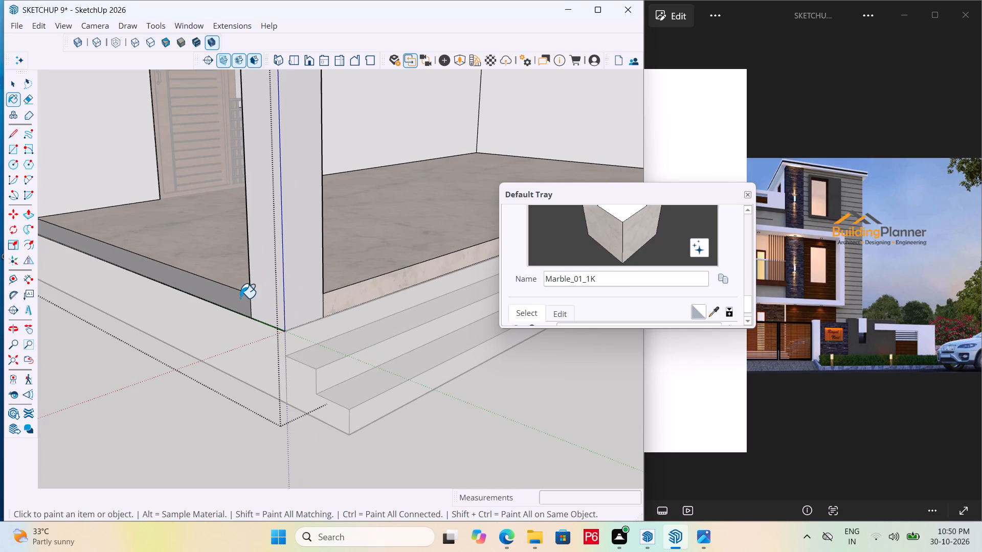
# Save the model with the painted slab edges and leave the ground-floor group.
pyautogui.scroll(-6, 298, 287)
pyautogui.hotkey('ctrl', 's')
pyautogui.hotkey('ctrl', 's')
pyautogui.hotkey('ctrl', 's')
pyautogui.hotkey('ctrl', 's')
pyautogui.press('space')
pyautogui.scroll(-6, 276, 307)
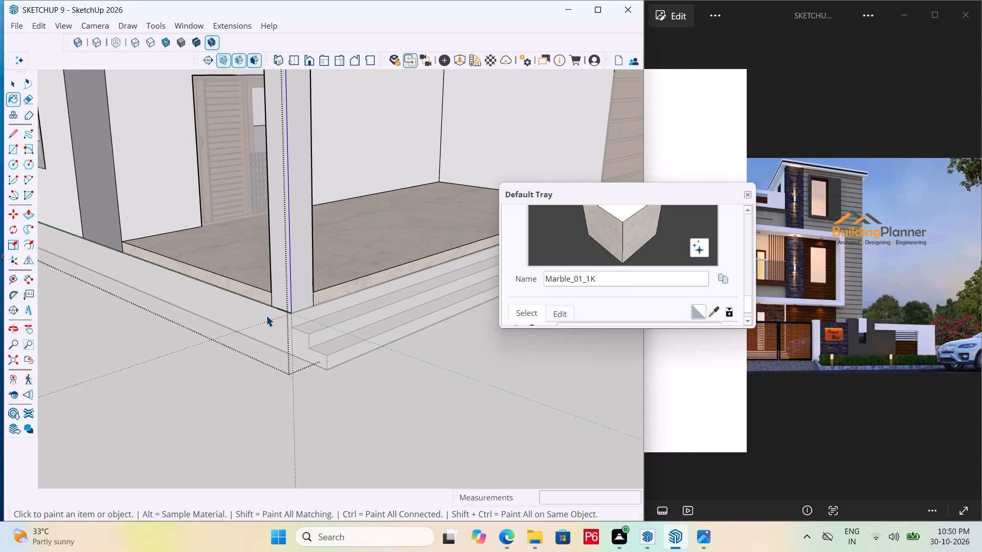
pyautogui.scroll(-6, 263, 314)
pyautogui.click(413, 375)
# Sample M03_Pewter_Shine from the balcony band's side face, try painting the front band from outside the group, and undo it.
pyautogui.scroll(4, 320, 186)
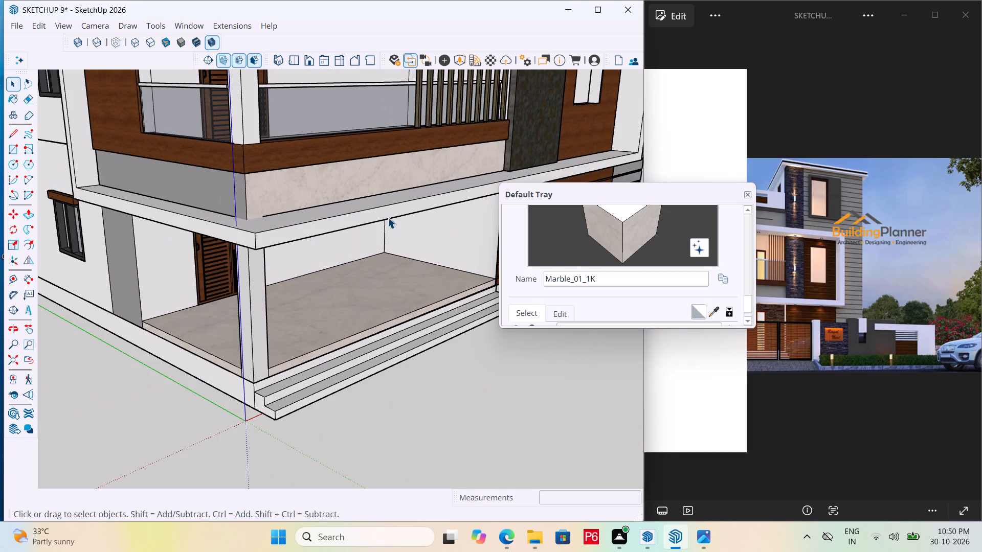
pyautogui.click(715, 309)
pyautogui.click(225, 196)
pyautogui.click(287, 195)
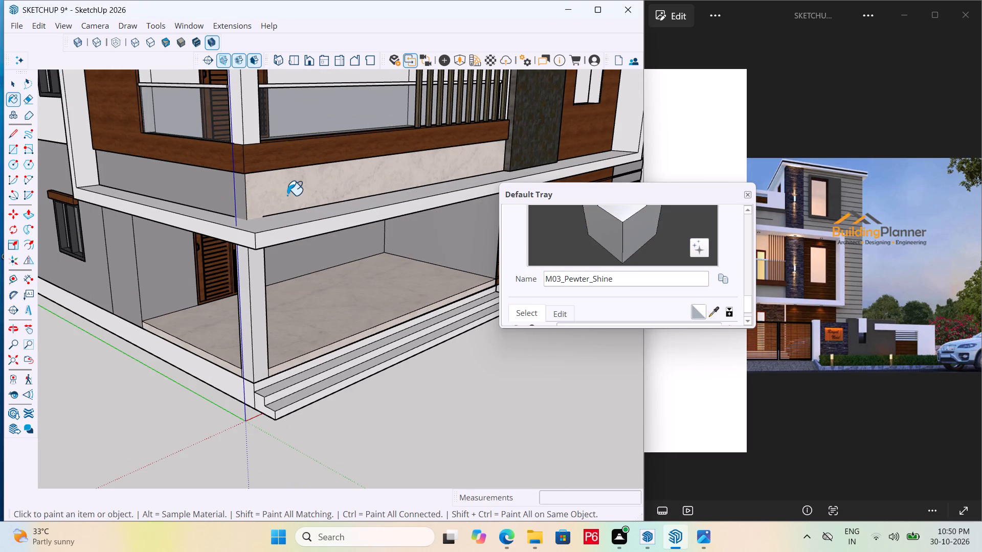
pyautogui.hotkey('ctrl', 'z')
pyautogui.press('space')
# Inside the wall group, paint the front face of the band below the balcony with M03_Pewter_Shine sampled from its side face.
pyautogui.doubleClick(295, 193)
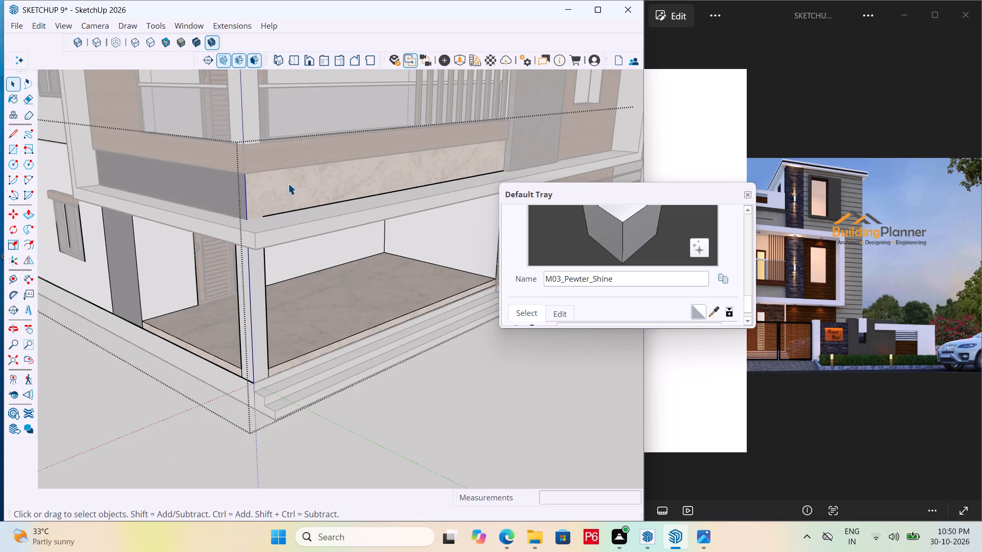
pyautogui.click(288, 183)
pyautogui.click(713, 309)
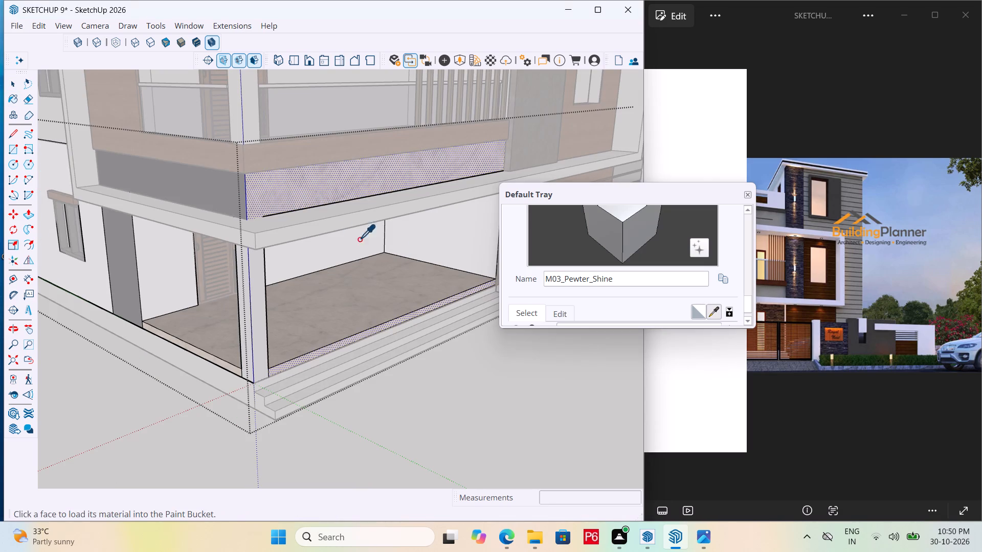
pyautogui.moveTo(231, 192); pyautogui.dragTo(238, 192)
pyautogui.click(273, 194)
pyautogui.scroll(-6, 274, 189)
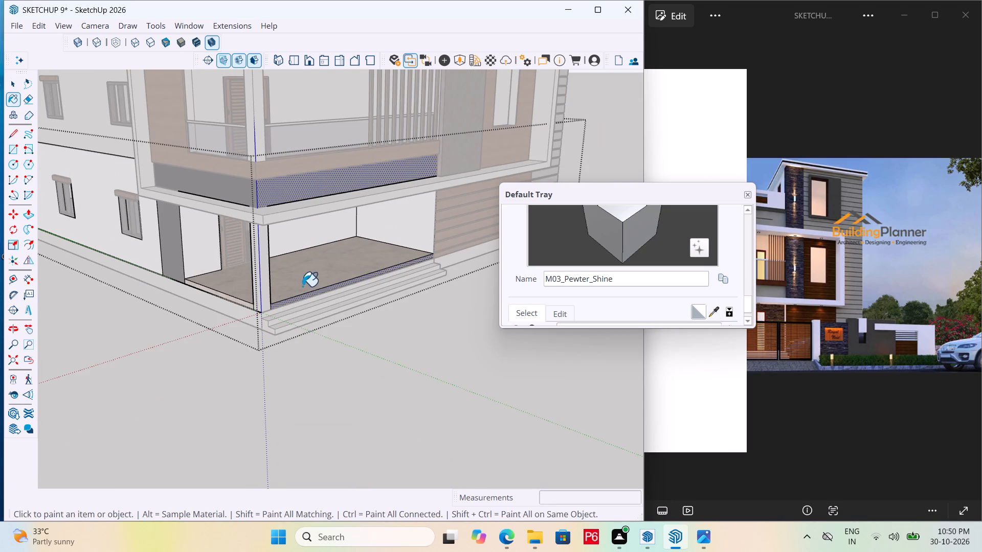
pyautogui.press('space')
pyautogui.click(365, 322)
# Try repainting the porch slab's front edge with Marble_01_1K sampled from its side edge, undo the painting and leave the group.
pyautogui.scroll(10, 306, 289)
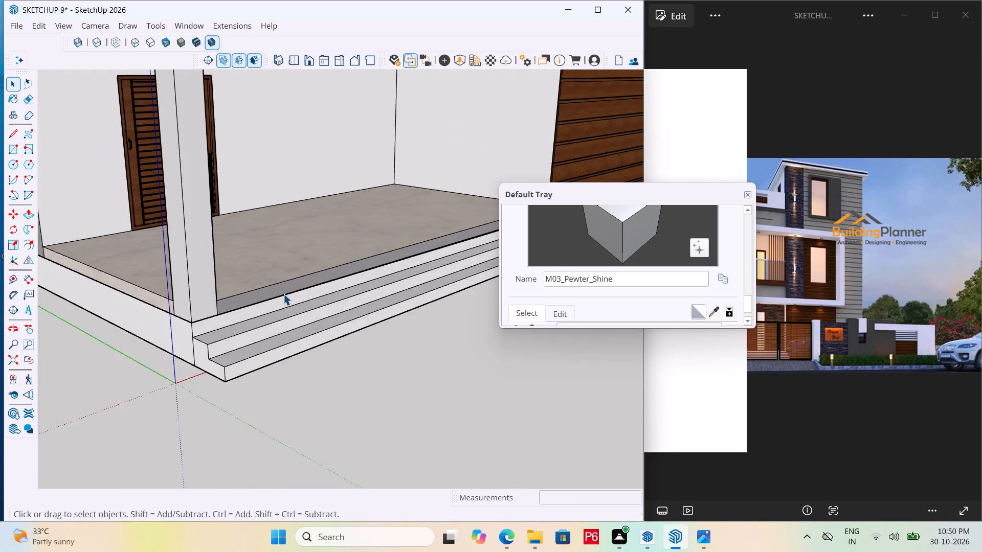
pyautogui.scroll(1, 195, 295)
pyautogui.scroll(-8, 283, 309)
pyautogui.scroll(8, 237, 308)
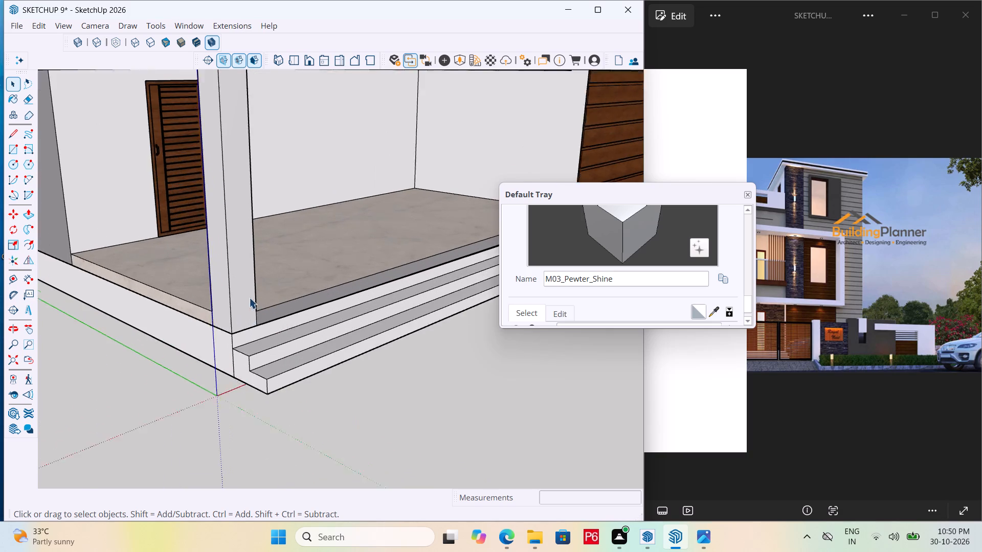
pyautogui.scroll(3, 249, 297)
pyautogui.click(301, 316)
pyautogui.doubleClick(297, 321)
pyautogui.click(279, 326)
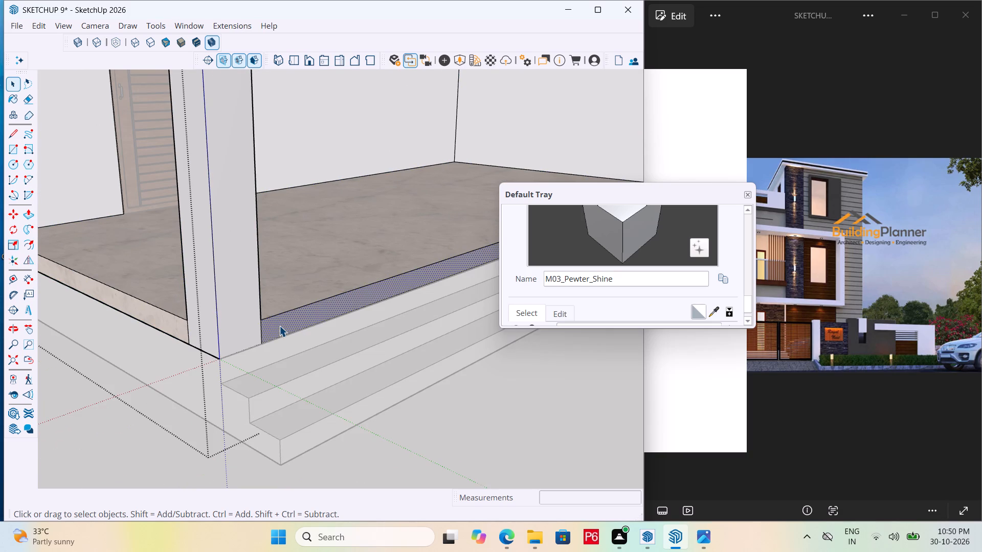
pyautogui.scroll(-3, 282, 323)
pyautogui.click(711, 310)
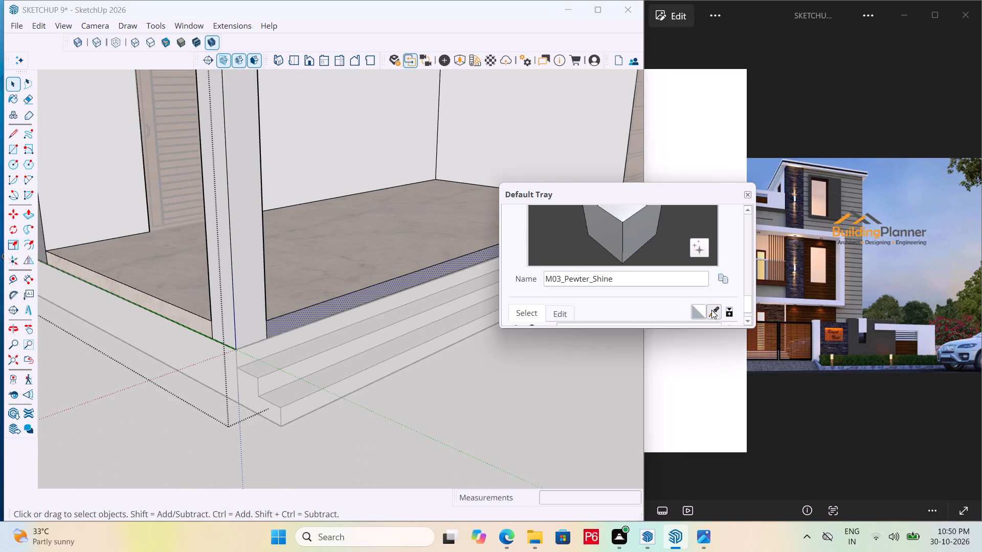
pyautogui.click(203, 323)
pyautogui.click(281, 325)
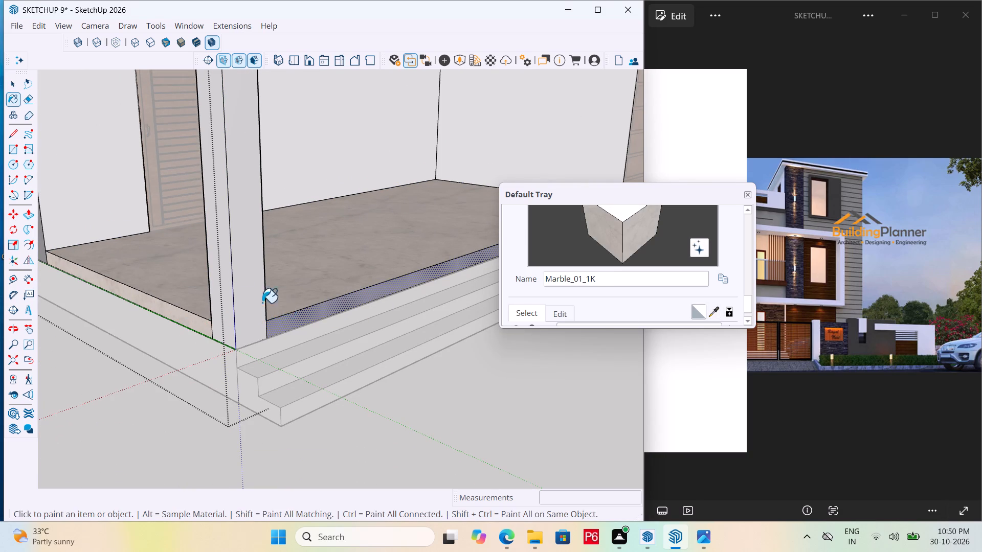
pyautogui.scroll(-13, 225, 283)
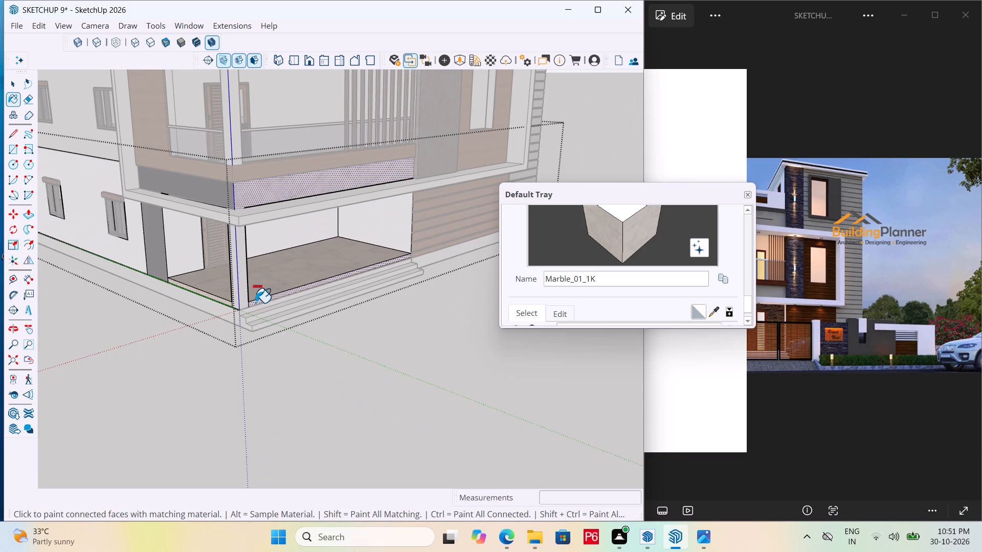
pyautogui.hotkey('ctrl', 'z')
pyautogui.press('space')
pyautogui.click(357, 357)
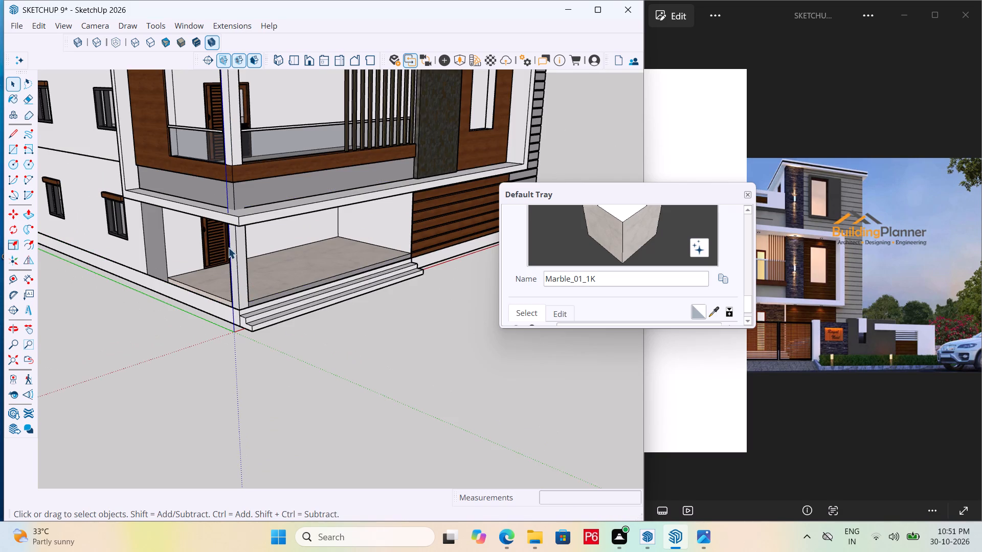
# Open the plinth group and paint the treads and risers of the porch steps with Marble_01_1K sampled from the porch floor.
pyautogui.moveTo(228, 246); pyautogui.dragTo(209, 268, button='middle')
pyautogui.scroll(6, 214, 326)
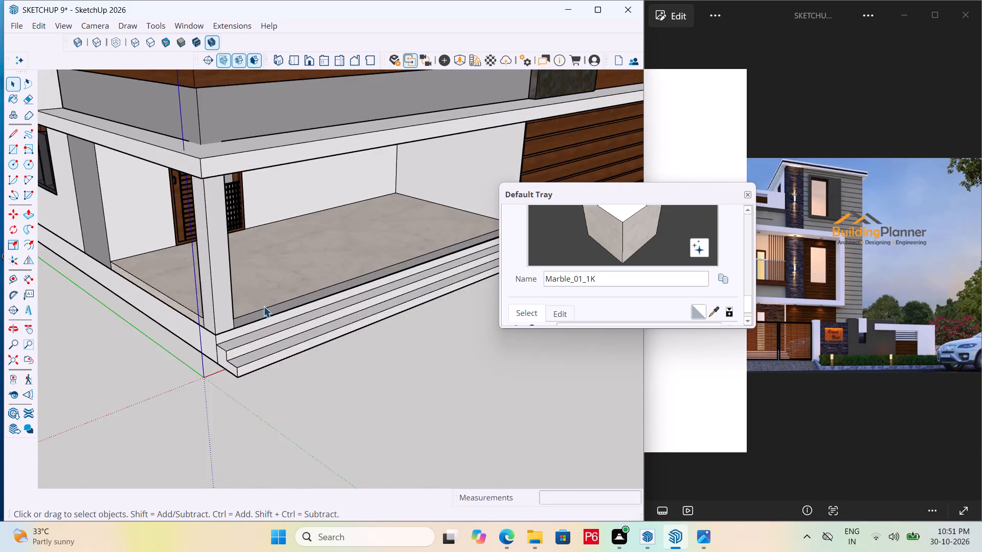
pyautogui.scroll(5, 267, 313)
pyautogui.doubleClick(229, 341)
pyautogui.click(219, 347)
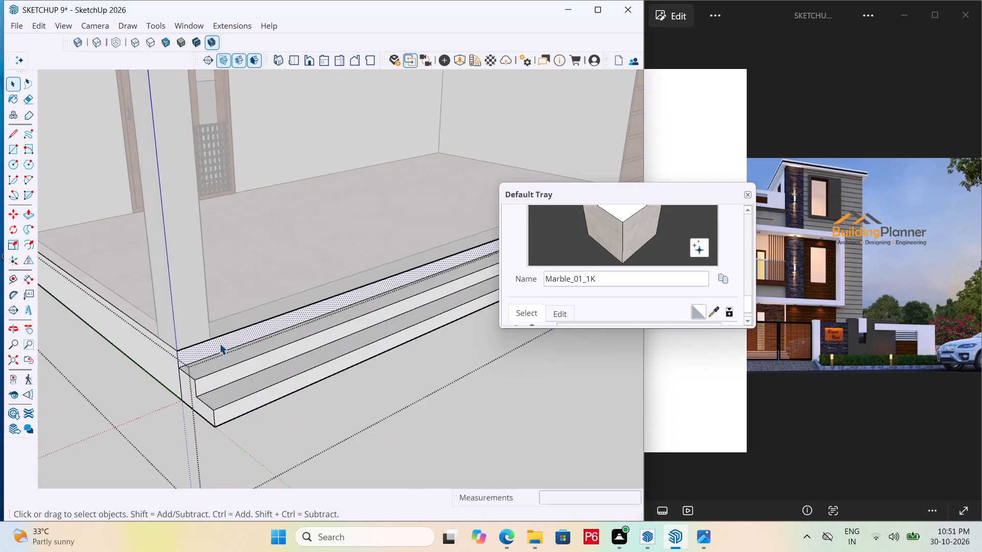
pyautogui.click(710, 310)
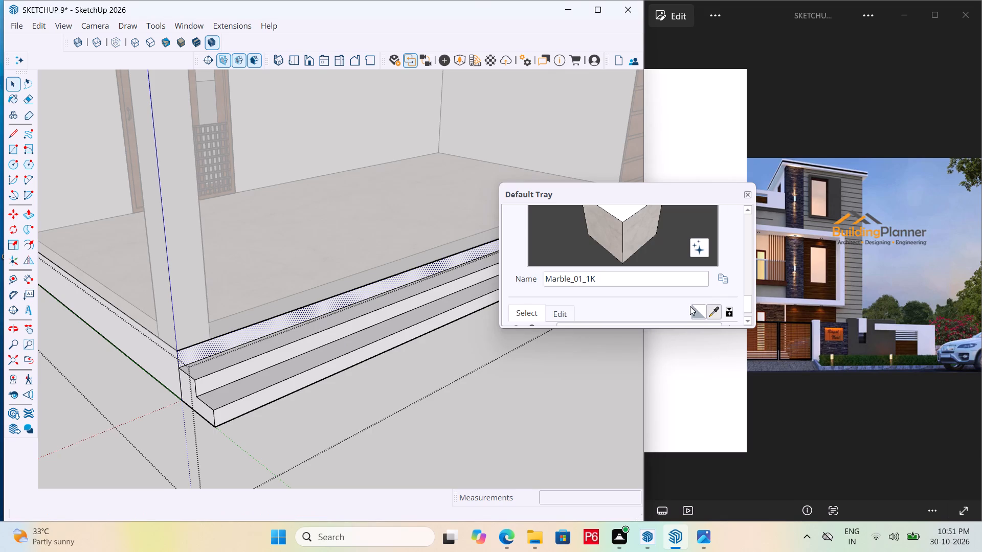
pyautogui.click(349, 257)
pyautogui.click(332, 309)
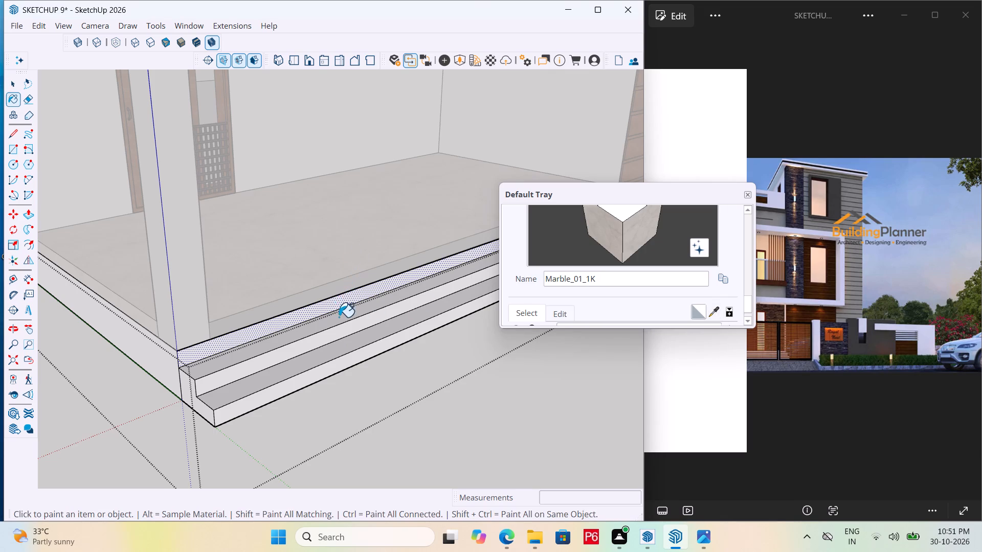
pyautogui.click(337, 305)
pyautogui.doubleClick(351, 316)
pyautogui.click(361, 328)
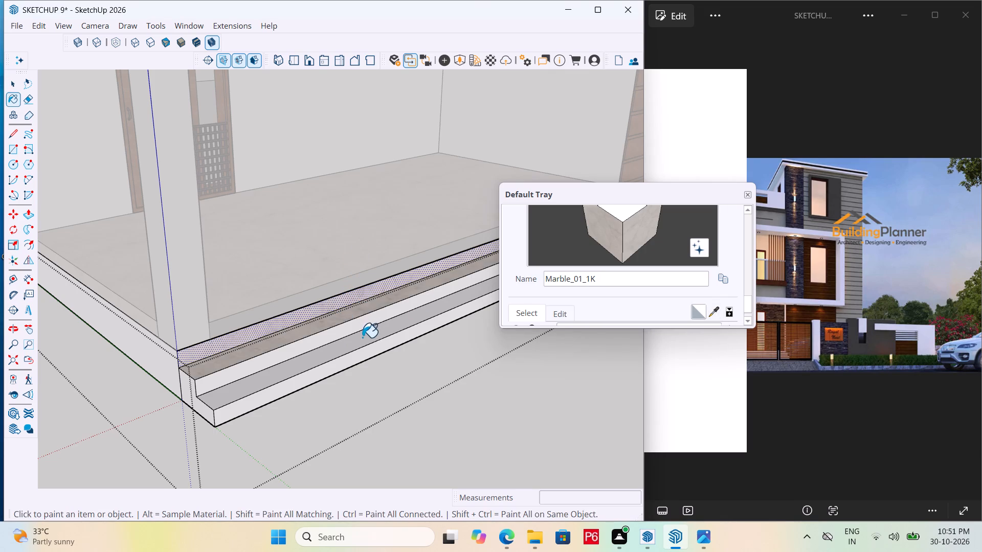
pyautogui.click(362, 337)
pyautogui.click(369, 356)
# Paint both end faces of the porch steps with Marble_01_1K, save the model and leave the plinth group.
pyautogui.scroll(-6, 248, 312)
pyautogui.scroll(7, 211, 363)
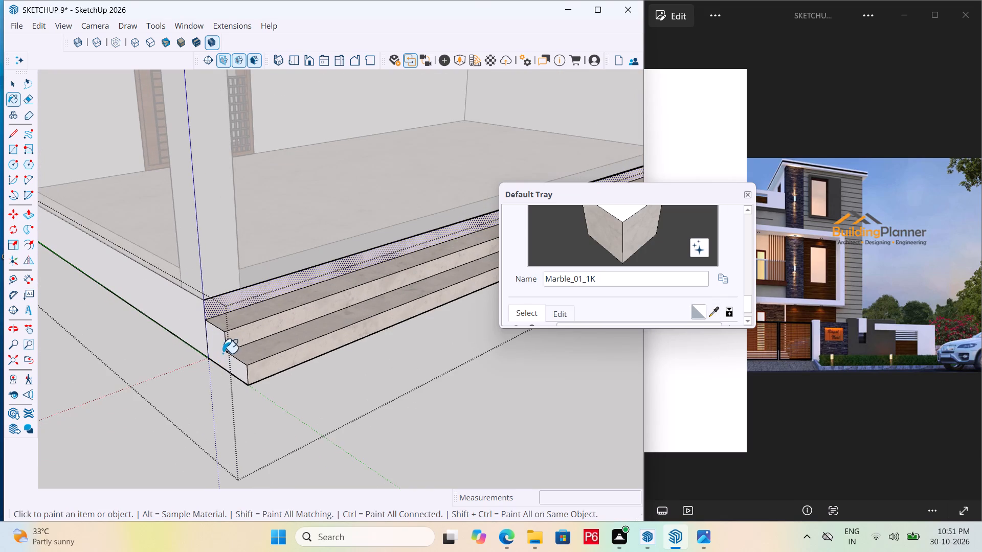
pyautogui.click(221, 342)
pyautogui.scroll(-7, 155, 290)
pyautogui.scroll(-7, 281, 312)
pyautogui.moveTo(404, 298); pyautogui.dragTo(21, 285, button='middle')
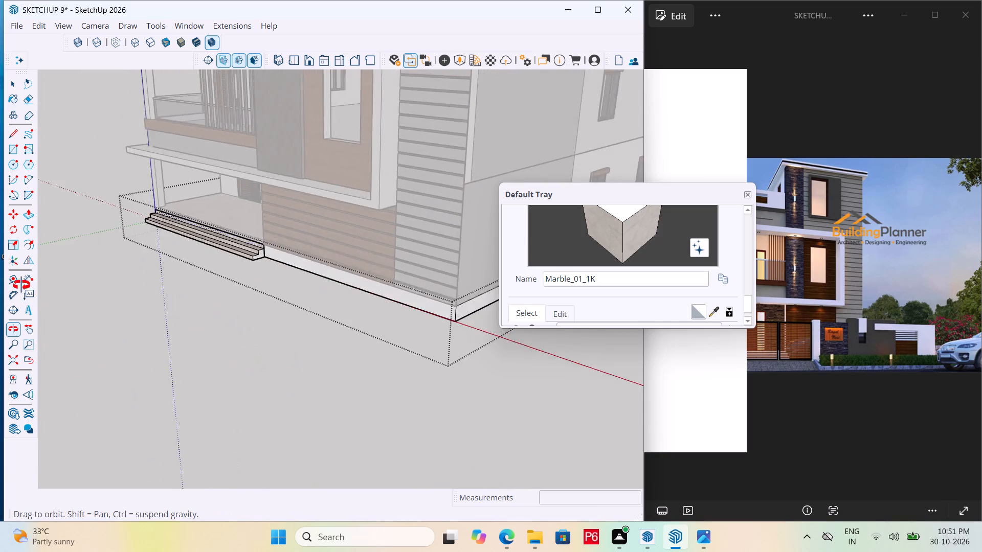
pyautogui.moveTo(21, 285); pyautogui.dragTo(32, 279, button='middle')
pyautogui.scroll(12, 194, 216)
pyautogui.moveTo(334, 300); pyautogui.dragTo(330, 294)
pyautogui.scroll(-2, 263, 295)
pyautogui.moveTo(263, 295); pyautogui.dragTo(509, 314, button='middle')
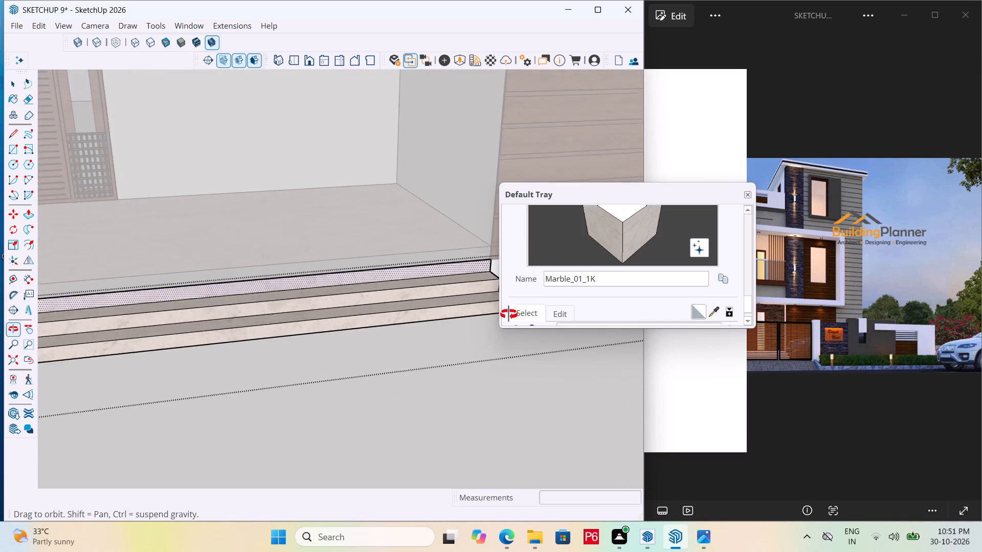
pyautogui.moveTo(509, 314); pyautogui.dragTo(493, 304, button='middle')
pyautogui.scroll(-6, 270, 255)
pyautogui.hotkey('ctrl', 's')
pyautogui.hotkey('ctrl', 's')
pyautogui.hotkey('ctrl', 's')
pyautogui.hotkey('ctrl', 's')
pyautogui.hotkey('ctrl', 's')
pyautogui.press('space')
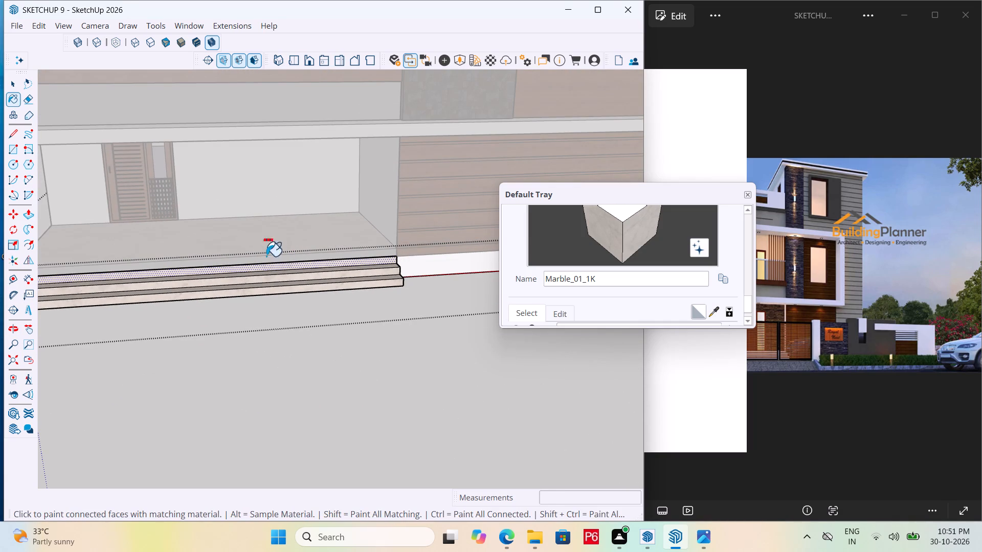
pyautogui.scroll(-7, 270, 256)
pyautogui.moveTo(268, 278); pyautogui.dragTo(313, 275, button='middle')
pyautogui.press('space')
pyautogui.click(349, 317)
# Sample M03_Pewter_Shine from the balcony band and paint the plinth's side face beside the porch with it inside the plinth group.
pyautogui.scroll(-4, 227, 272)
pyautogui.moveTo(230, 280); pyautogui.dragTo(365, 272, button='middle')
pyautogui.scroll(6, 218, 288)
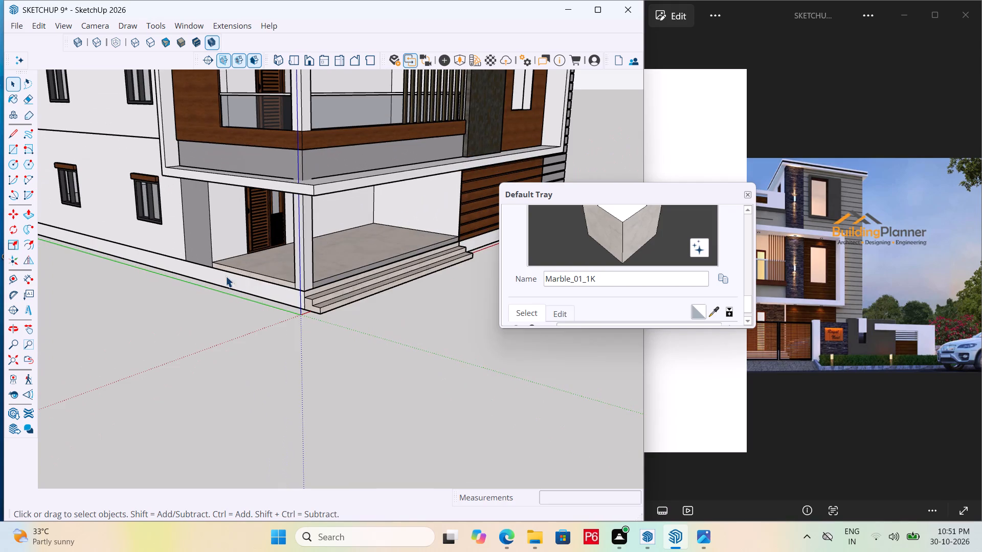
pyautogui.scroll(-3, 615, 255)
pyautogui.click(711, 242)
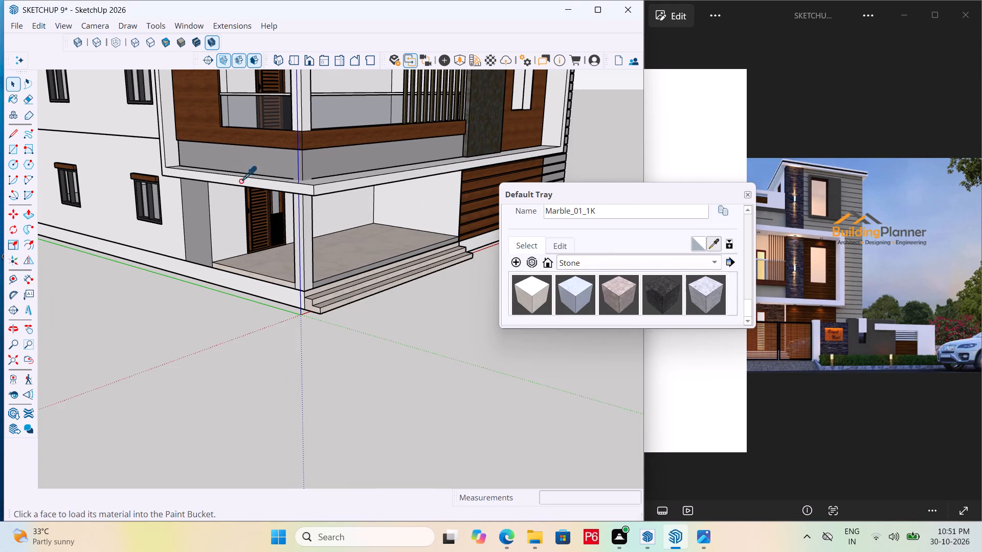
pyautogui.click(220, 155)
pyautogui.scroll(5, 249, 282)
pyautogui.press('space')
pyautogui.doubleClick(255, 288)
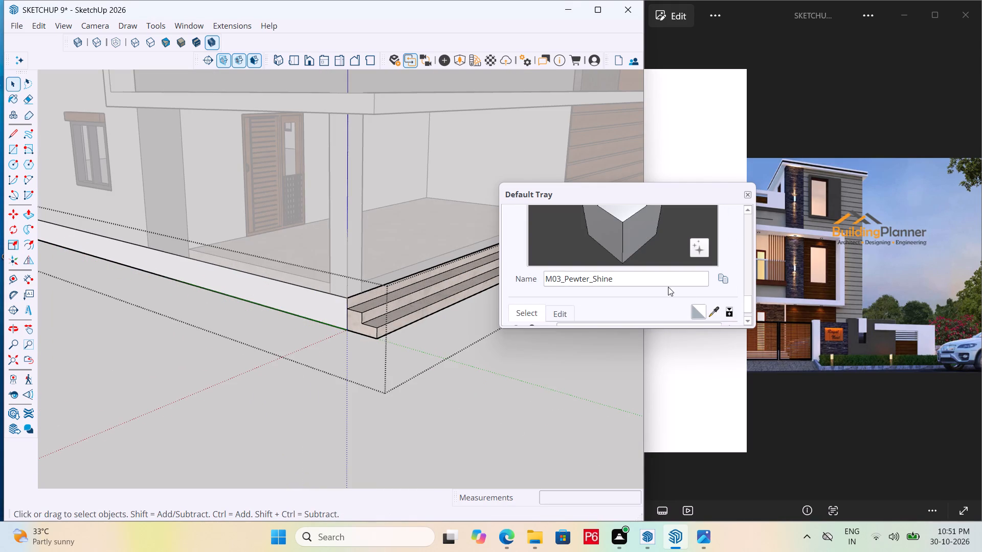
pyautogui.press('b')
pyautogui.moveTo(313, 312); pyautogui.dragTo(299, 305)
# Paint the plinth's front face beyond the steps and its opposite side face with M03_Pewter_Shine.
pyautogui.scroll(-16, 214, 280)
pyautogui.moveTo(334, 267); pyautogui.dragTo(24, 265, button='middle')
pyautogui.scroll(7, 426, 264)
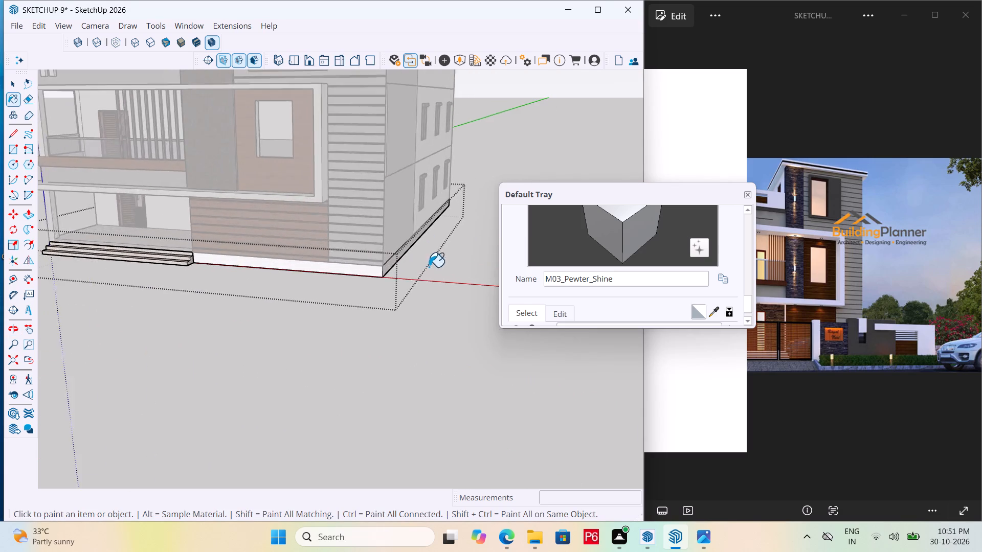
pyautogui.scroll(7, 429, 267)
pyautogui.moveTo(296, 270); pyautogui.dragTo(302, 269)
pyautogui.click(369, 254)
pyautogui.scroll(-12, 186, 267)
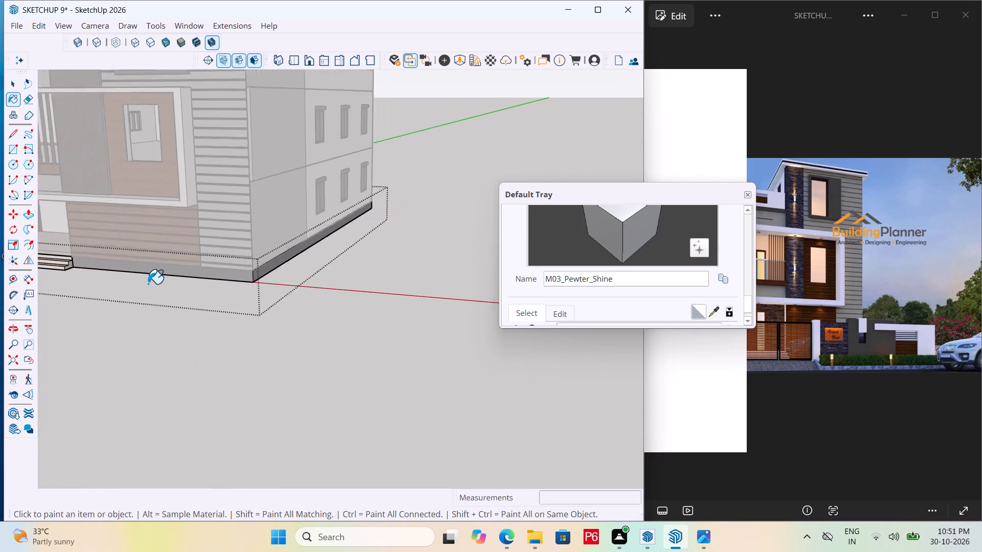
# Paint the plinth's rear face with M03_Pewter_Shine, save the model and leave the plinth group.
pyautogui.scroll(-3, 148, 284)
pyautogui.moveTo(389, 189); pyautogui.dragTo(0, 229, button='middle')
pyautogui.scroll(-6, 380, 281)
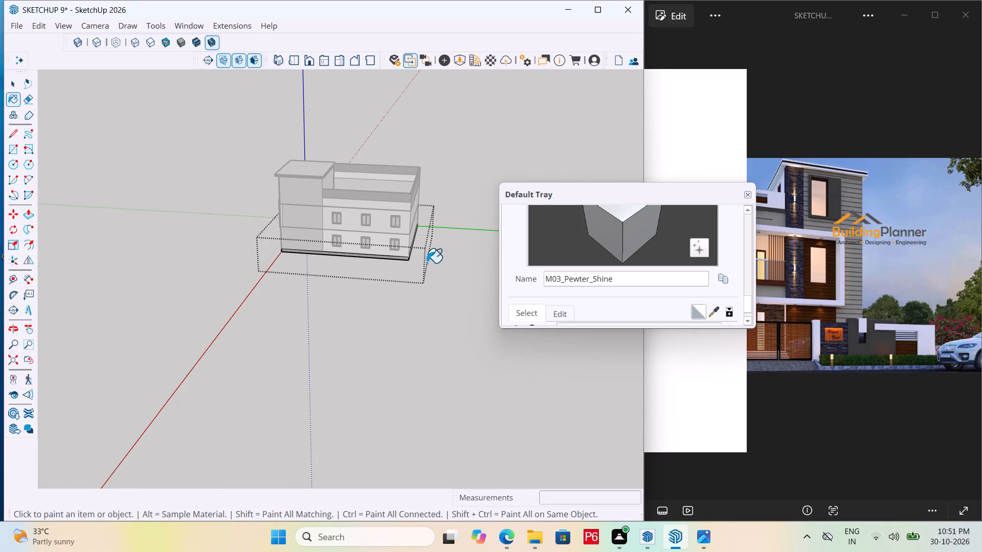
pyautogui.scroll(5, 439, 248)
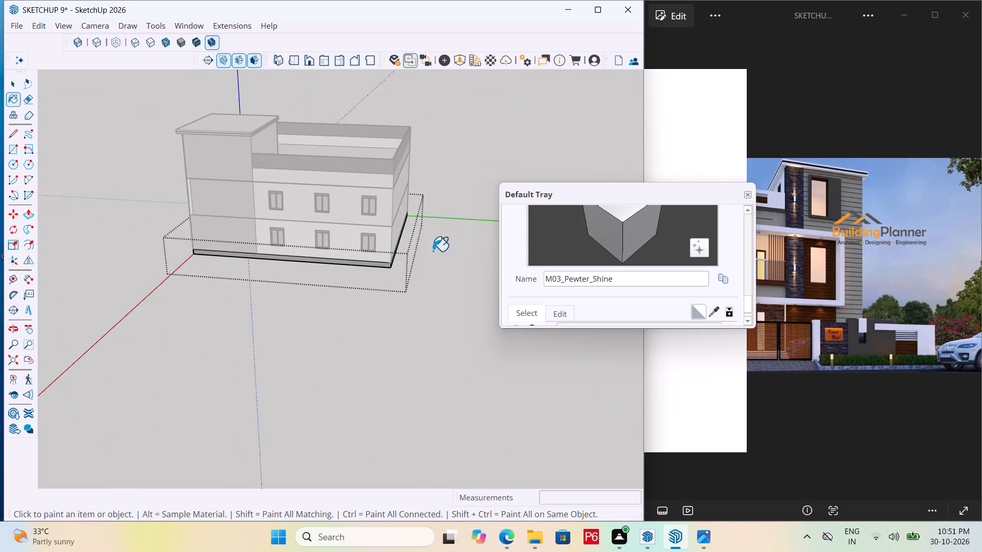
pyautogui.moveTo(415, 257); pyautogui.dragTo(207, 268, button='middle')
pyautogui.scroll(11, 213, 268)
pyautogui.scroll(4, 324, 265)
pyautogui.click(341, 252)
pyautogui.scroll(-7, 335, 237)
pyautogui.hotkey('ctrl', 's')
pyautogui.hotkey('ctrl', 's')
pyautogui.hotkey('ctrl', 's')
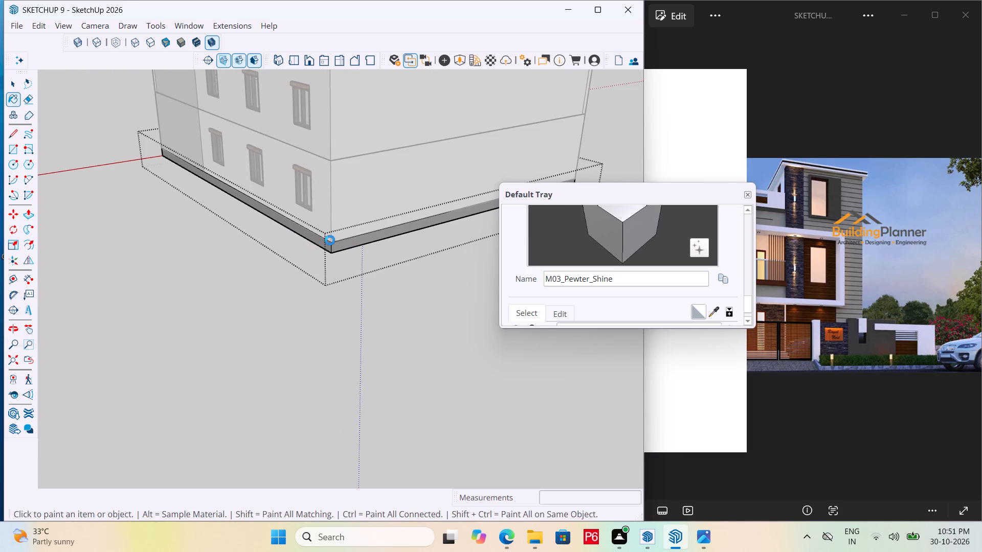
pyautogui.hotkey('ctrl', 's')
pyautogui.press('space')
pyautogui.scroll(-7, 285, 241)
pyautogui.moveTo(231, 267); pyautogui.dragTo(729, 277, button='middle')
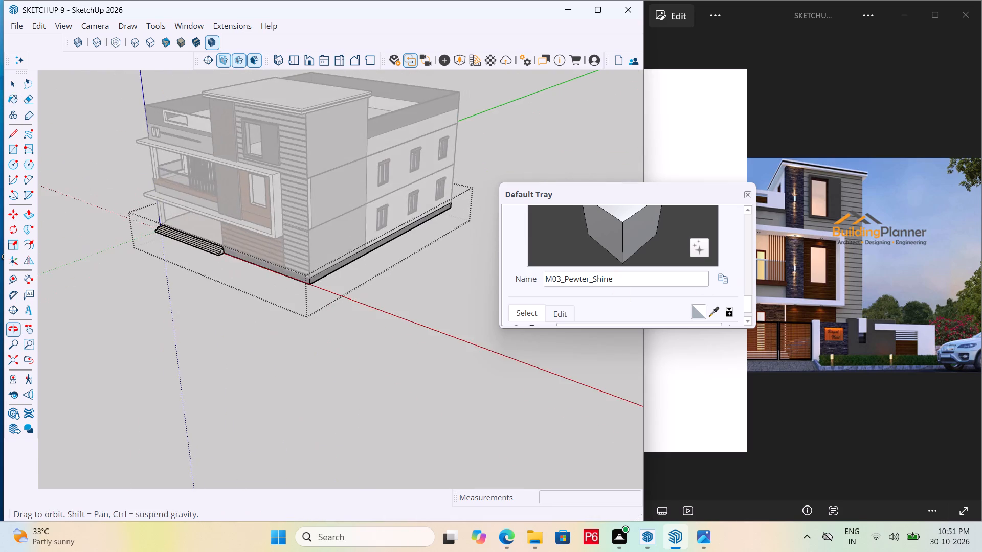
pyautogui.moveTo(317, 274); pyautogui.dragTo(519, 277, button='middle')
pyautogui.press('space')
pyautogui.click(417, 316)
pyautogui.doubleClick(270, 329)
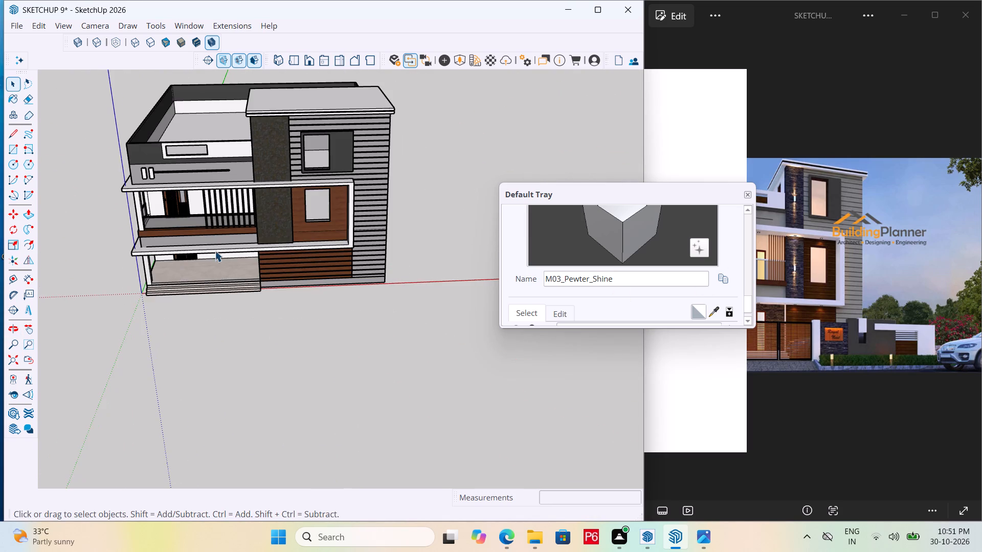
# Compare the front view of the model with the reference photo in the image viewer.
pyautogui.moveTo(202, 246); pyautogui.dragTo(331, 192, button='middle')
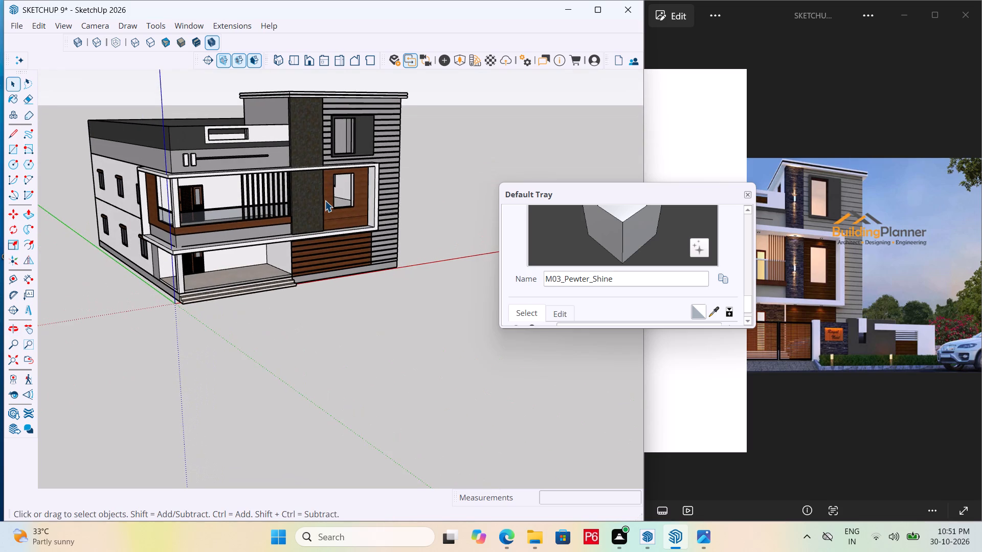
pyautogui.click(846, 189)
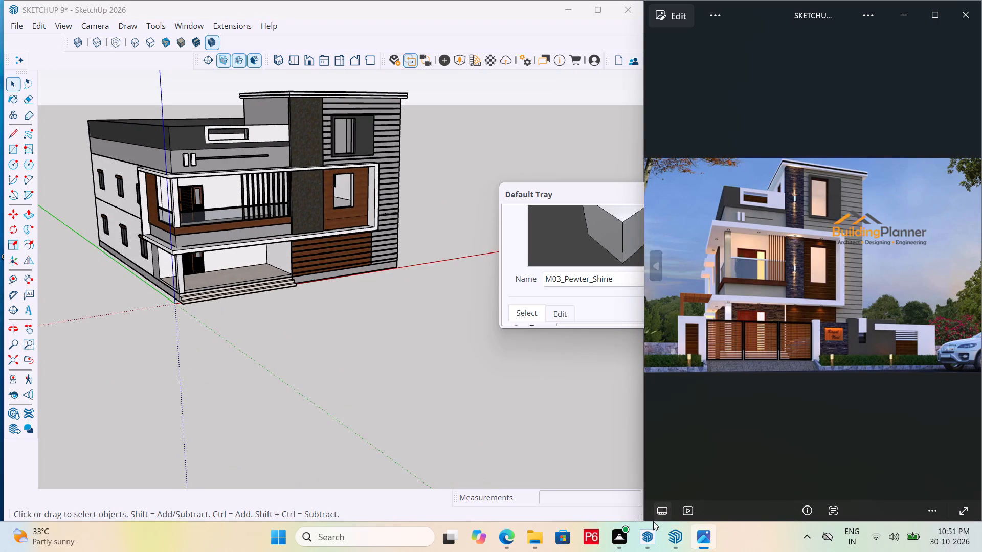
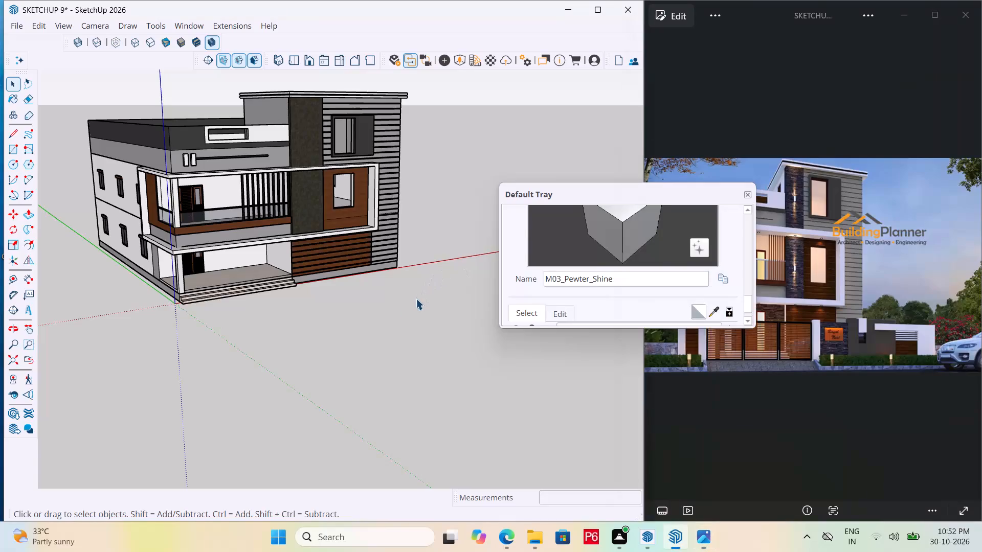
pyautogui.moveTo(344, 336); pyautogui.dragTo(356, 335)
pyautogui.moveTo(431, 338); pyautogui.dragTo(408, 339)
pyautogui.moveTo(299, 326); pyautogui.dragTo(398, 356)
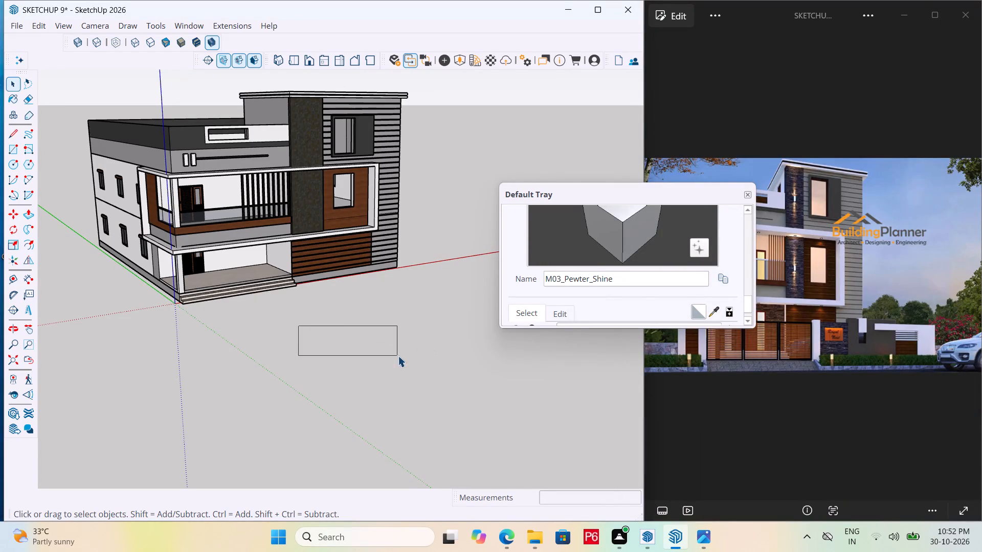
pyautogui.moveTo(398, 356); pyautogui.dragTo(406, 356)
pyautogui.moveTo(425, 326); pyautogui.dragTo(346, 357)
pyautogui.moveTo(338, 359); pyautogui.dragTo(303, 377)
# Save the house model.
pyautogui.hotkey('ctrl', 's')
pyautogui.hotkey('ctrl', 's')
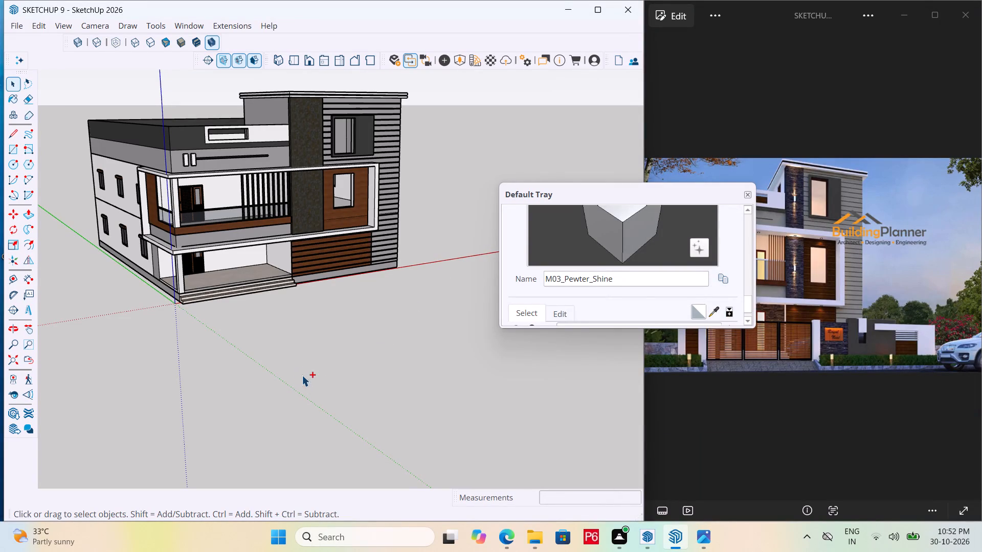
pyautogui.hotkey('ctrl', 's')
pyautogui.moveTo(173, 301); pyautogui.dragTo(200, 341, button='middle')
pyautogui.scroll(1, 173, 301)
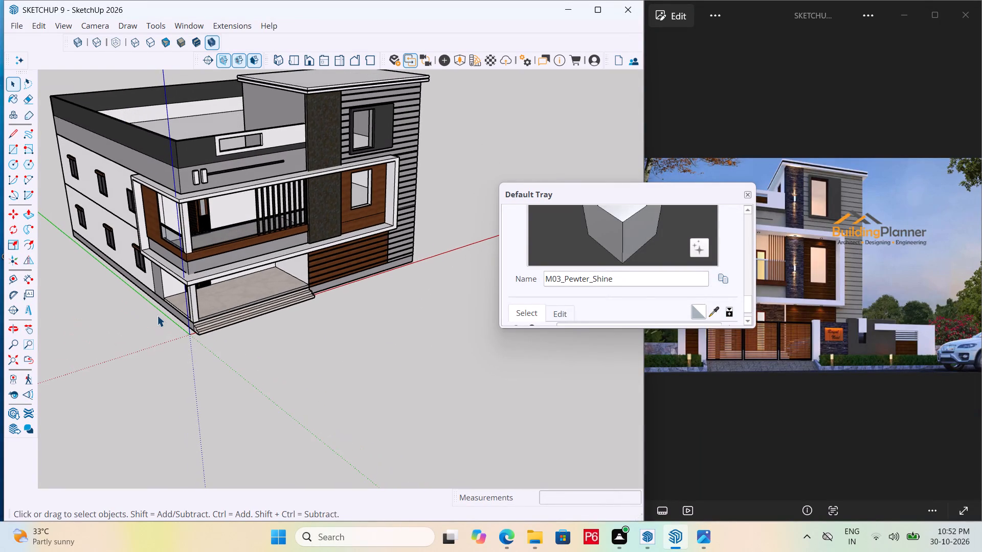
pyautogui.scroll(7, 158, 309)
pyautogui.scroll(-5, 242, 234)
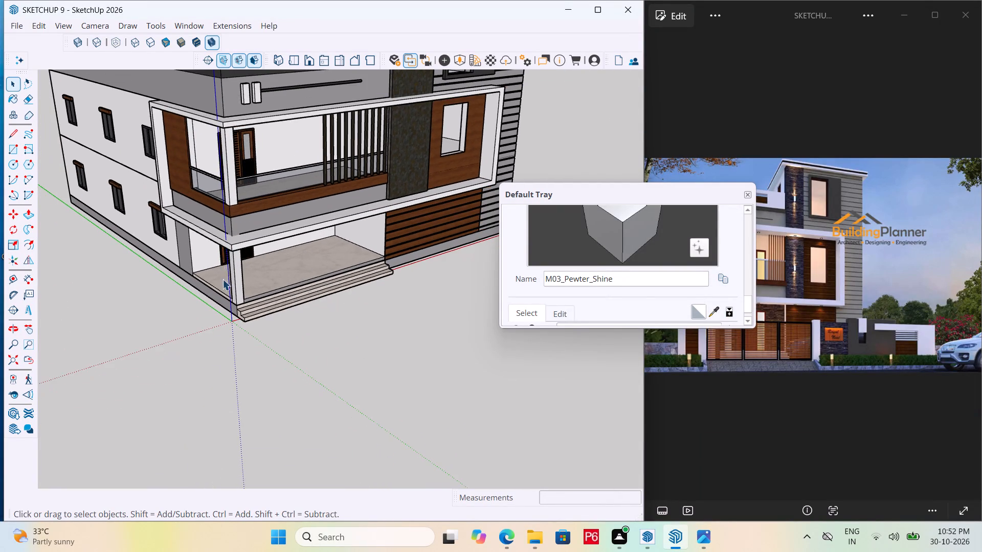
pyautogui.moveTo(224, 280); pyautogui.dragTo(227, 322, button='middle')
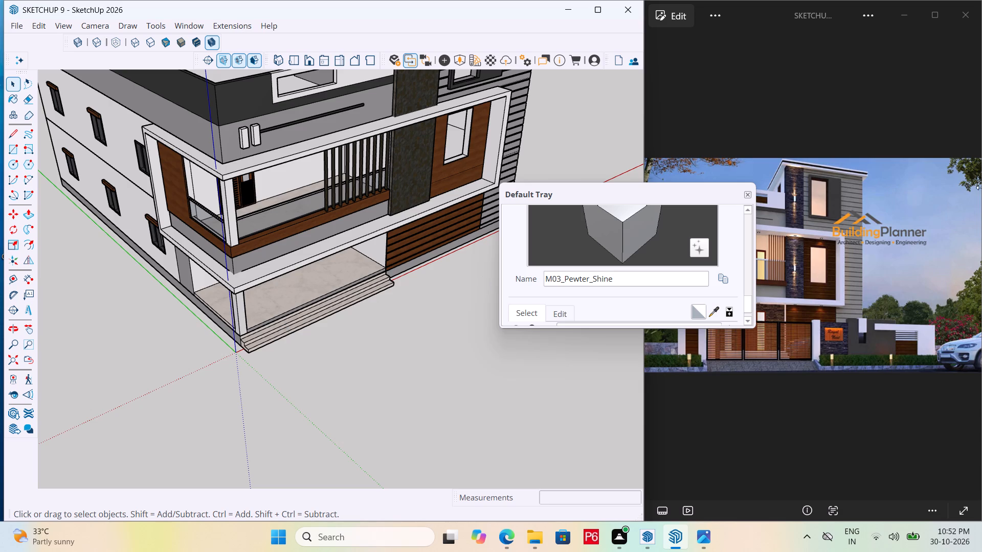
# Move the Default Tray up clear of the reference photo and save the model again.
pyautogui.moveTo(679, 191); pyautogui.dragTo(633, 36)
pyautogui.hotkey('ctrl', 's')
pyautogui.hotkey('ctrl', 's')
pyautogui.hotkey('ctrl', 's')
pyautogui.hotkey('ctrl', 's')
pyautogui.hotkey('ctrl', 's')
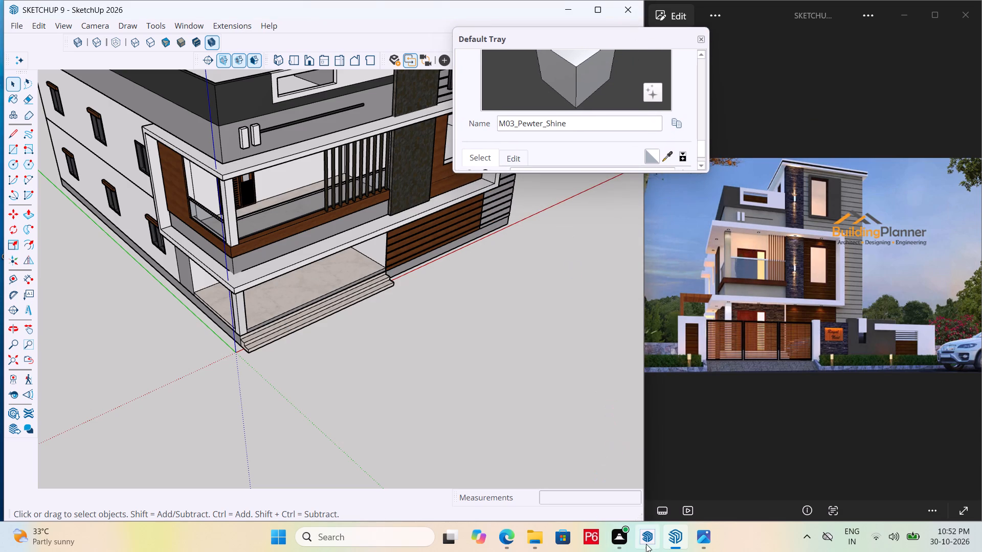
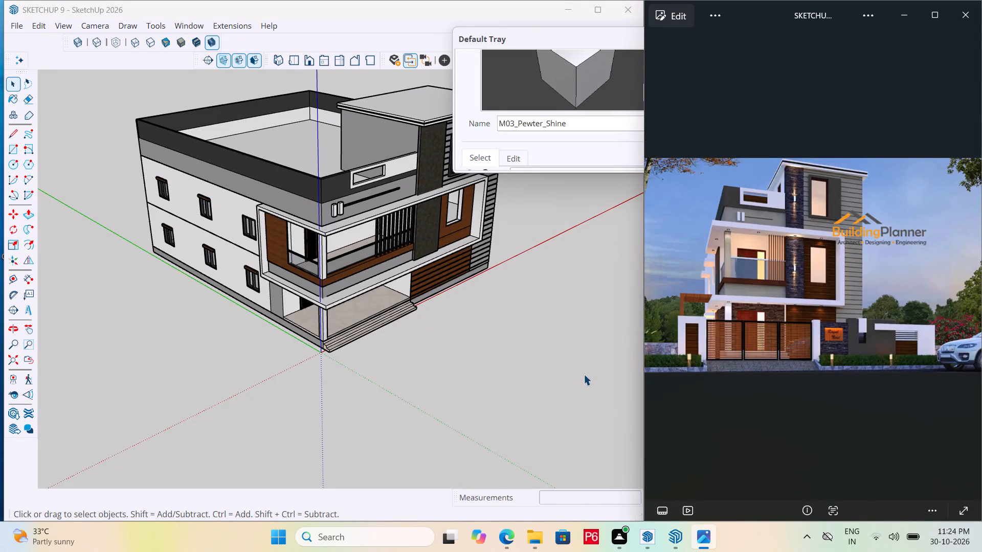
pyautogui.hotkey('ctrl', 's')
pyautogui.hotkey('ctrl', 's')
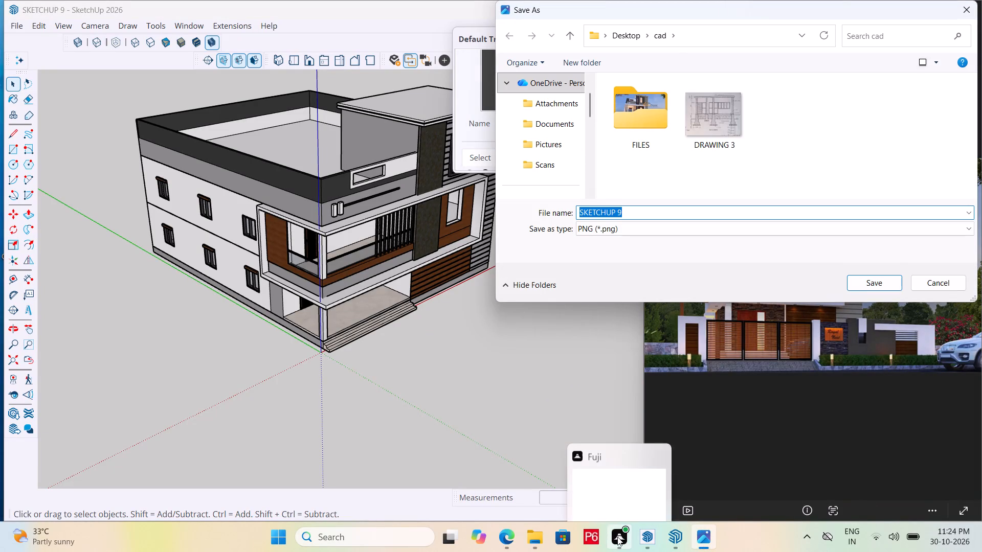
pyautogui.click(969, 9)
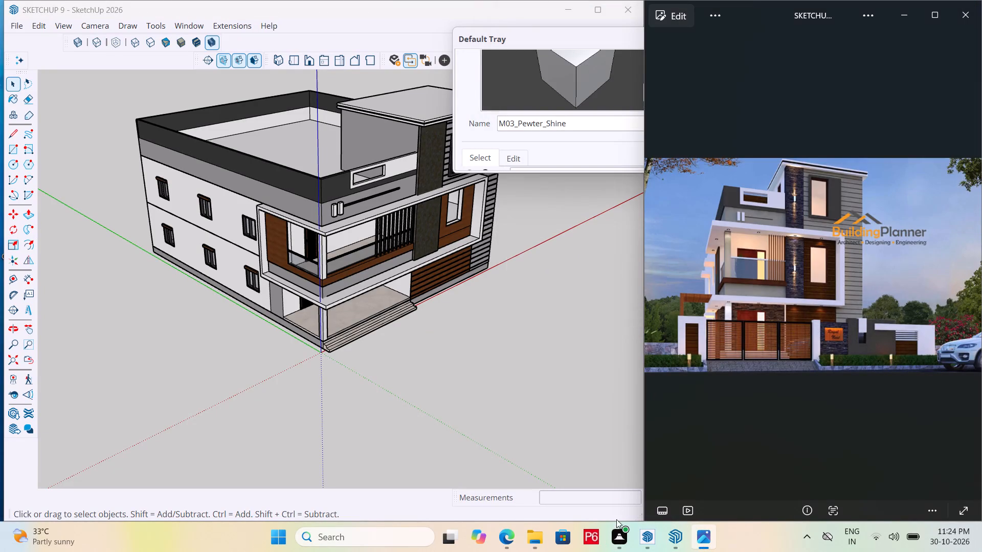
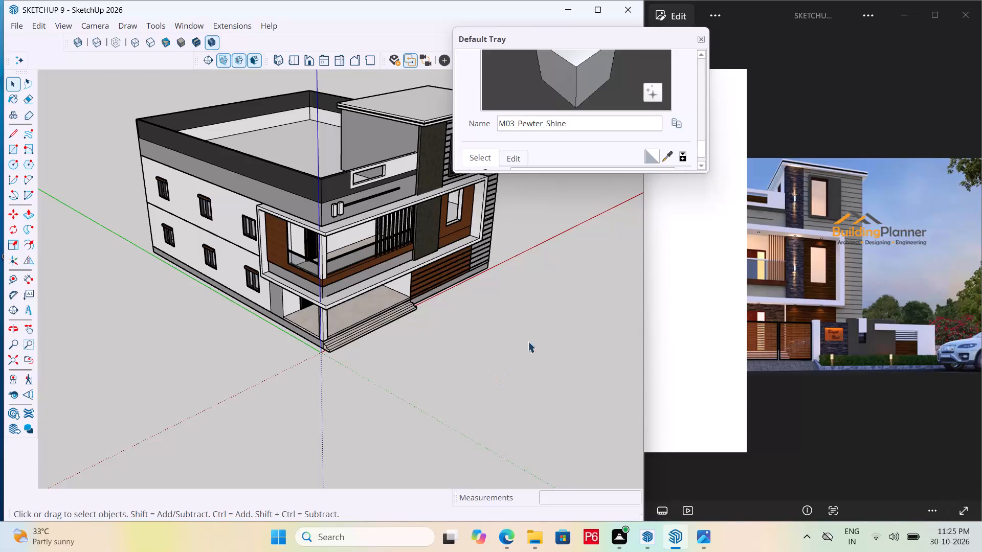
# Close the Default Tray and bring the whole reference photo into view.
pyautogui.click(702, 39)
pyautogui.doubleClick(798, 79)
pyautogui.click(590, 208)
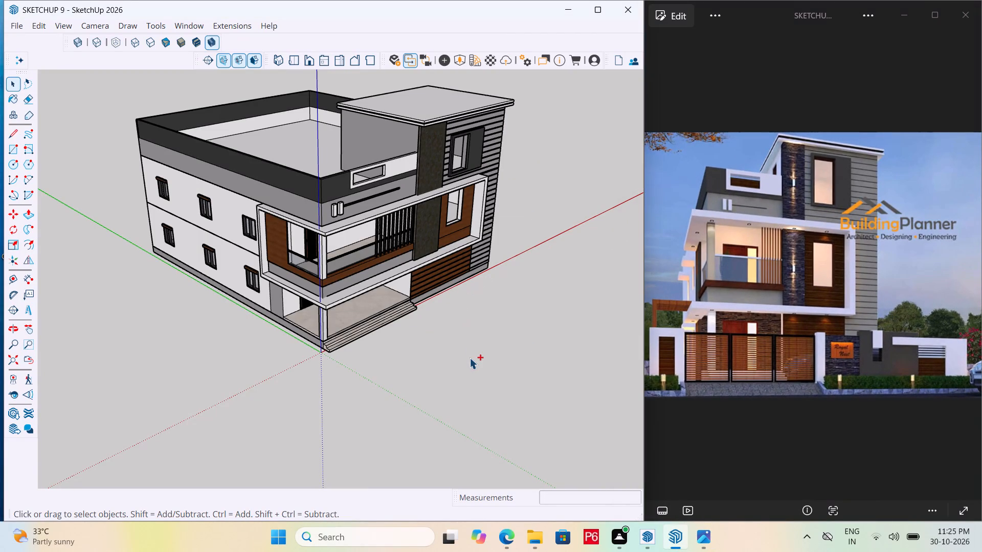
# Save the model.
pyautogui.hotkey('ctrl', 's')
pyautogui.hotkey('ctrl', 's')
pyautogui.hotkey('ctrl', 's')
# Open the plinth group for editing and push/pull its bottom face by 6" to form a ground slab layer.
pyautogui.scroll(-1, 382, 354)
pyautogui.moveTo(382, 340); pyautogui.dragTo(337, 317, button='middle')
pyautogui.scroll(6, 337, 317)
pyautogui.moveTo(313, 350); pyautogui.dragTo(356, 252, button='middle')
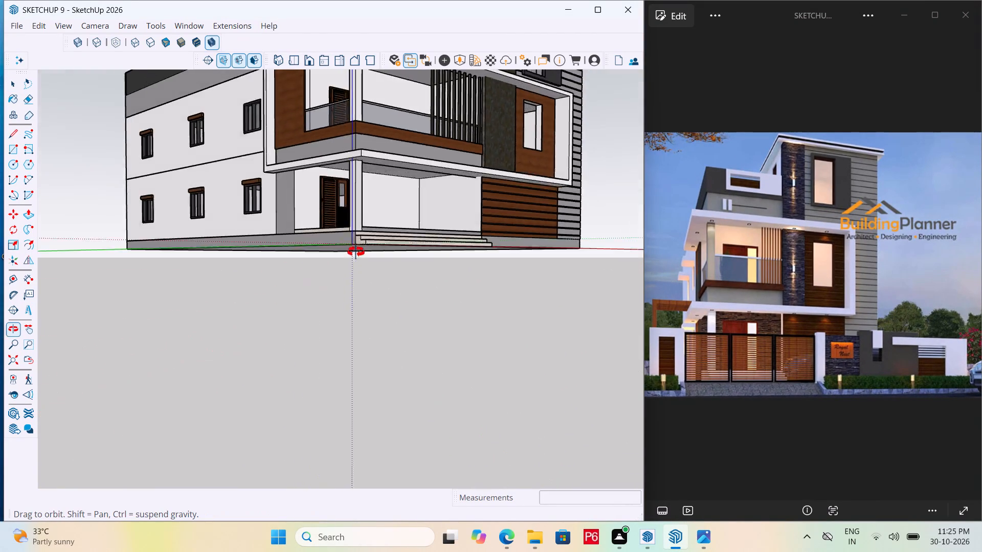
pyautogui.moveTo(356, 252); pyautogui.dragTo(390, 196, button='middle')
pyautogui.scroll(5, 384, 202)
pyautogui.click(383, 206)
pyautogui.scroll(-5, 384, 212)
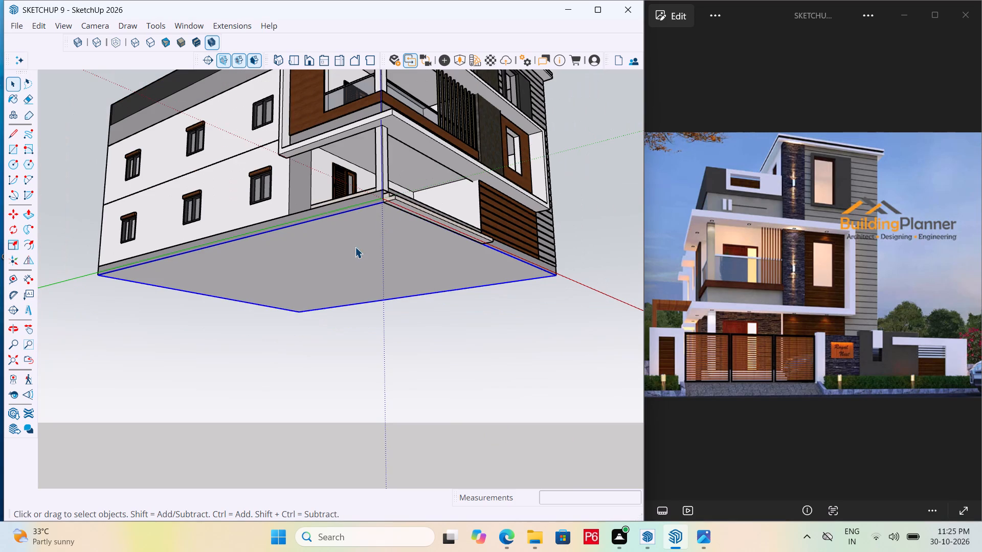
pyautogui.click(95, 197)
pyautogui.click(150, 262)
pyautogui.doubleClick(211, 266)
pyautogui.click(278, 263)
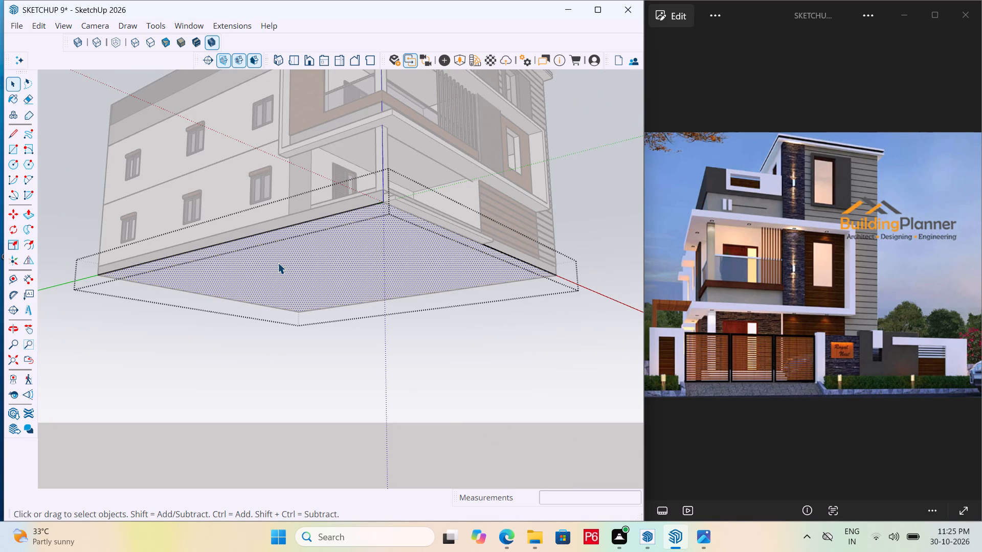
pyautogui.press('p')
pyautogui.click(278, 263)
pyautogui.write('6"')
pyautogui.press('Return')
# Push/pull the thin slab's front edge face outward to extend the ground well beyond the porch steps.
pyautogui.moveTo(480, 295); pyautogui.dragTo(427, 464, button='middle')
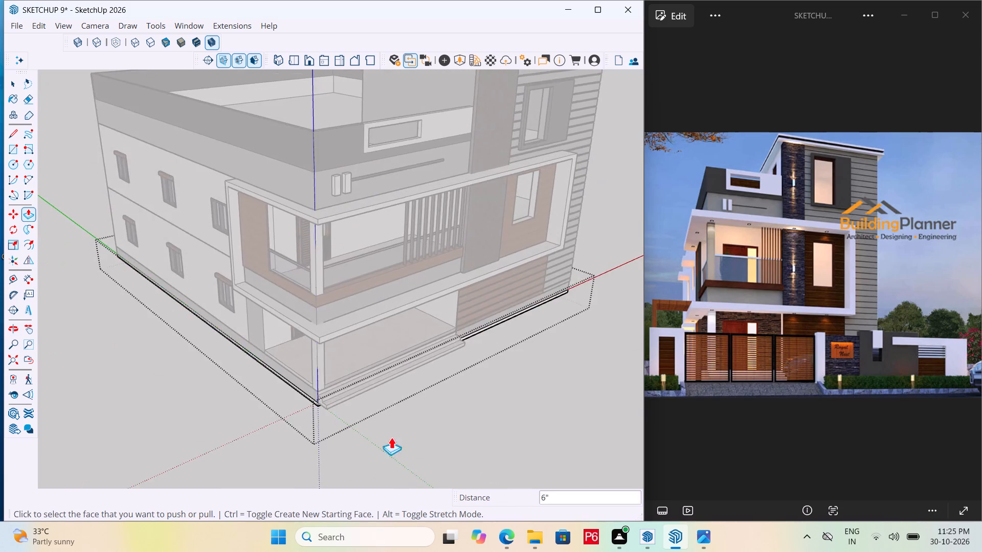
pyautogui.scroll(16, 343, 412)
pyautogui.middleClick(297, 411)
pyautogui.moveTo(295, 407); pyautogui.dragTo(310, 312, button='middle')
pyautogui.click(342, 291)
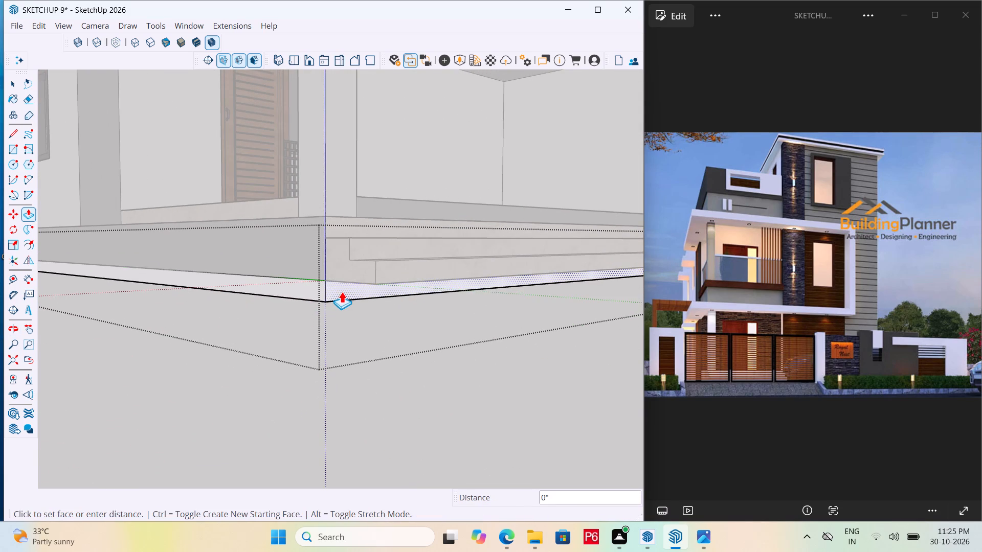
pyautogui.scroll(-8, 408, 408)
pyautogui.scroll(-17, 273, 356)
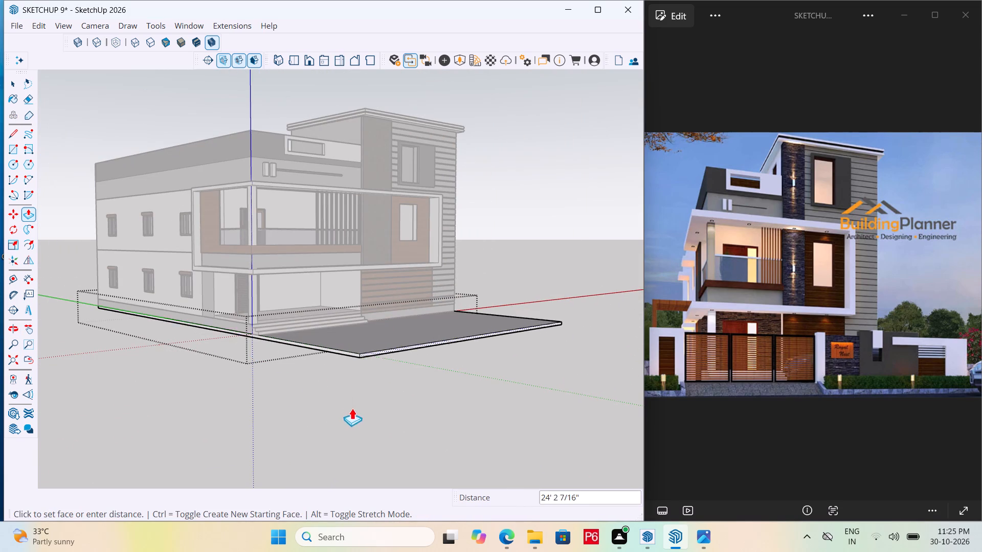
pyautogui.click(360, 434)
# Push/pull the ground slab's left edge face outward about 41' 6", along the side wall with the windows.
pyautogui.scroll(11, 330, 348)
pyautogui.moveTo(331, 348); pyautogui.dragTo(344, 348, button='middle')
pyautogui.click(450, 361)
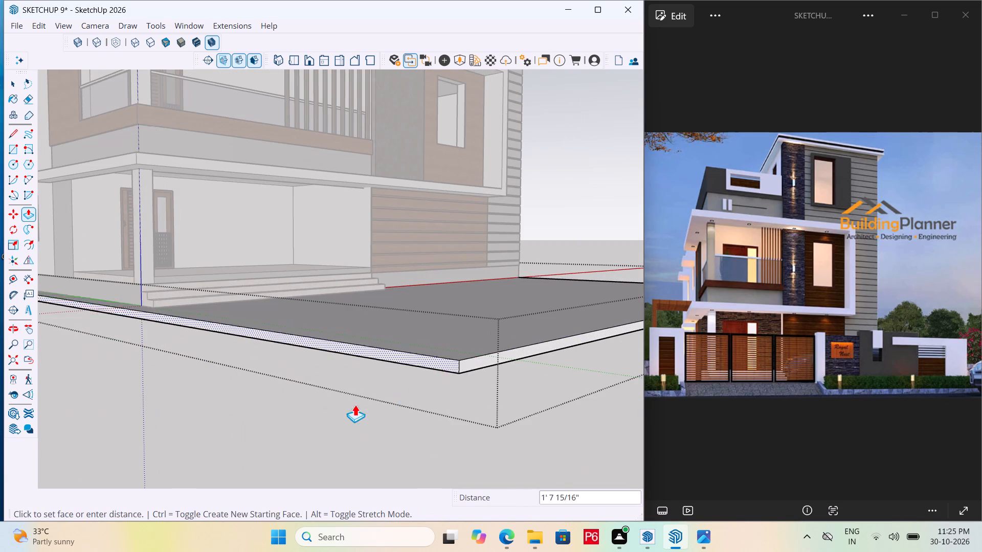
pyautogui.scroll(-20, 411, 367)
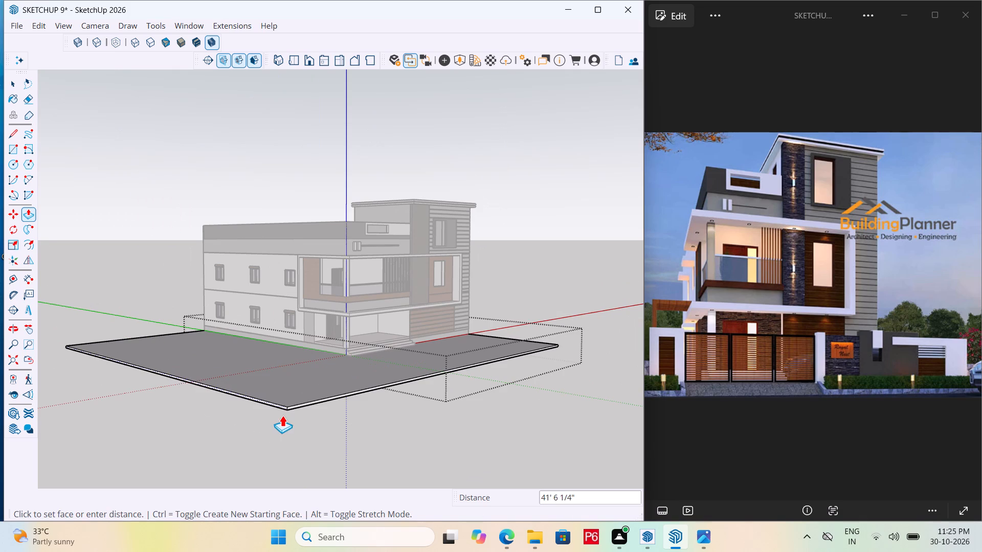
pyautogui.click(282, 415)
# Push/pull the ground slab's right edge face outward about 31' 8", beyond the stair tower side.
pyautogui.moveTo(513, 396); pyautogui.dragTo(85, 433, button='middle')
pyautogui.scroll(12, 446, 414)
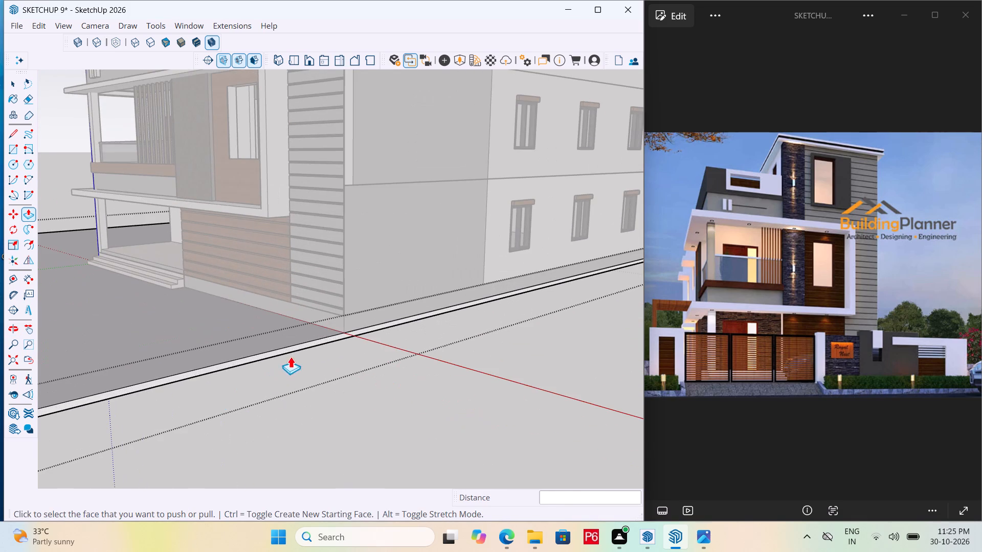
pyautogui.click(296, 349)
pyautogui.scroll(-15, 450, 399)
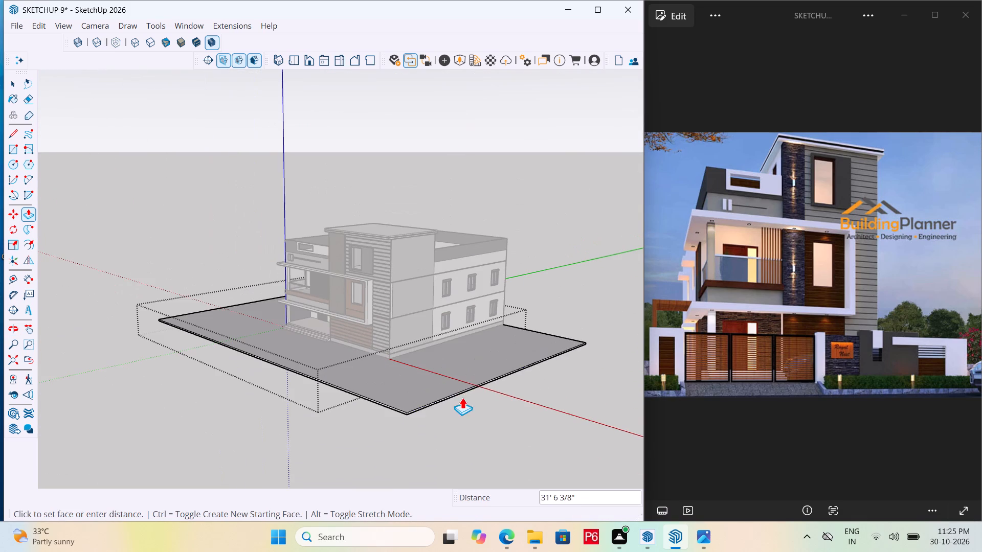
pyautogui.click(462, 397)
# Save the model with the widened ground slab.
pyautogui.moveTo(404, 411); pyautogui.dragTo(467, 434, button='middle')
pyautogui.hotkey('ctrl', 's')
pyautogui.hotkey('ctrl', 's')
pyautogui.hotkey('ctrl', 's')
pyautogui.hotkey('ctrl', 's')
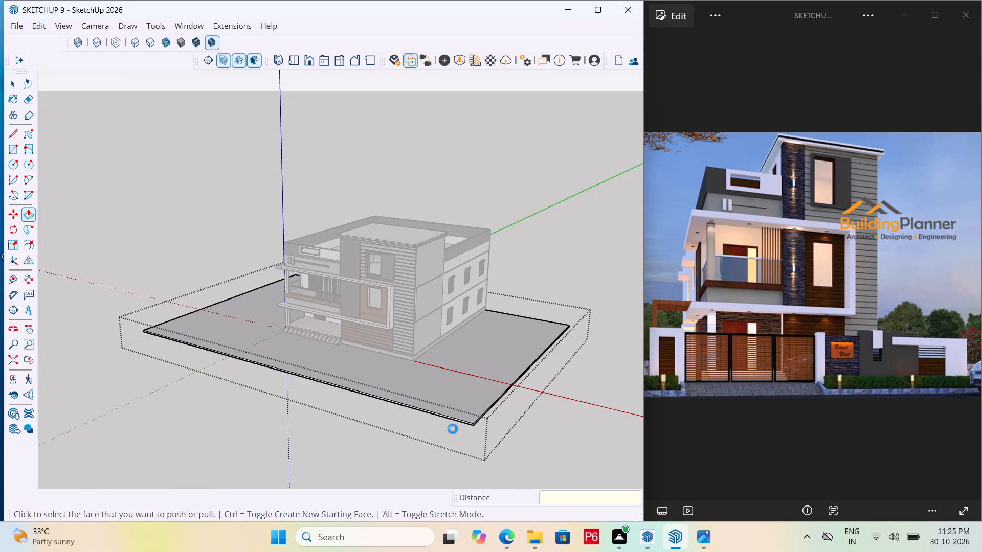
pyautogui.hotkey('ctrl', 's')
# Push/pull the ground slab's rear edge face outward about 18' 10" behind the house's left side.
pyautogui.moveTo(402, 426); pyautogui.dragTo(524, 461, button='middle')
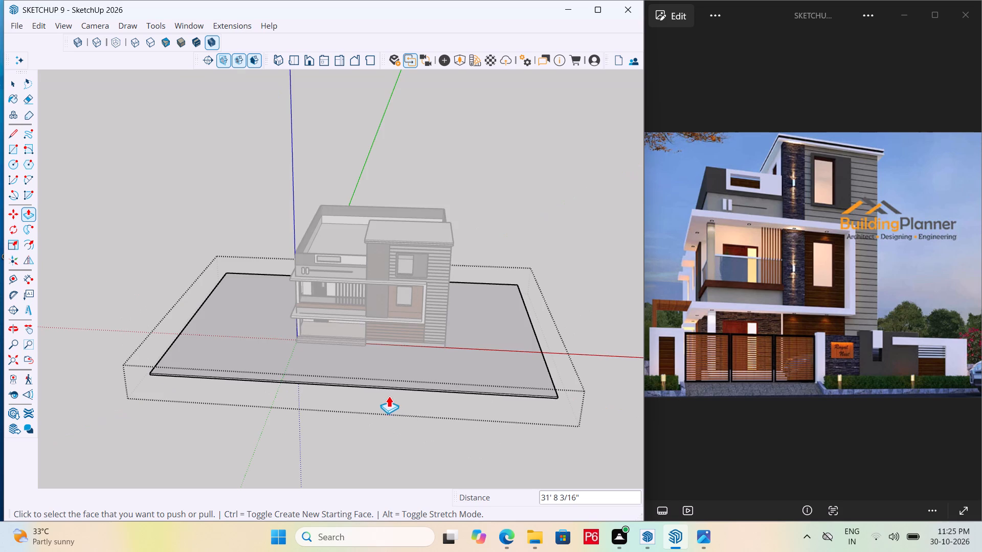
pyautogui.scroll(5, 377, 388)
pyautogui.moveTo(372, 388); pyautogui.dragTo(388, 392, button='middle')
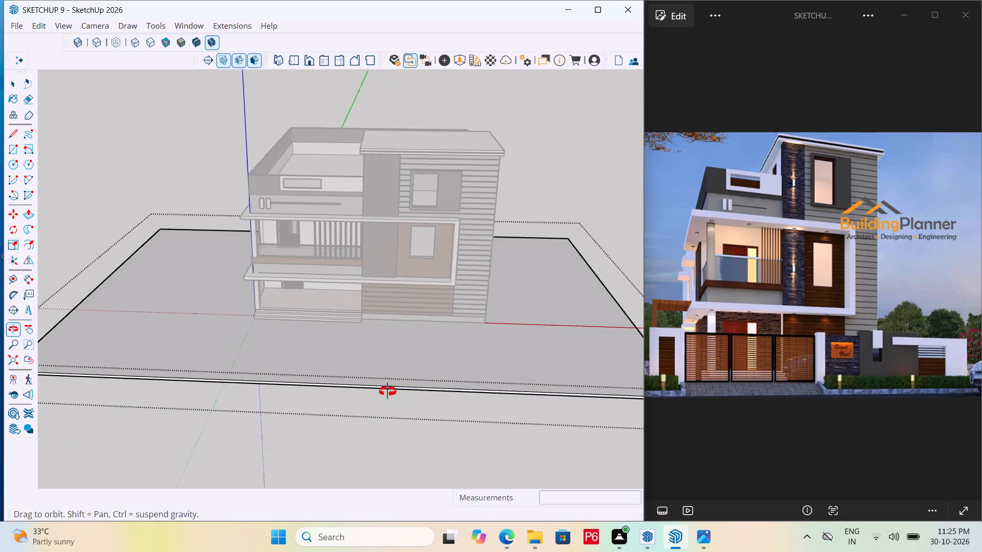
pyautogui.moveTo(388, 392); pyautogui.dragTo(492, 403, button='middle')
pyautogui.scroll(5, 420, 384)
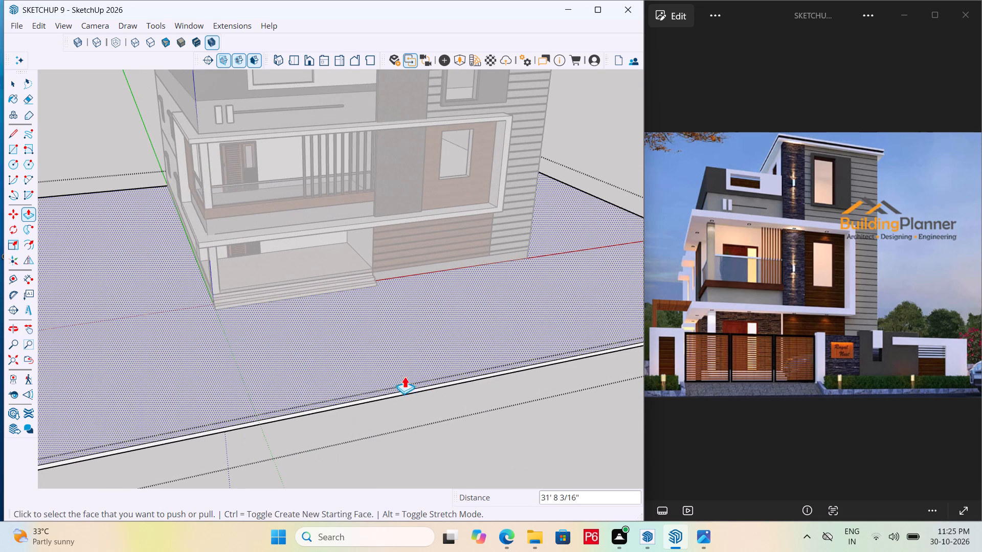
pyautogui.moveTo(306, 314); pyautogui.dragTo(367, 311, button='middle')
pyautogui.scroll(4, 282, 296)
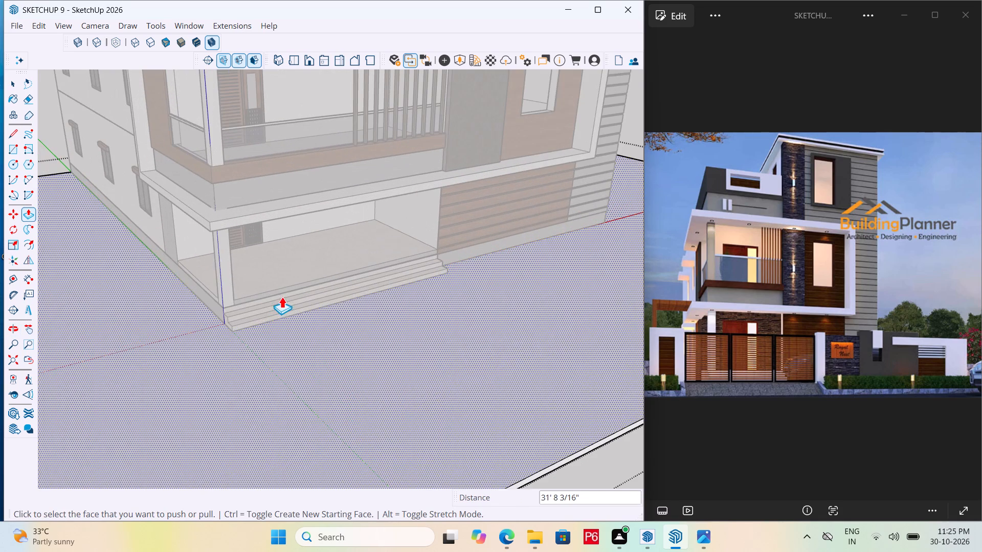
pyautogui.scroll(-6, 275, 324)
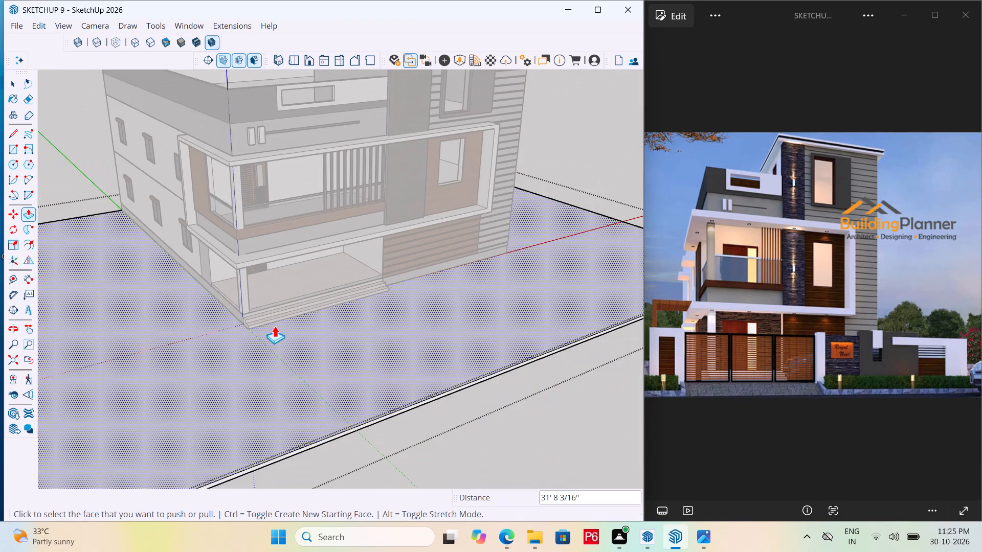
pyautogui.scroll(-3, 361, 419)
pyautogui.moveTo(236, 344); pyautogui.dragTo(939, 383, button='middle')
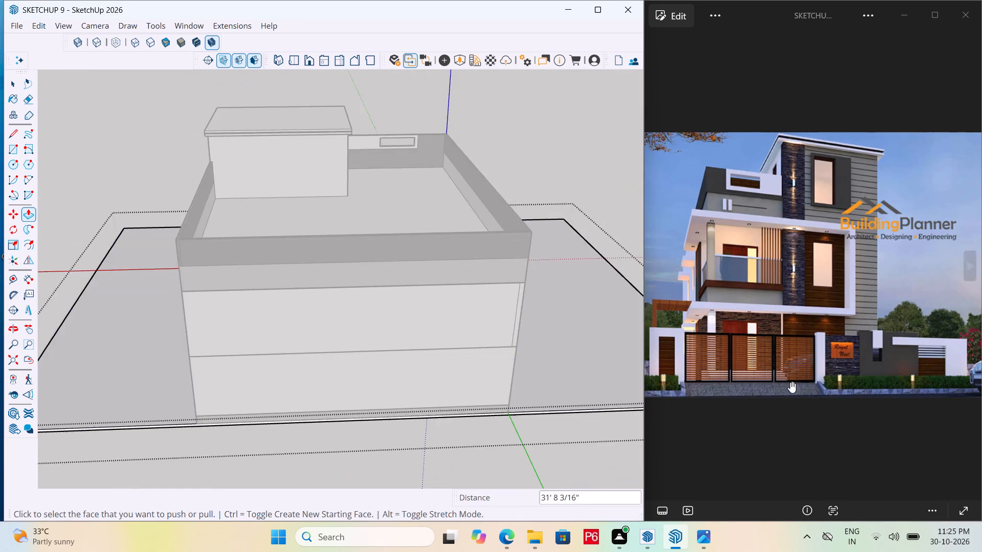
pyautogui.scroll(11, 598, 399)
pyautogui.click(549, 415)
pyautogui.scroll(-5, 464, 383)
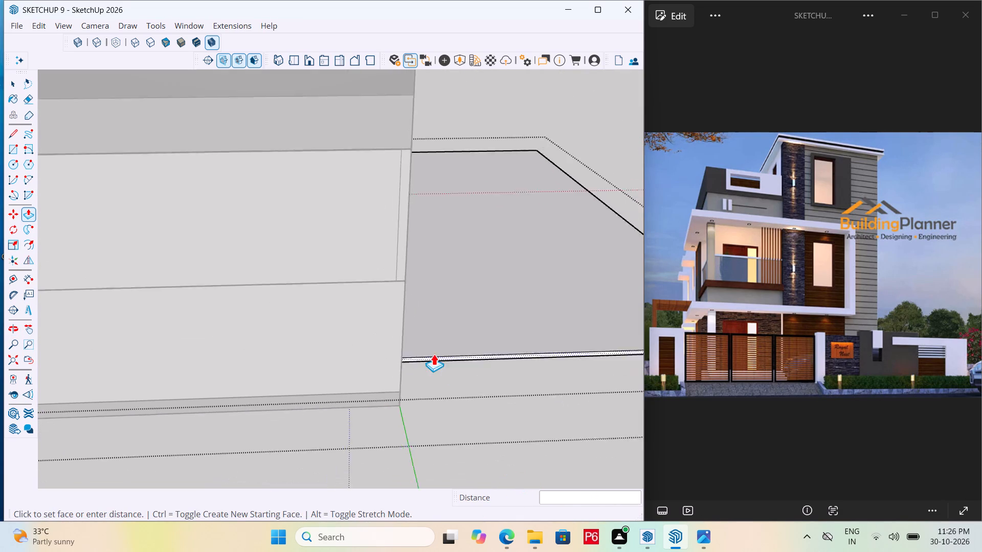
pyautogui.scroll(-9, 434, 354)
pyautogui.moveTo(436, 423); pyautogui.dragTo(435, 416)
pyautogui.scroll(-1, 513, 316)
pyautogui.moveTo(514, 315); pyautogui.dragTo(0, 279, button='middle')
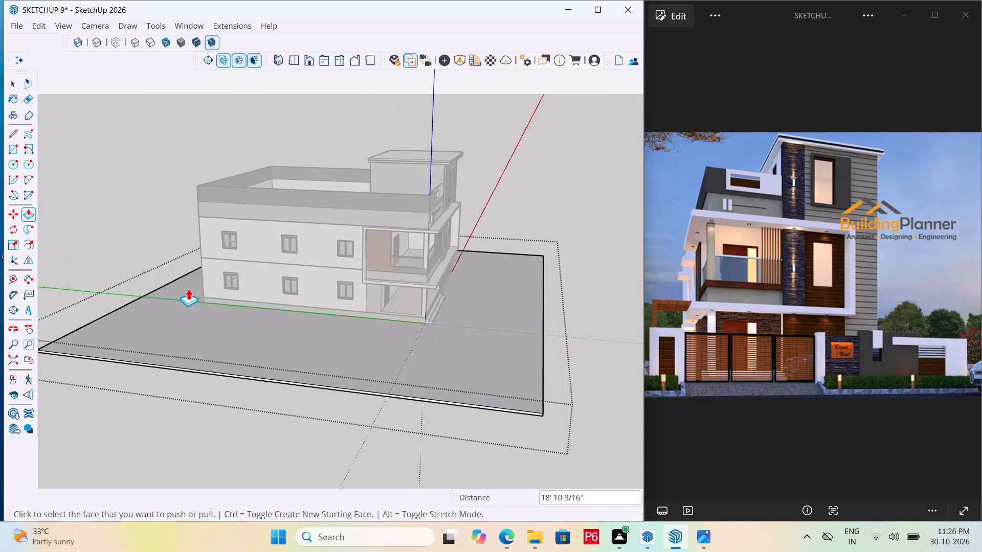
# Save the model with the slab's rear extension.
pyautogui.moveTo(435, 336); pyautogui.dragTo(284, 333, button='middle')
pyautogui.hotkey('ctrl', 's')
pyautogui.hotkey('ctrl', 's')
pyautogui.hotkey('ctrl', 's')
pyautogui.hotkey('ctrl', 's')
pyautogui.hotkey('ctrl', 's')
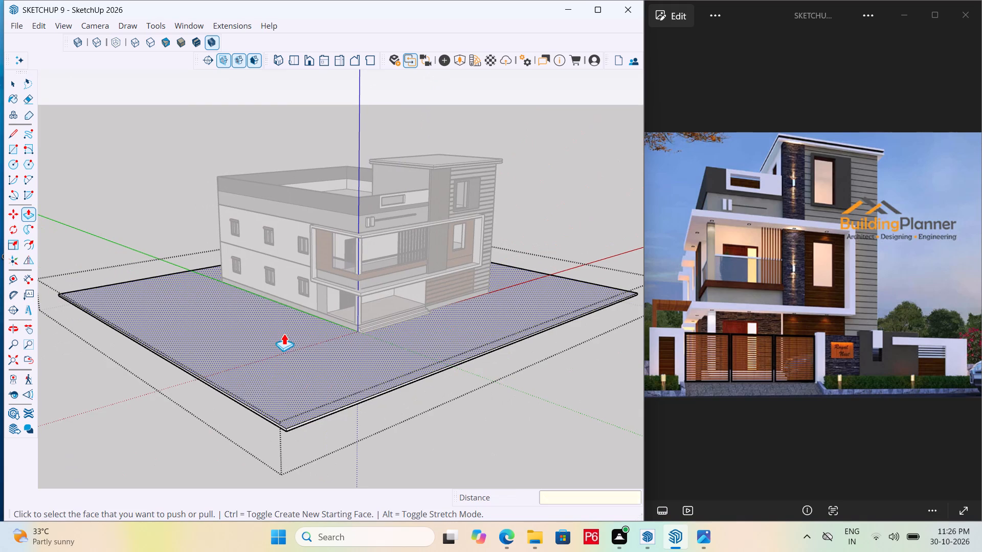
pyautogui.hotkey('ctrl', 's')
pyautogui.hotkey('ctrl', 's')
pyautogui.hotkey('ctrl', 's')
pyautogui.hotkey('ctrl', 's')
pyautogui.hotkey('ctrl', 's')
pyautogui.hotkey('ctrl', 's')
# Leave the Push/Pull tool and close the plinth and ground slab group.
pyautogui.scroll(-3, 408, 395)
pyautogui.press('space')
pyautogui.press('space')
pyautogui.scroll(1, 453, 375)
pyautogui.moveTo(453, 374); pyautogui.dragTo(350, 353, button='middle')
pyautogui.scroll(3, 387, 364)
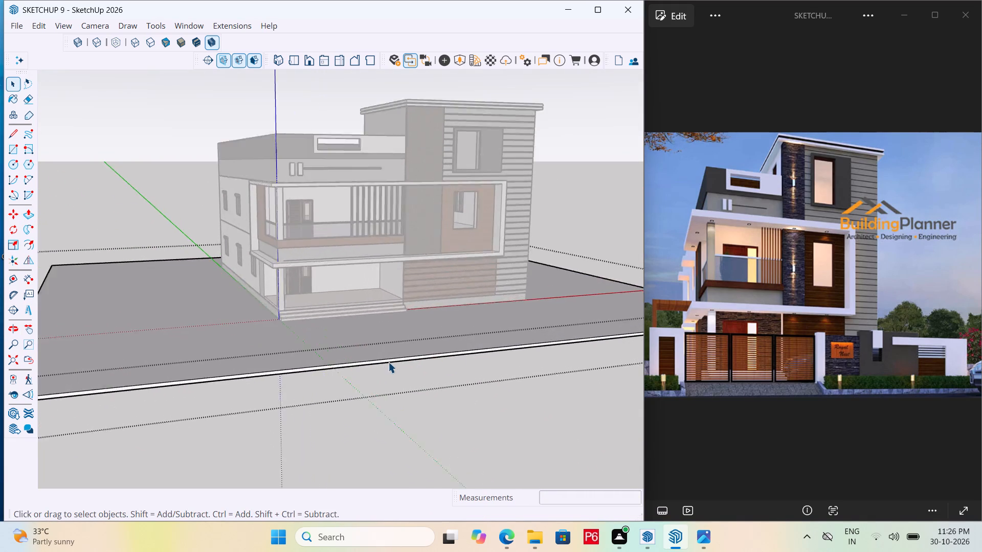
pyautogui.scroll(5, 388, 362)
pyautogui.moveTo(382, 357); pyautogui.dragTo(489, 402, button='middle')
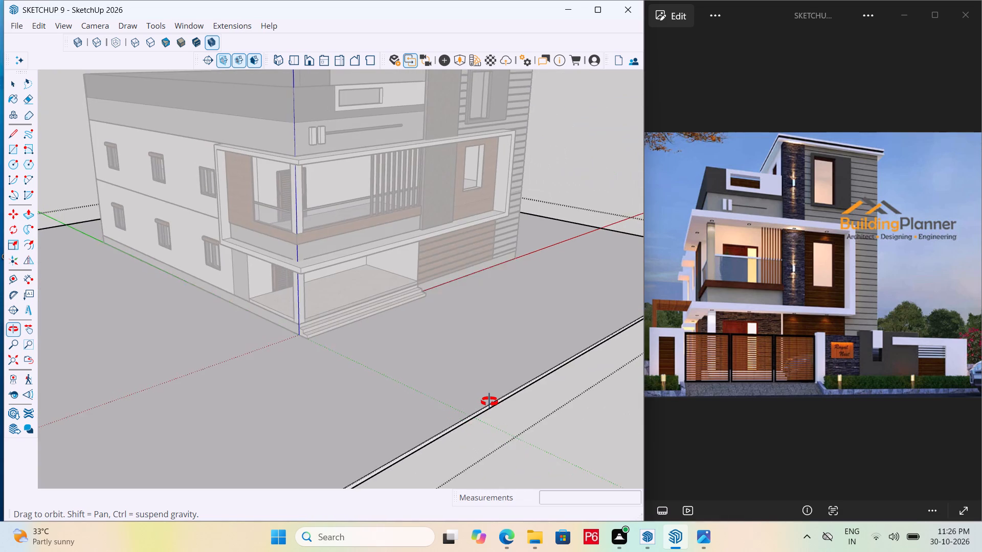
pyautogui.moveTo(489, 402); pyautogui.dragTo(453, 398, button='middle')
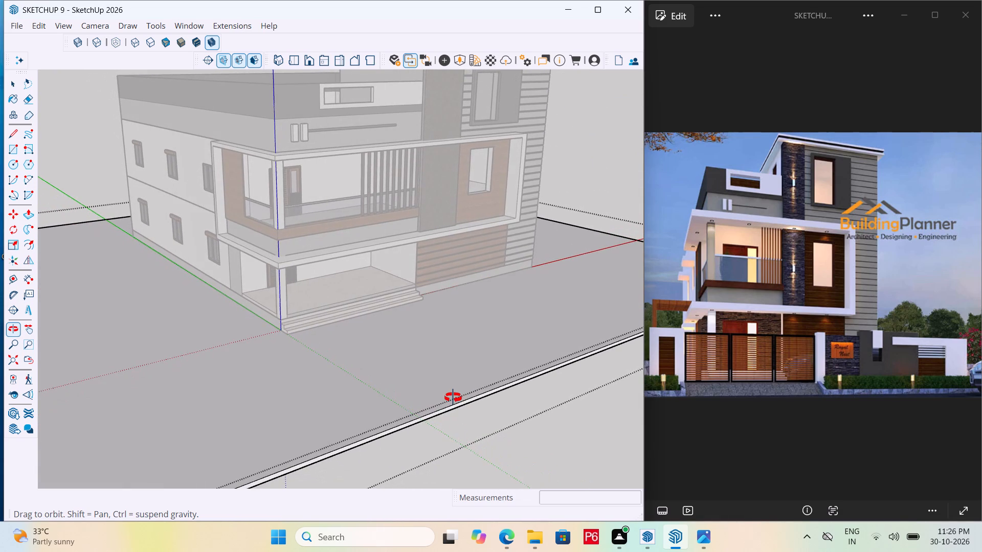
pyautogui.moveTo(453, 398); pyautogui.dragTo(448, 398, button='middle')
pyautogui.scroll(-6, 354, 386)
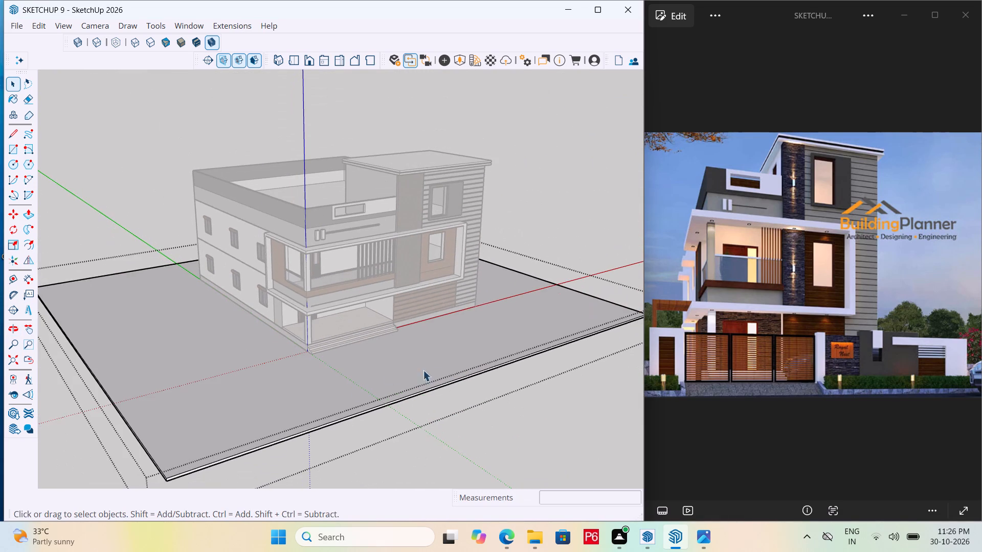
pyautogui.click(479, 405)
# Draw a circle of 6" radius on the underside of the balcony's projecting roof slab, near the corner column.
pyautogui.scroll(1, 393, 350)
pyautogui.middleClick(392, 349)
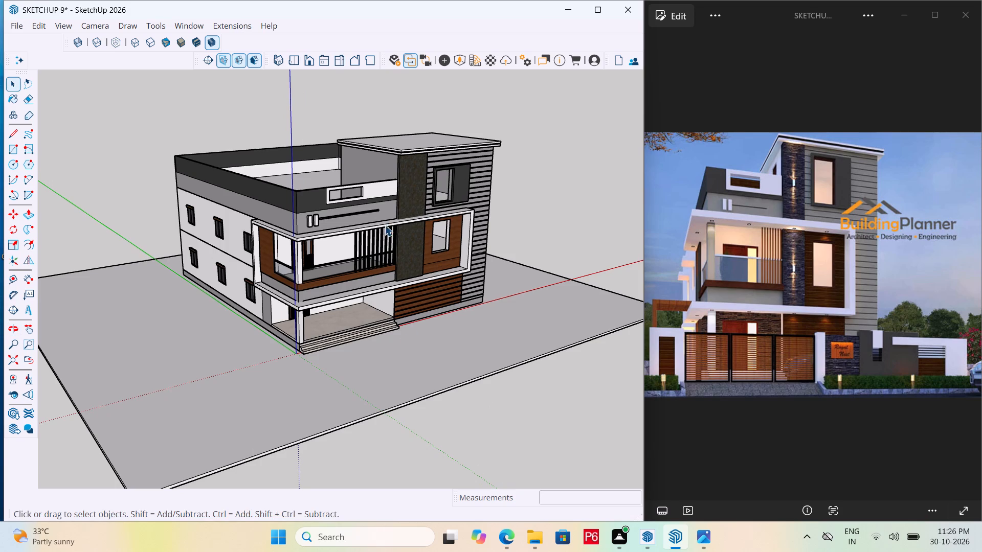
pyautogui.moveTo(383, 222); pyautogui.dragTo(401, 91, button='middle')
pyautogui.scroll(16, 376, 144)
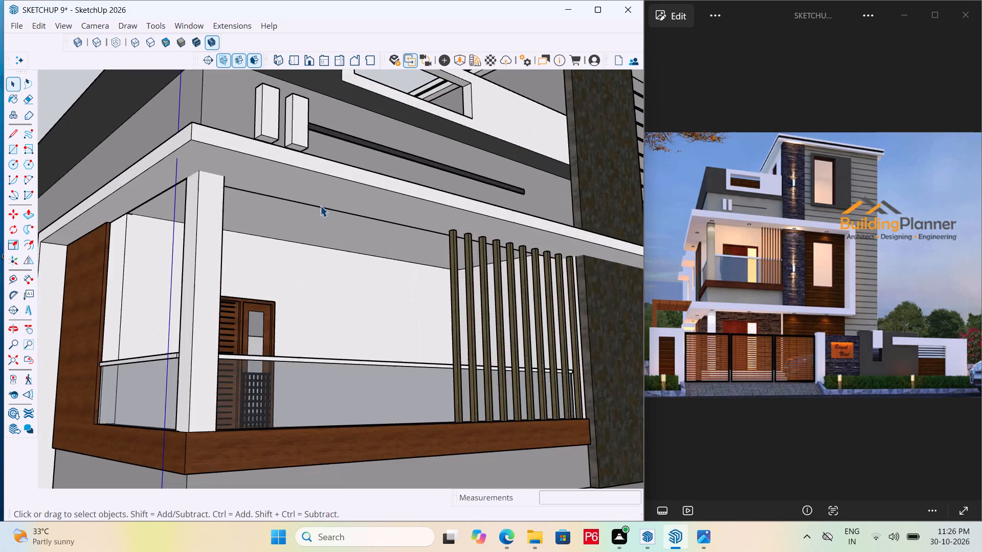
pyautogui.scroll(5, 320, 205)
pyautogui.scroll(-4, 351, 215)
pyautogui.moveTo(247, 166); pyautogui.dragTo(243, 104, button='middle')
pyautogui.scroll(2, 285, 149)
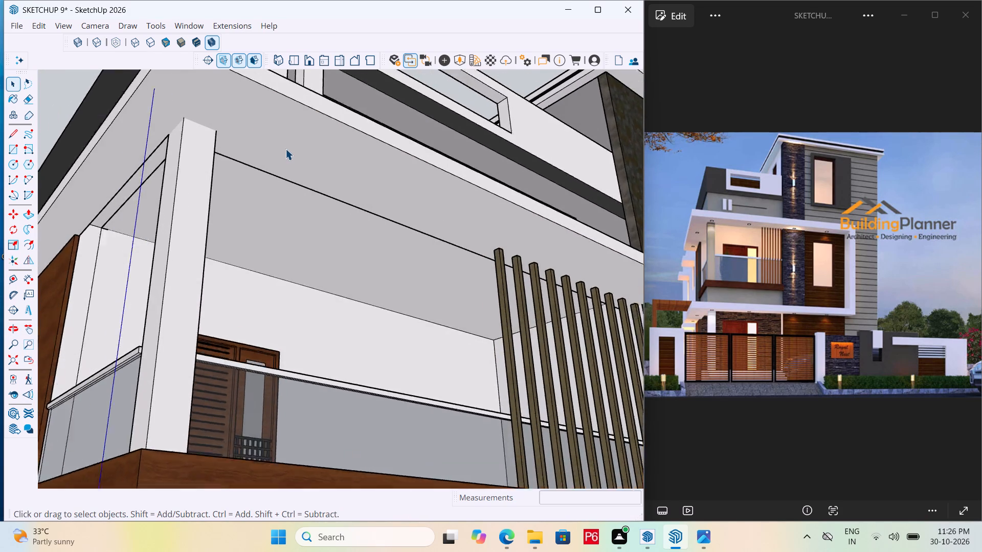
pyautogui.scroll(3, 285, 149)
pyautogui.press('c')
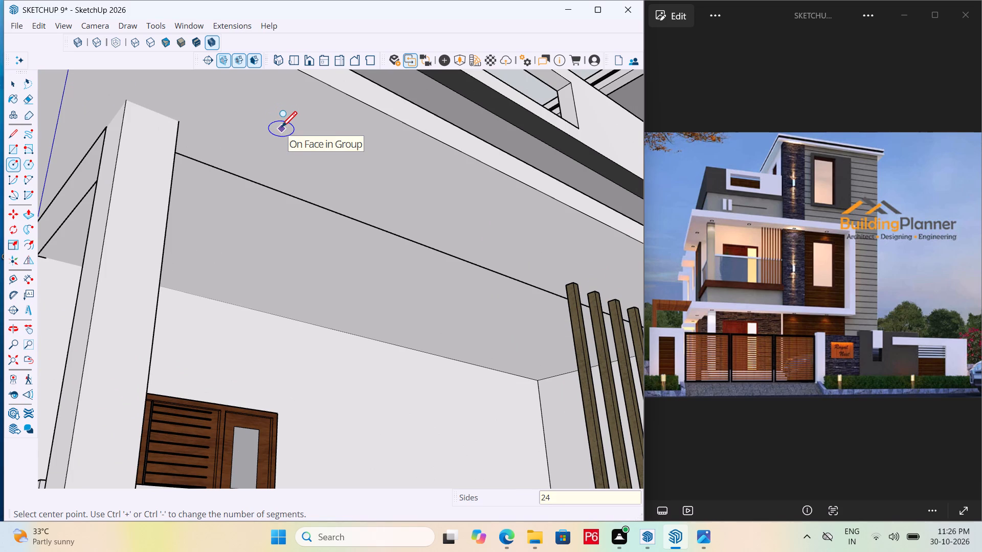
pyautogui.click(286, 124)
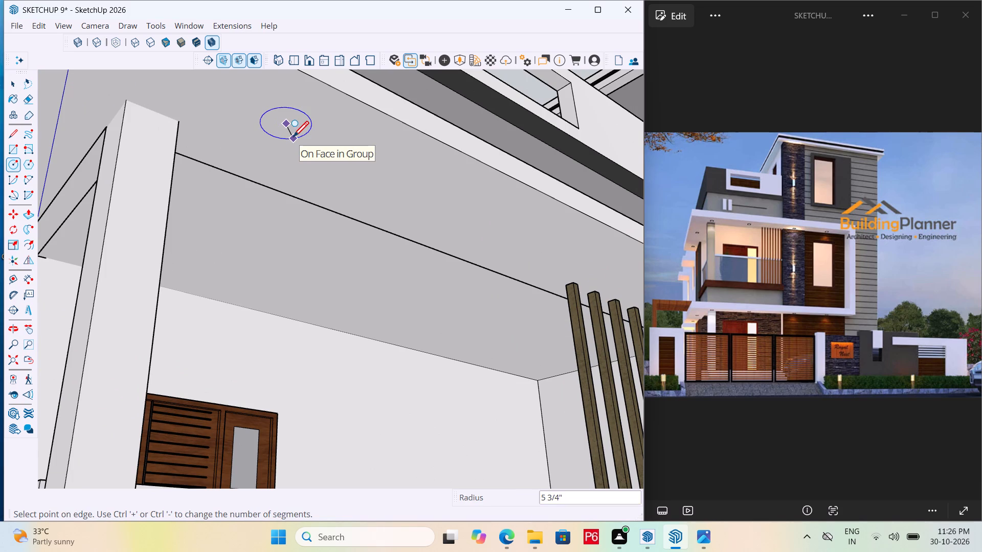
pyautogui.write('6"')
pyautogui.press('Return')
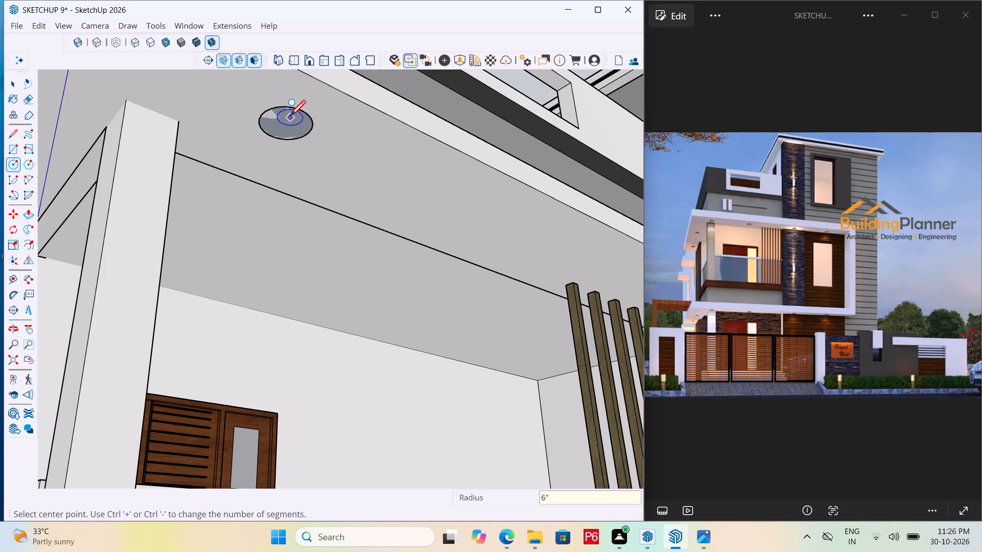
# Undo the 6" circle and draw one of 3" radius at the same spot on the balcony roof slab's underside.
pyautogui.hotkey('ctrl', 'z')
pyautogui.click(285, 127)
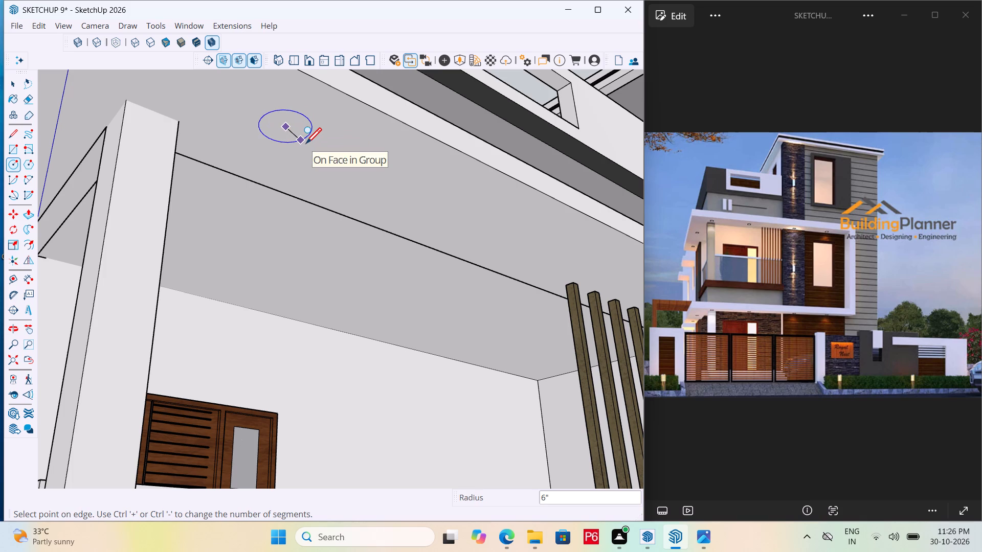
pyautogui.write('3"')
pyautogui.press('Return')
pyautogui.scroll(4, 286, 133)
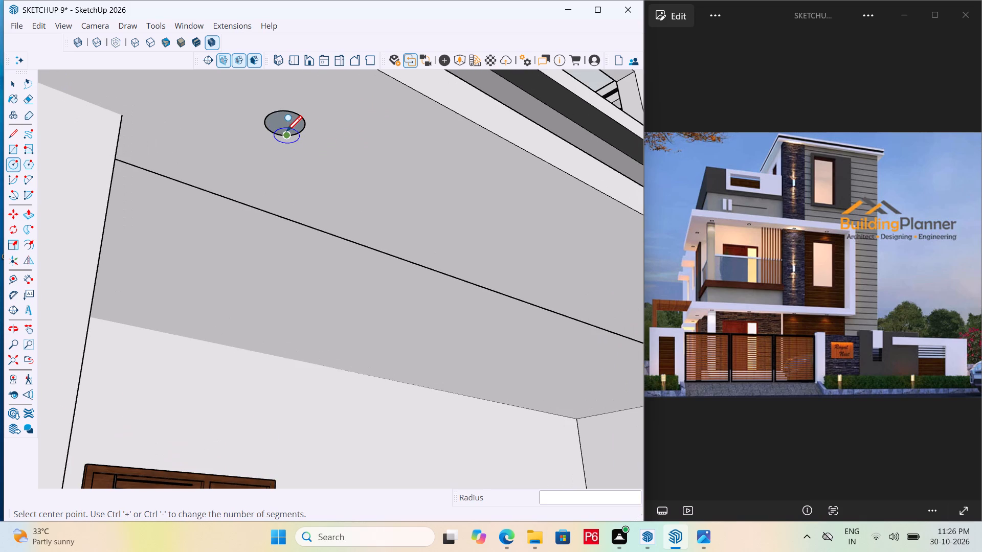
# Make the 3" radius circle's face and edge into a group.
pyautogui.press('space')
pyautogui.doubleClick(296, 127)
pyautogui.rightClick(296, 126)
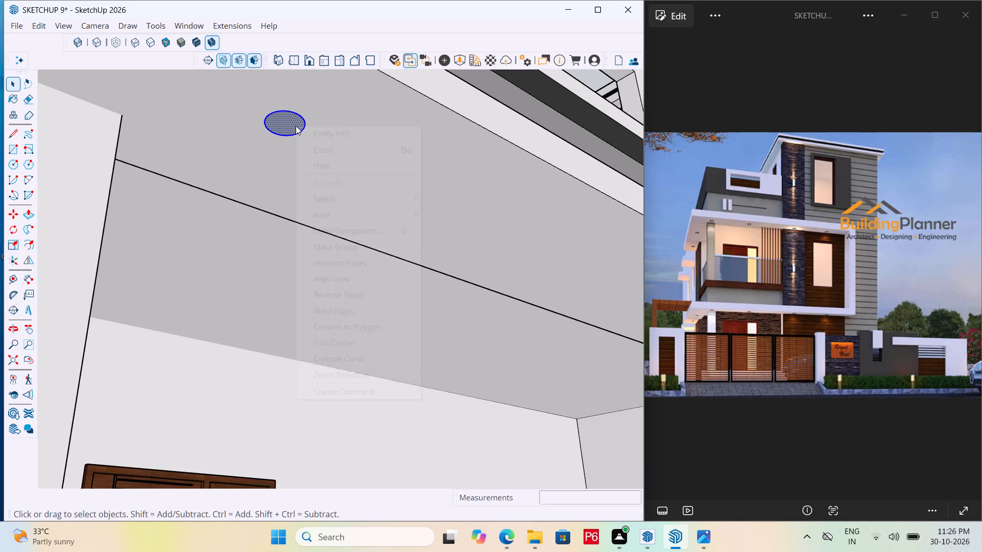
pyautogui.click(369, 250)
# Open the circle's group and offset the circle inward by about 1/2" to form a ring.
pyautogui.tripleClick(285, 121)
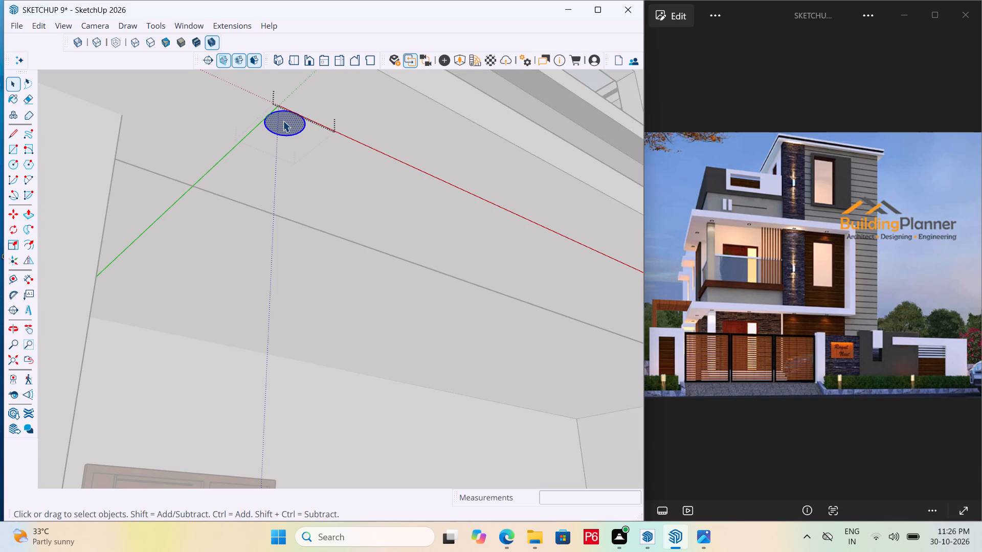
pyautogui.scroll(5, 262, 107)
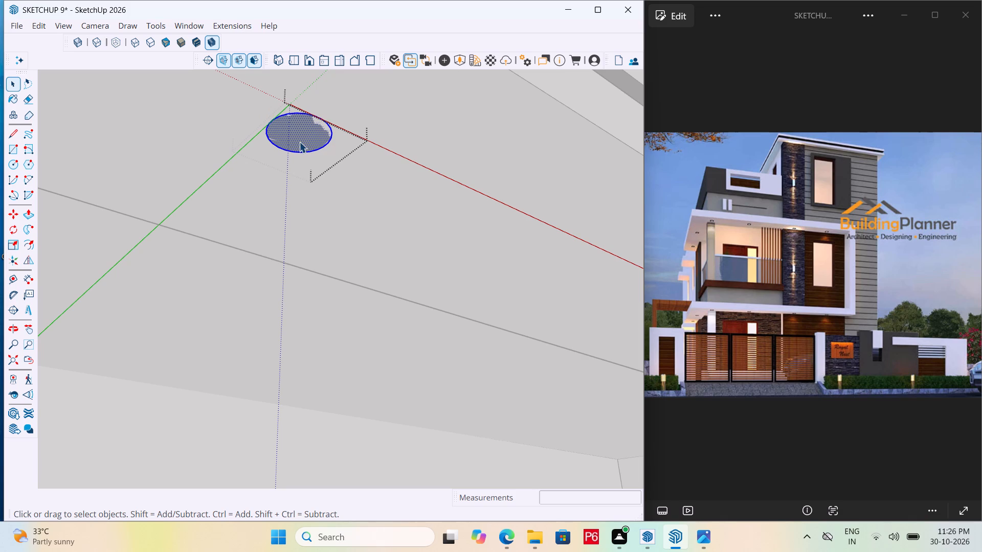
pyautogui.click(29, 243)
pyautogui.click(291, 129)
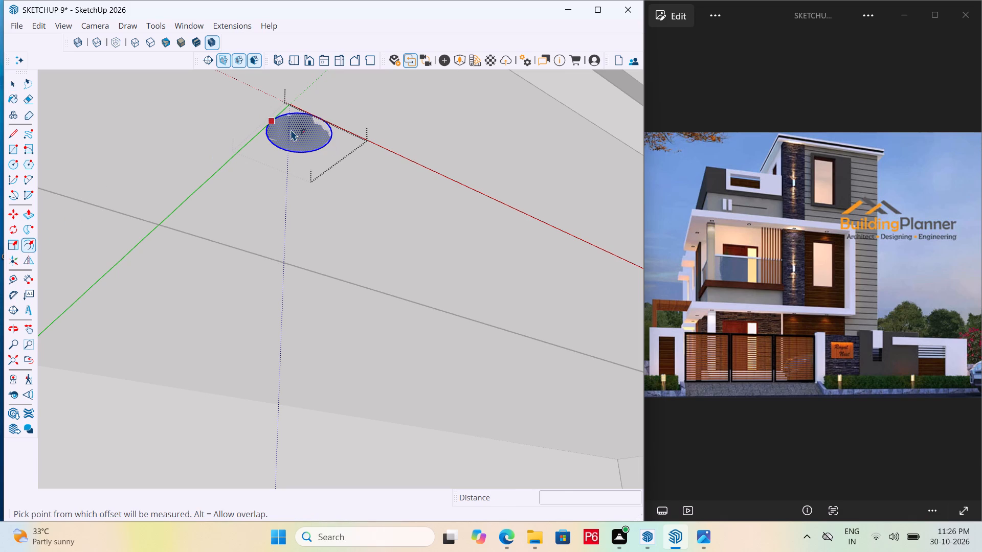
pyautogui.scroll(7, 284, 131)
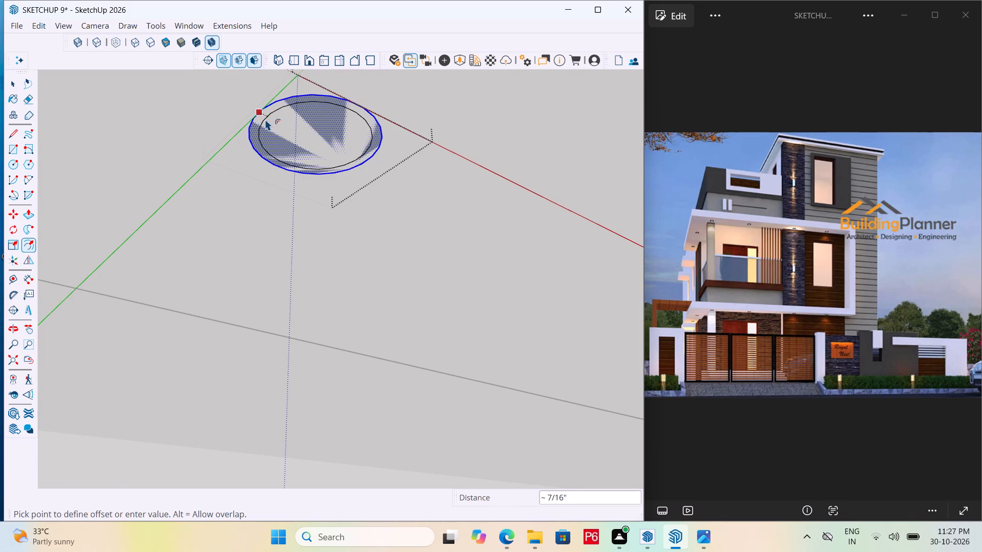
pyautogui.click(267, 121)
pyautogui.press('space')
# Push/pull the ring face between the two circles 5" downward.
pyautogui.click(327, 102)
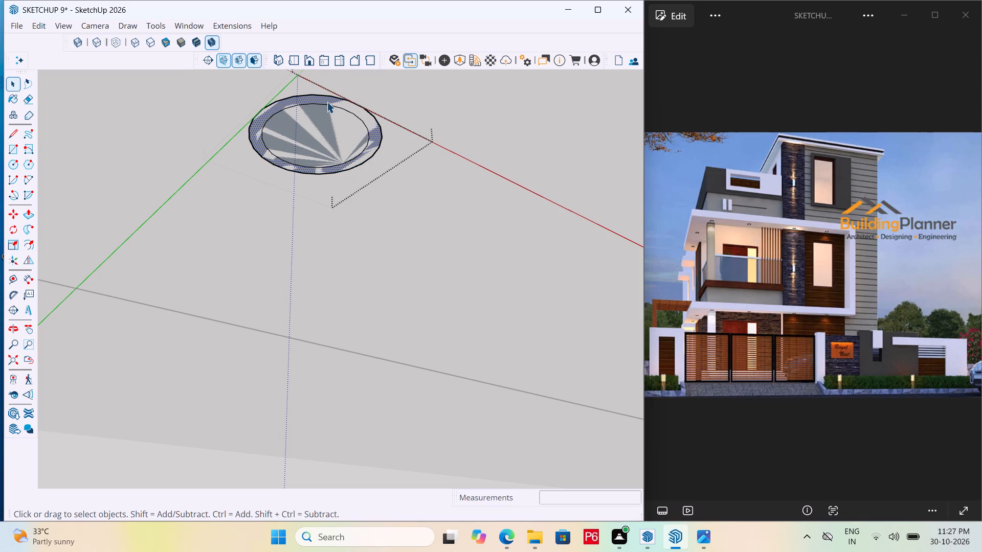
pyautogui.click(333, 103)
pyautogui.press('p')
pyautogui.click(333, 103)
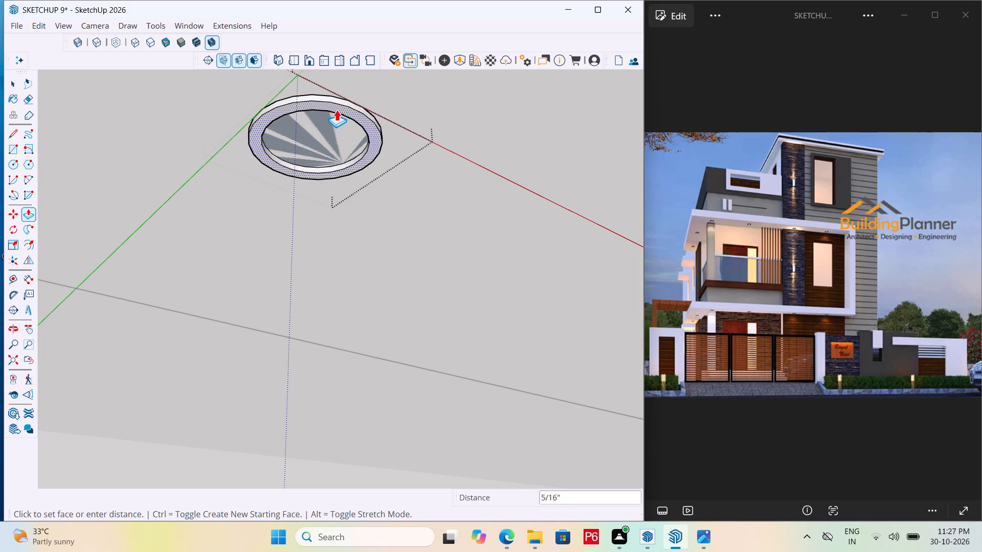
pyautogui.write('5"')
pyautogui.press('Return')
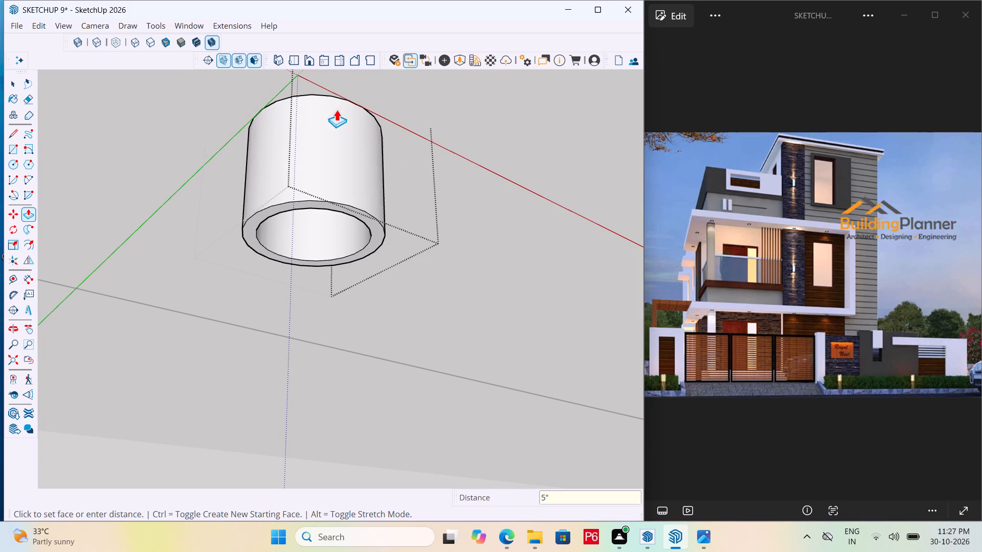
# Push/pull the ring's lower face back up, leaving only a thin rim below the roof slab.
pyautogui.click(329, 204)
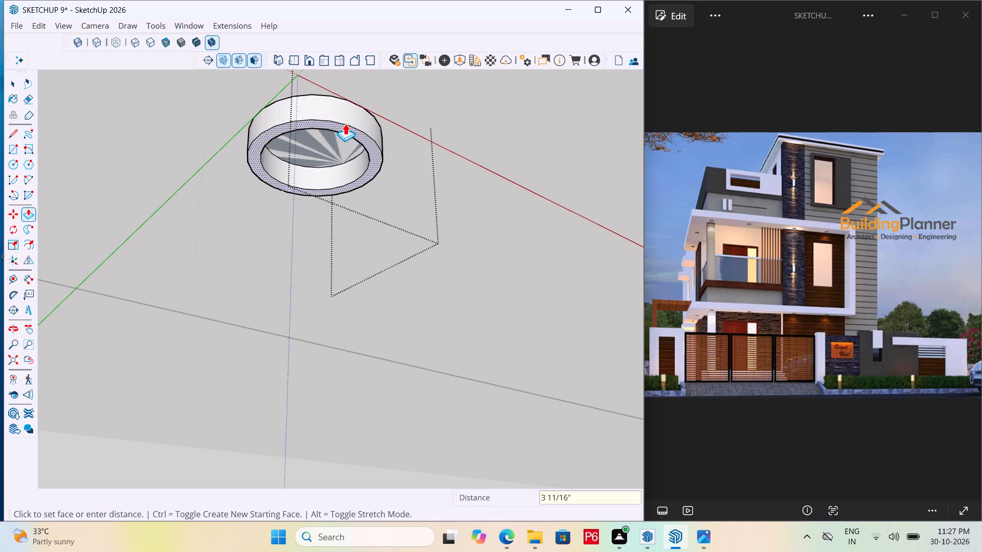
pyautogui.doubleClick(351, 108)
pyautogui.press('space')
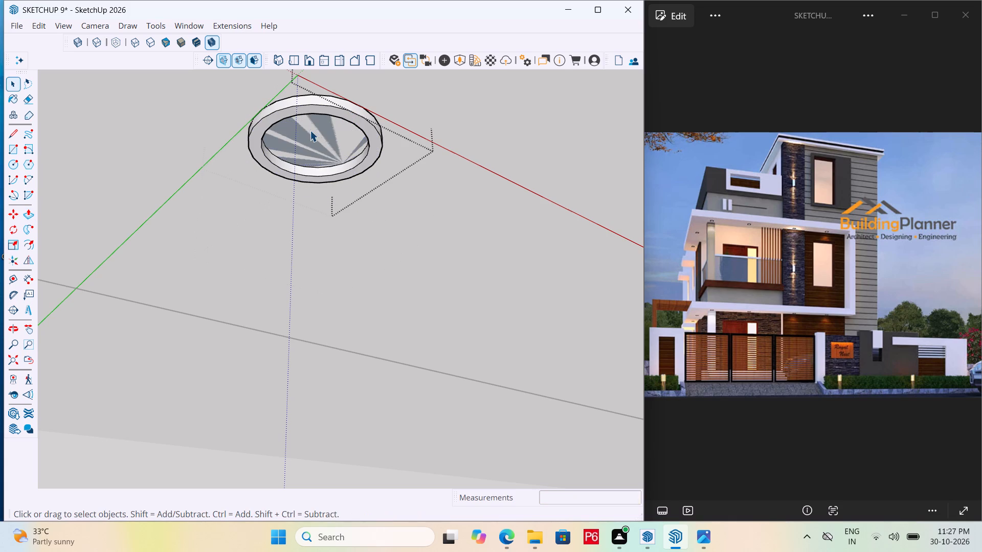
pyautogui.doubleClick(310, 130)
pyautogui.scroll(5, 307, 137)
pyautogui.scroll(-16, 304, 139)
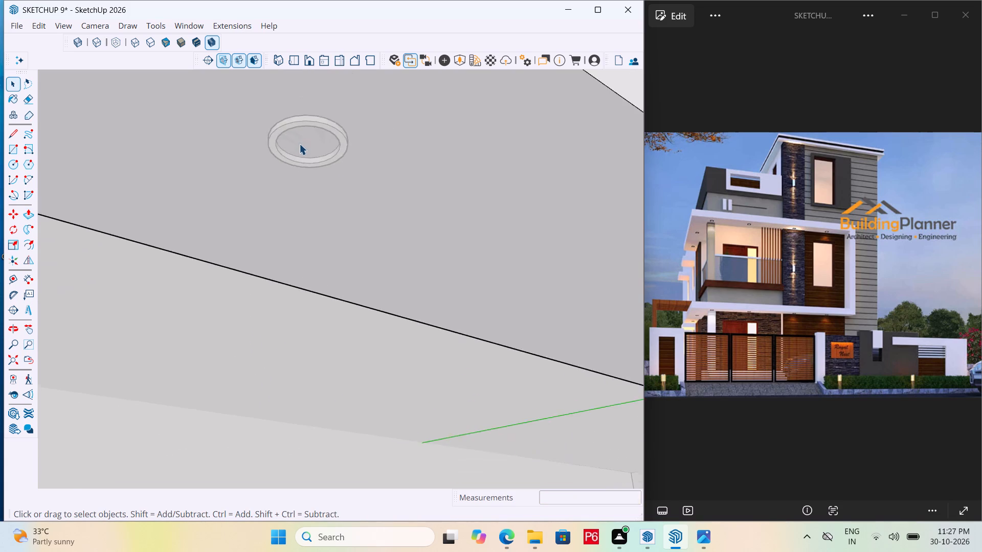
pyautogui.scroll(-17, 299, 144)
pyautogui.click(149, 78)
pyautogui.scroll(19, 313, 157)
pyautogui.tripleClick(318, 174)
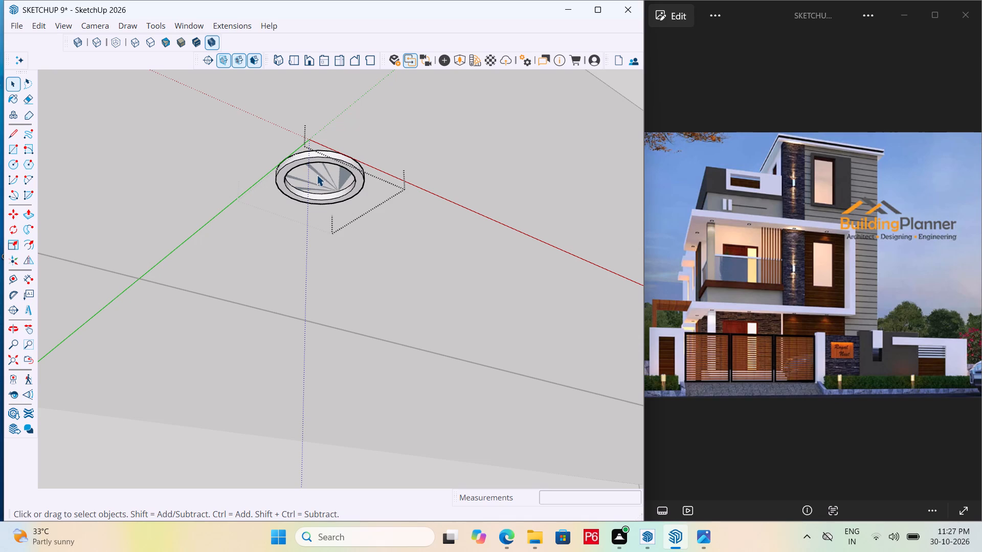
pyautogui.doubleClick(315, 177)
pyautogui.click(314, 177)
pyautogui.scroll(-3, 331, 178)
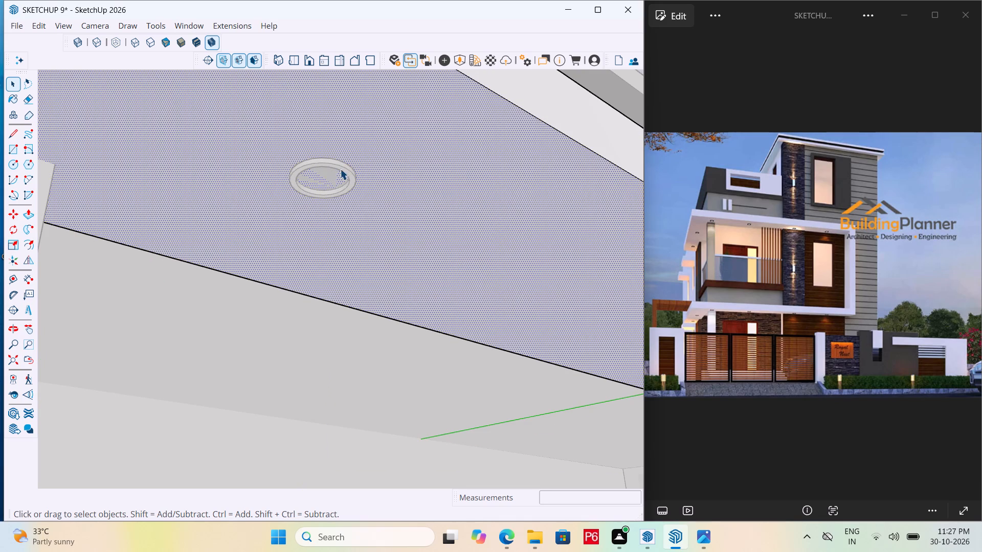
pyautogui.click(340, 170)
# Reopen the light's group and paint the disc inside the rim with D01_Frost_White from the Solid Colors collection.
pyautogui.doubleClick(344, 169)
pyautogui.click(347, 166)
pyautogui.scroll(8, 339, 168)
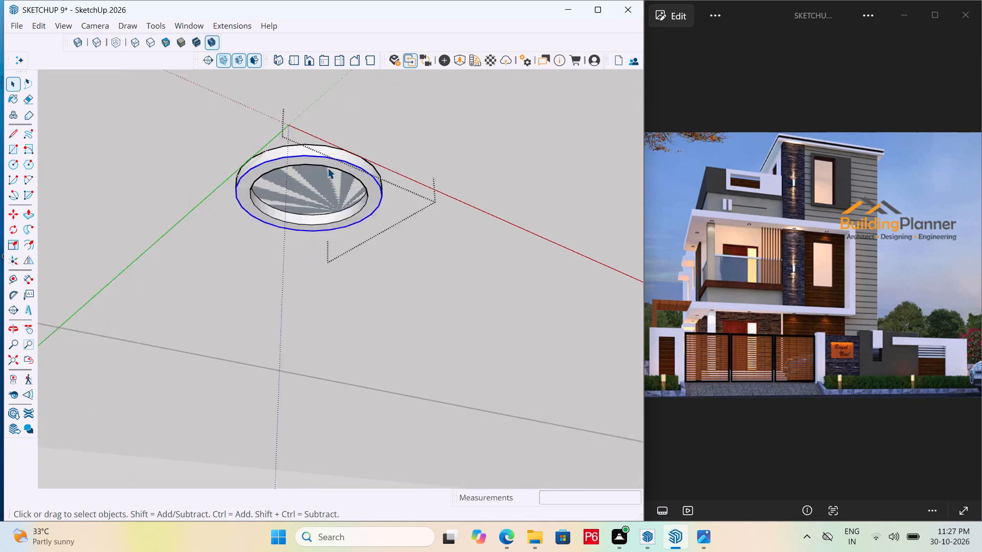
pyautogui.scroll(2, 327, 168)
pyautogui.click(307, 176)
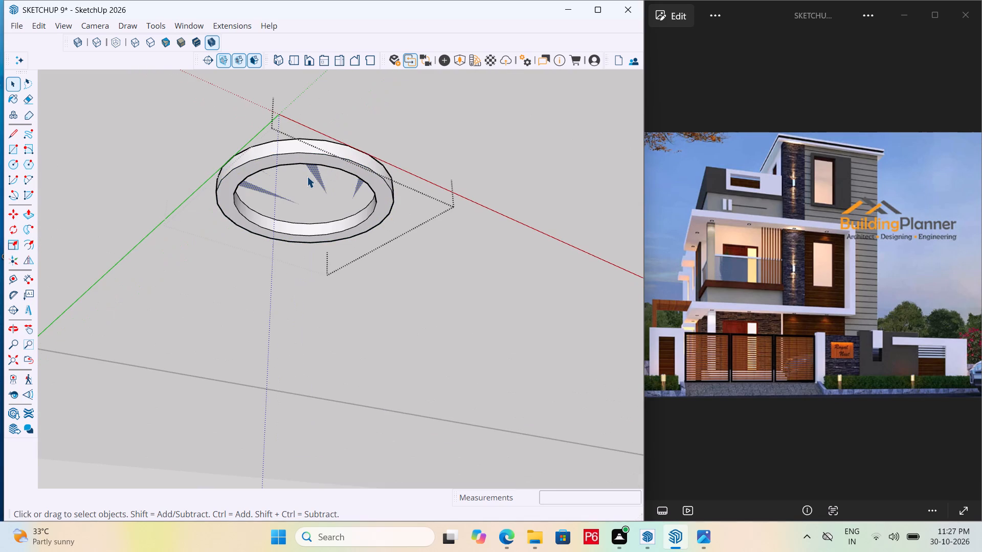
pyautogui.press('b')
pyautogui.scroll(-10, 532, 172)
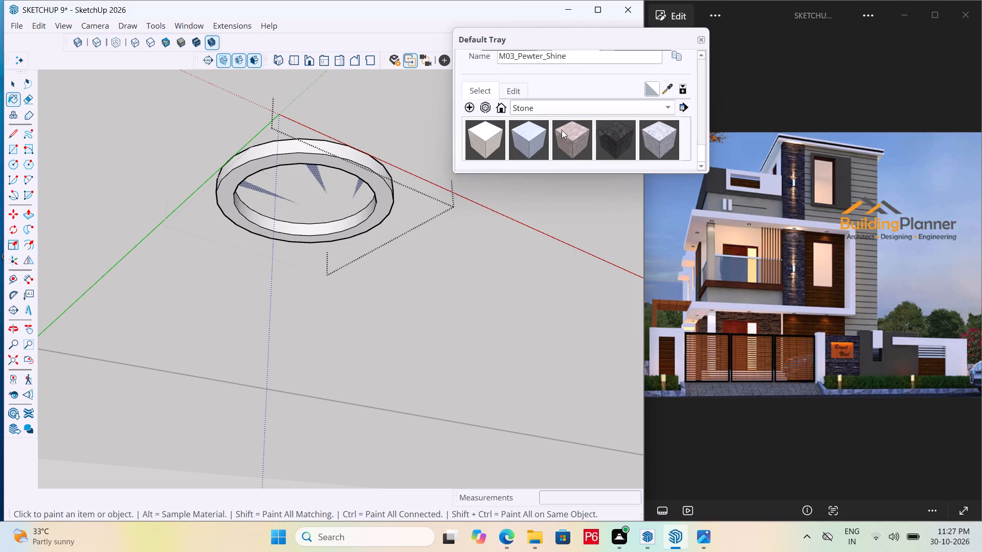
pyautogui.click(582, 112)
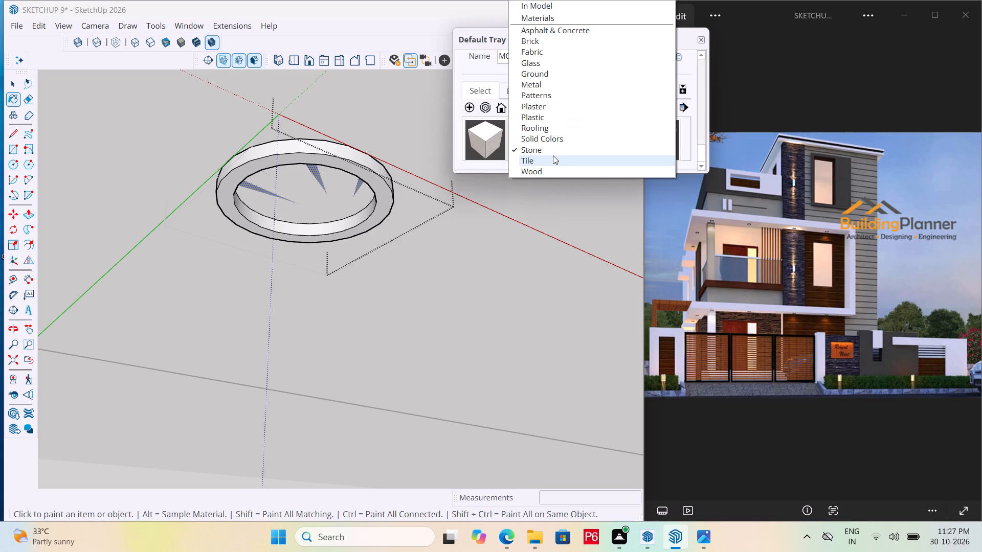
pyautogui.click(561, 140)
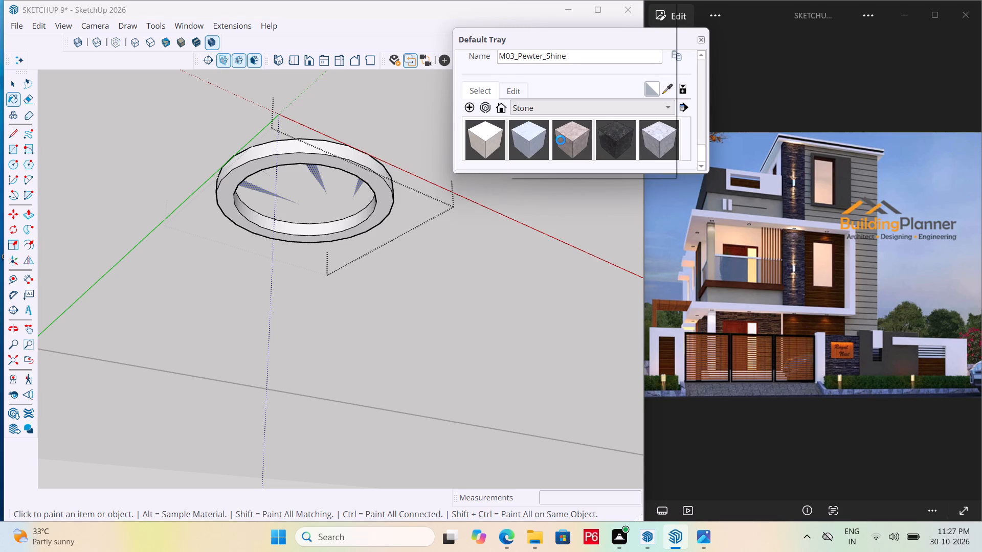
pyautogui.scroll(-6, 561, 140)
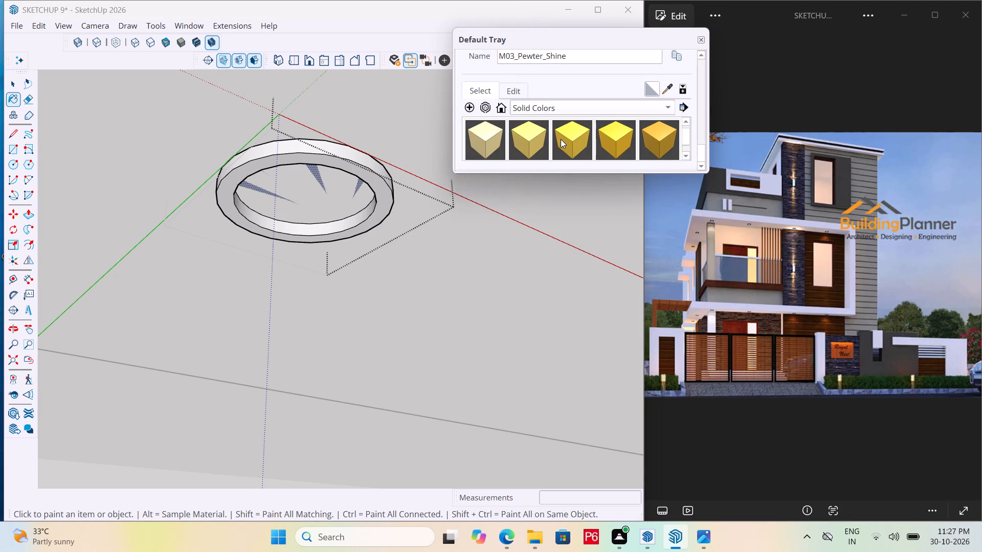
pyautogui.scroll(1, 486, 137)
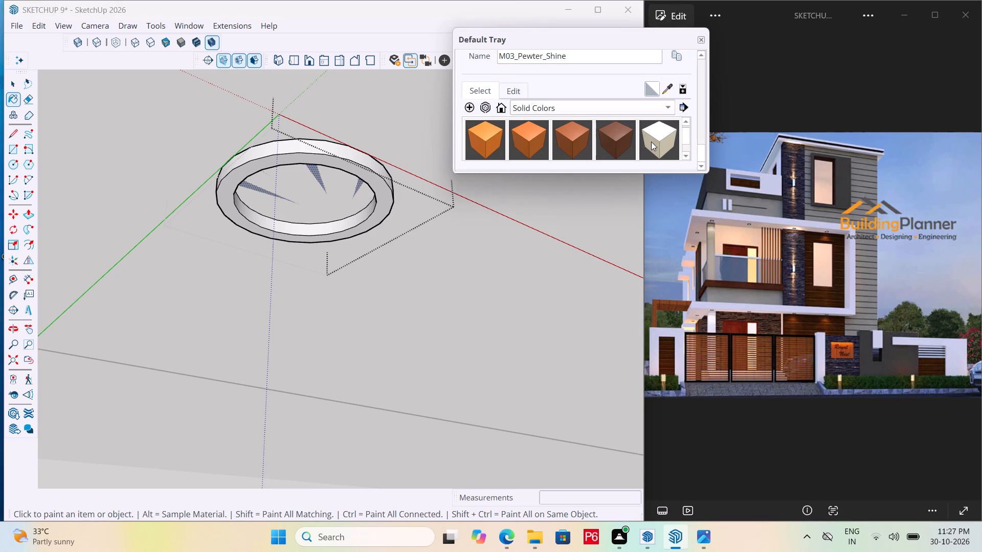
pyautogui.click(651, 142)
pyautogui.click(340, 170)
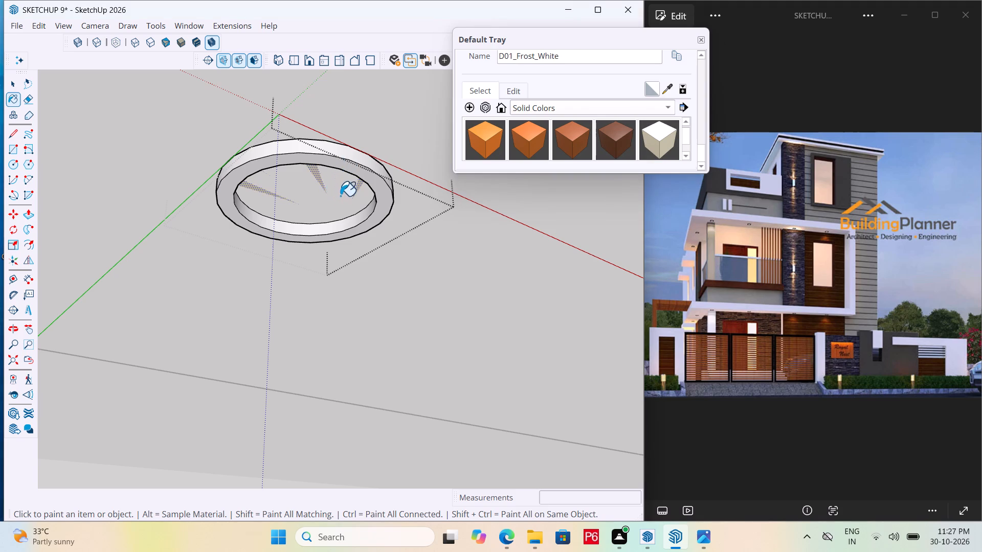
# Push/pull the painted inner disc 1/4" down inside the rim.
pyautogui.press('p')
pyautogui.click(335, 192)
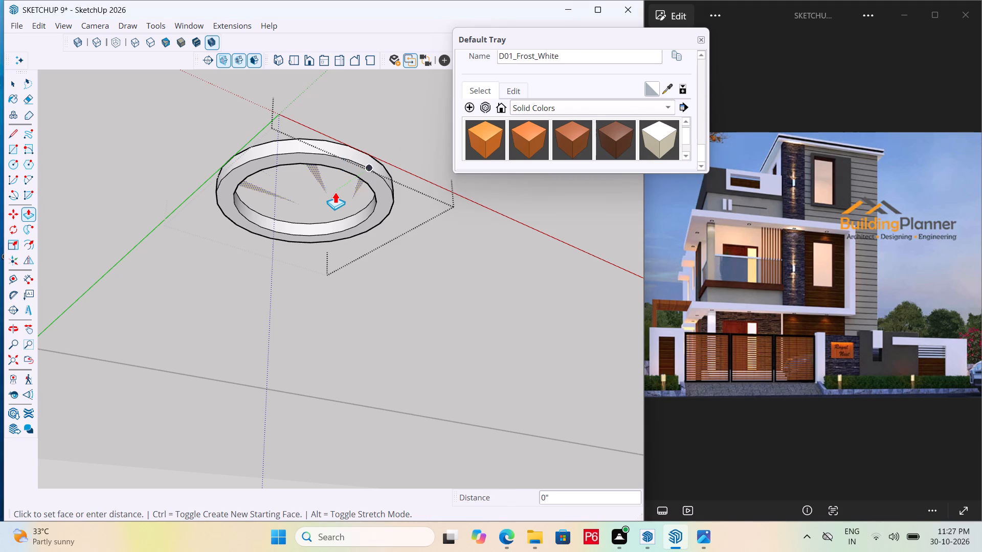
pyautogui.press('Escape')
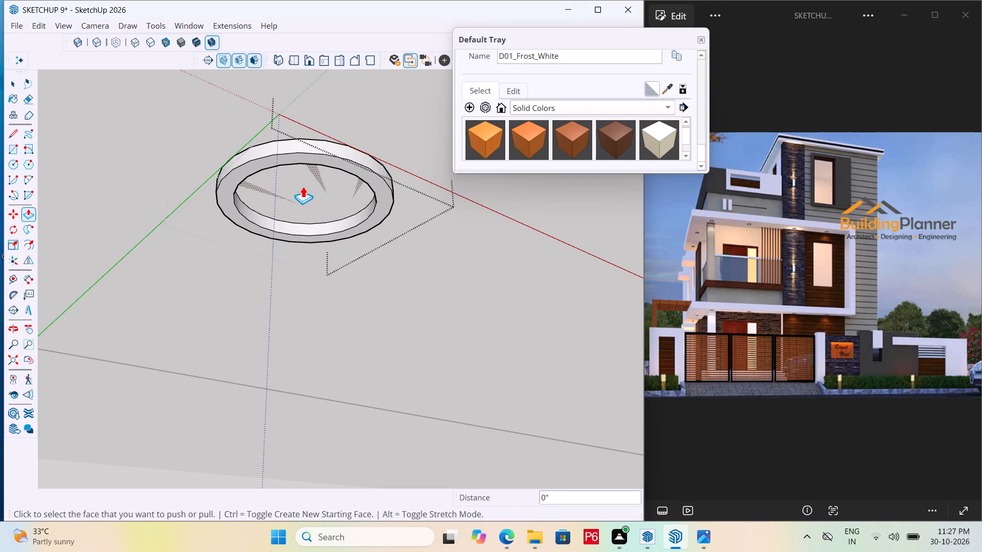
pyautogui.click(303, 185)
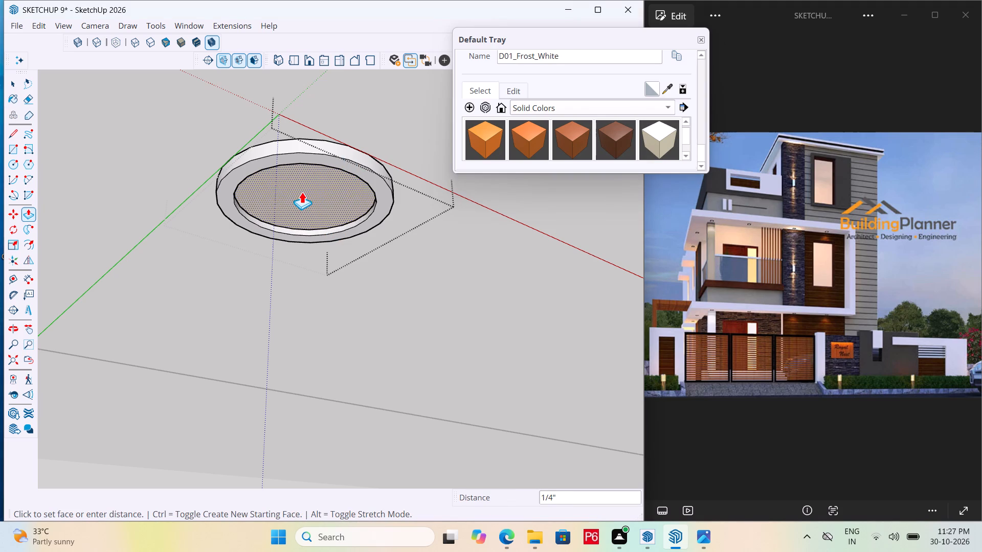
pyautogui.click(302, 192)
# Save the model with the ceiling light and dismiss the materials window.
pyautogui.hotkey('ctrl', 's')
pyautogui.hotkey('ctrl', 's')
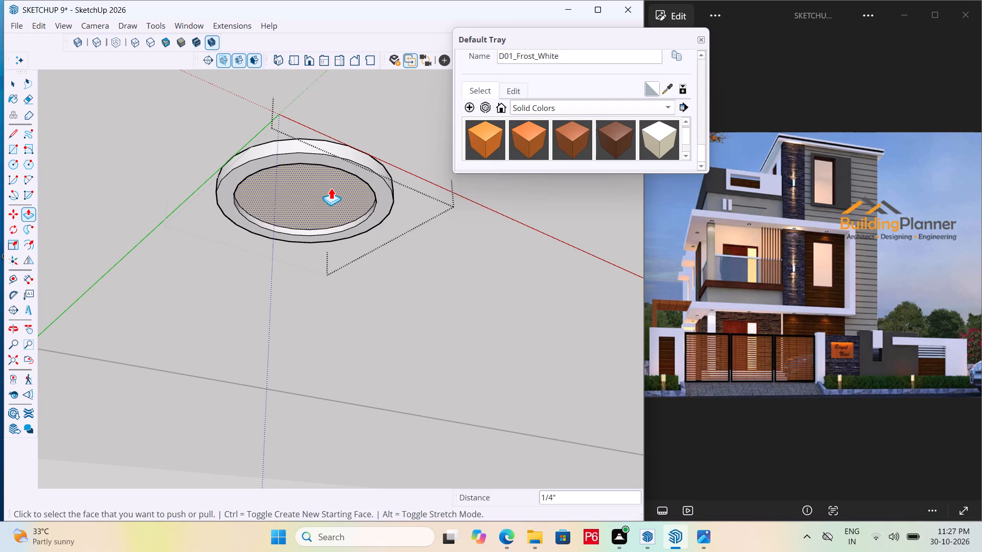
pyautogui.hotkey('ctrl', 's')
pyautogui.click(704, 39)
# Leave the Push/Pull tool and close the ceiling light's group.
pyautogui.scroll(-6, 376, 115)
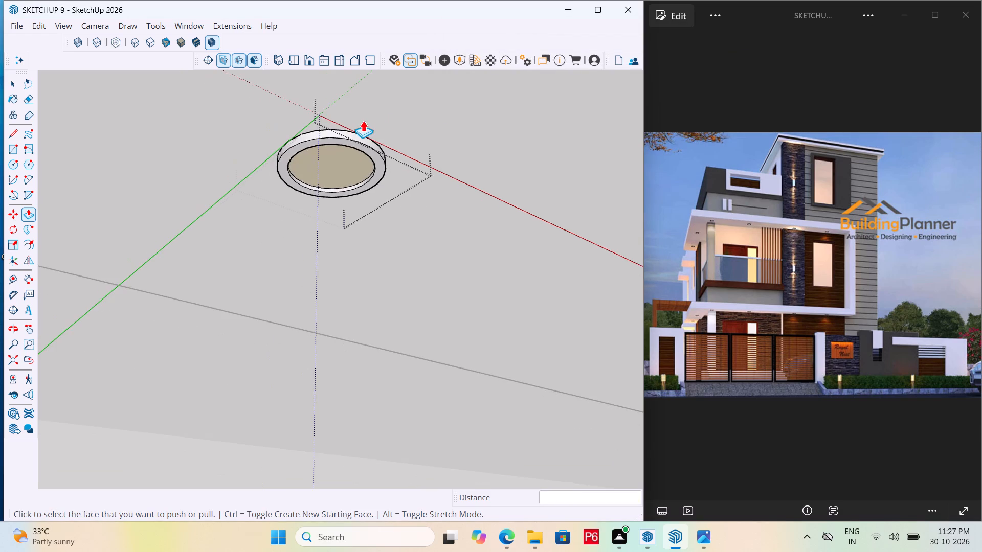
pyautogui.scroll(-6, 349, 146)
pyautogui.moveTo(306, 142); pyautogui.dragTo(262, 230, button='middle')
pyautogui.scroll(-1, 262, 225)
pyautogui.scroll(-14, 362, 190)
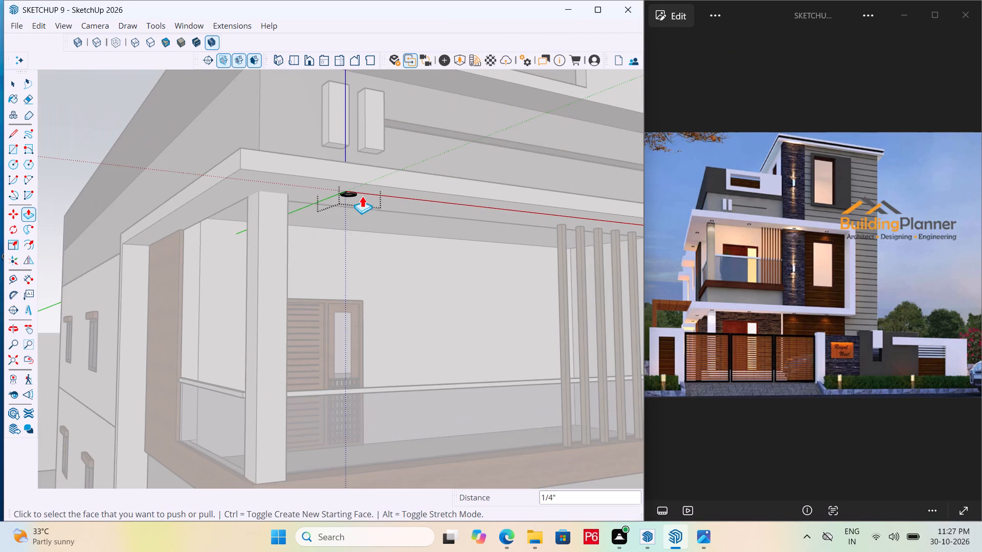
pyautogui.press('space')
pyautogui.click(104, 99)
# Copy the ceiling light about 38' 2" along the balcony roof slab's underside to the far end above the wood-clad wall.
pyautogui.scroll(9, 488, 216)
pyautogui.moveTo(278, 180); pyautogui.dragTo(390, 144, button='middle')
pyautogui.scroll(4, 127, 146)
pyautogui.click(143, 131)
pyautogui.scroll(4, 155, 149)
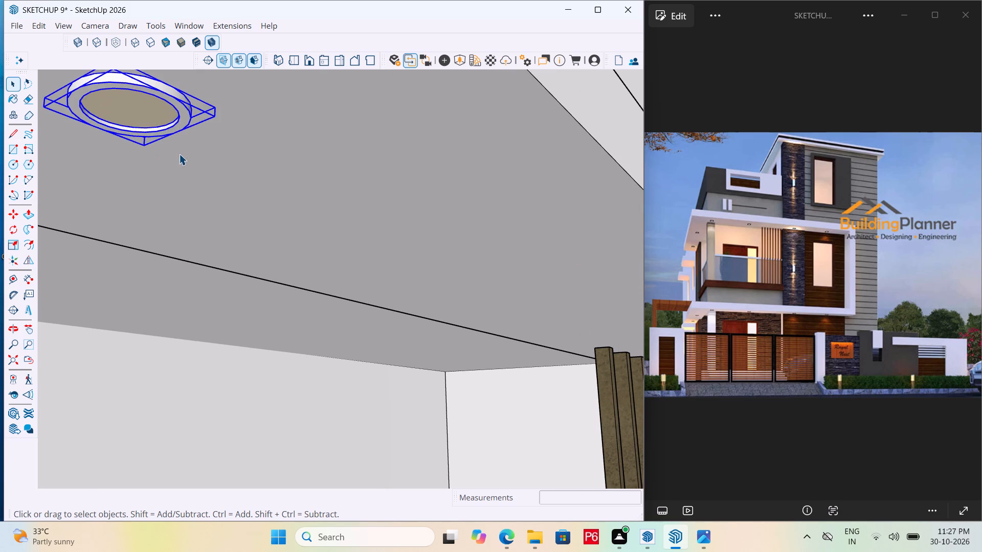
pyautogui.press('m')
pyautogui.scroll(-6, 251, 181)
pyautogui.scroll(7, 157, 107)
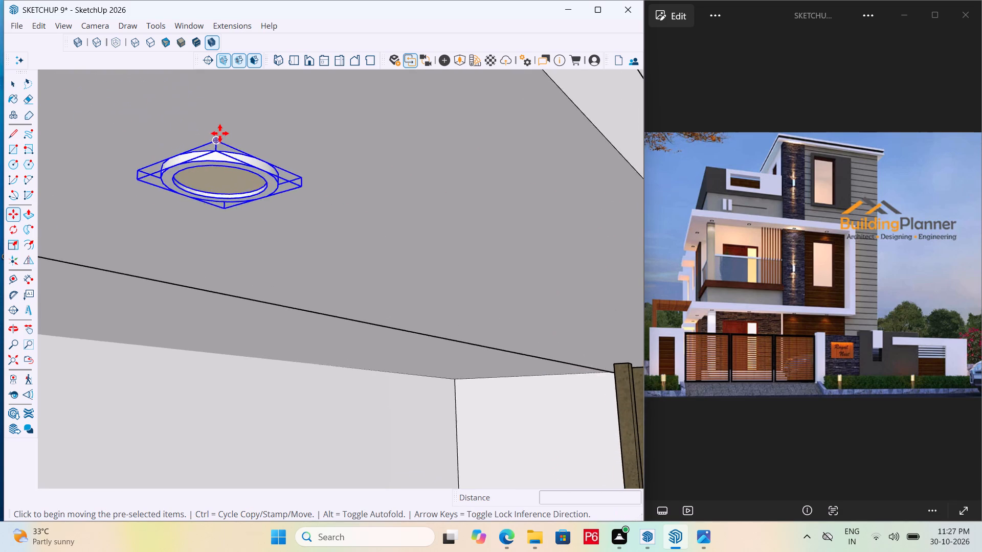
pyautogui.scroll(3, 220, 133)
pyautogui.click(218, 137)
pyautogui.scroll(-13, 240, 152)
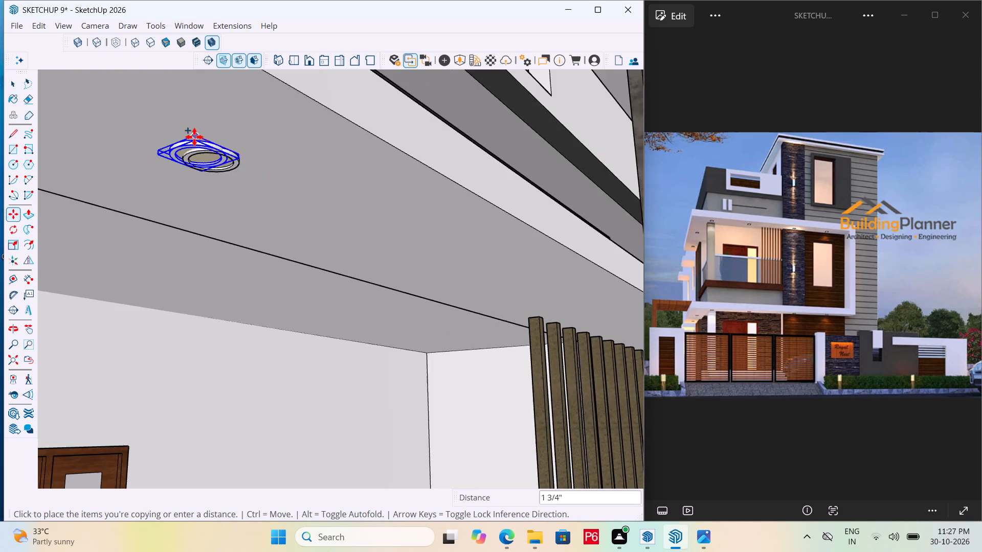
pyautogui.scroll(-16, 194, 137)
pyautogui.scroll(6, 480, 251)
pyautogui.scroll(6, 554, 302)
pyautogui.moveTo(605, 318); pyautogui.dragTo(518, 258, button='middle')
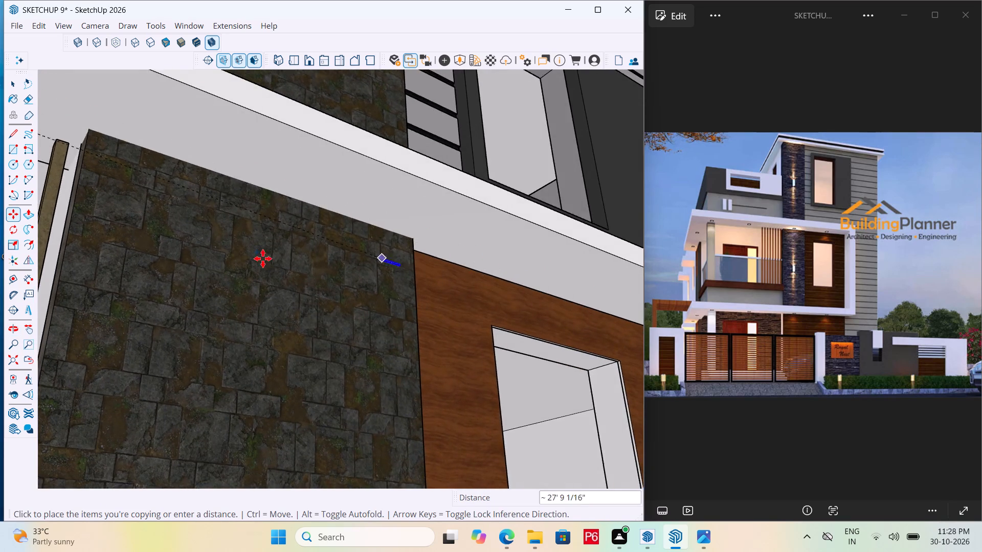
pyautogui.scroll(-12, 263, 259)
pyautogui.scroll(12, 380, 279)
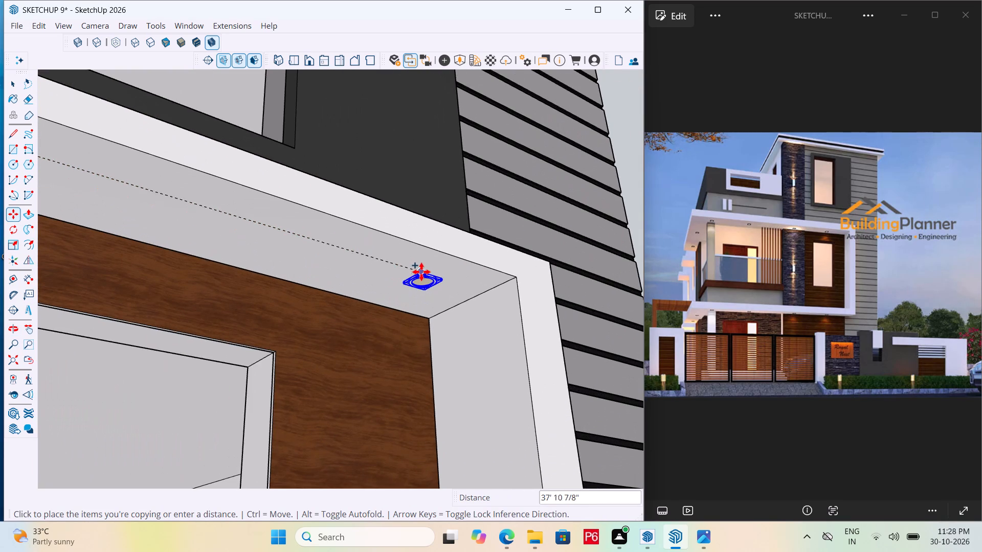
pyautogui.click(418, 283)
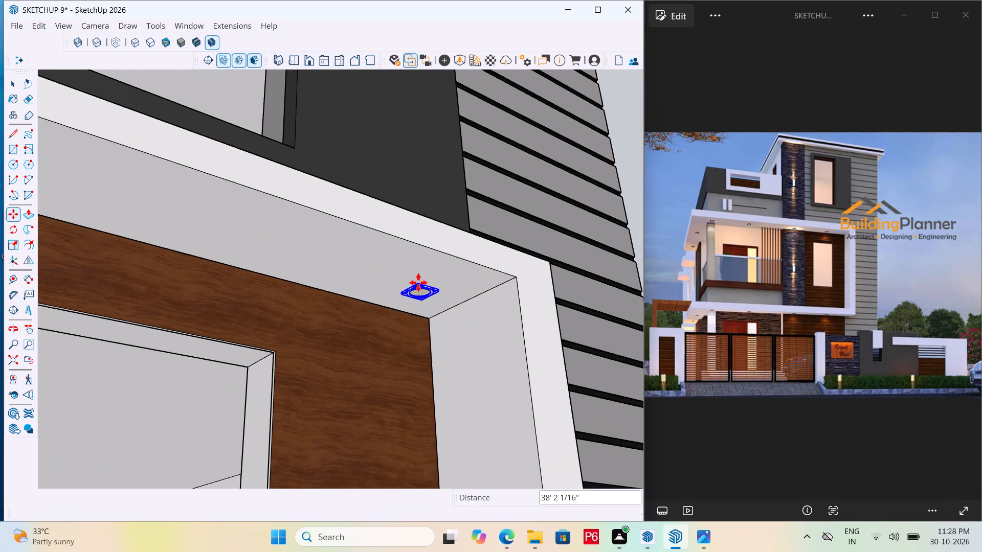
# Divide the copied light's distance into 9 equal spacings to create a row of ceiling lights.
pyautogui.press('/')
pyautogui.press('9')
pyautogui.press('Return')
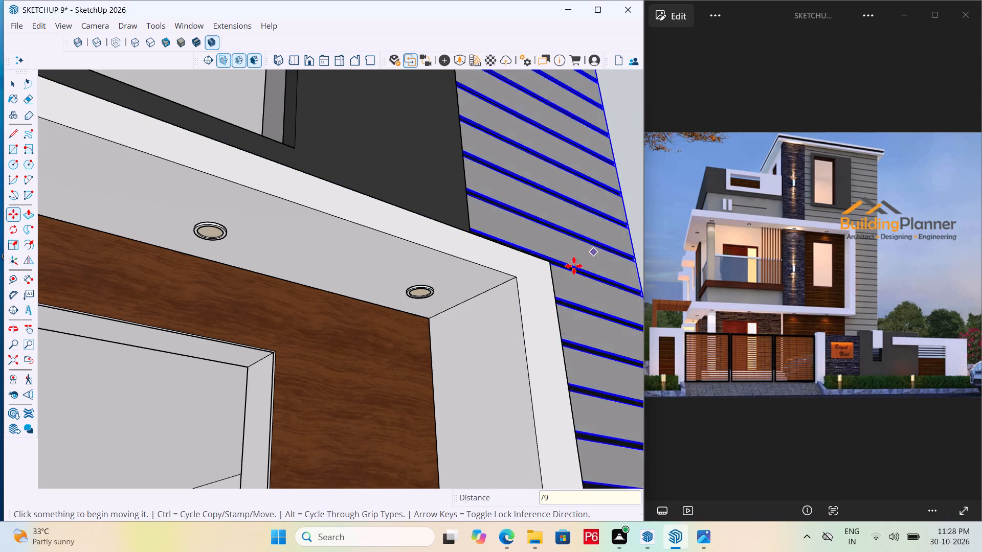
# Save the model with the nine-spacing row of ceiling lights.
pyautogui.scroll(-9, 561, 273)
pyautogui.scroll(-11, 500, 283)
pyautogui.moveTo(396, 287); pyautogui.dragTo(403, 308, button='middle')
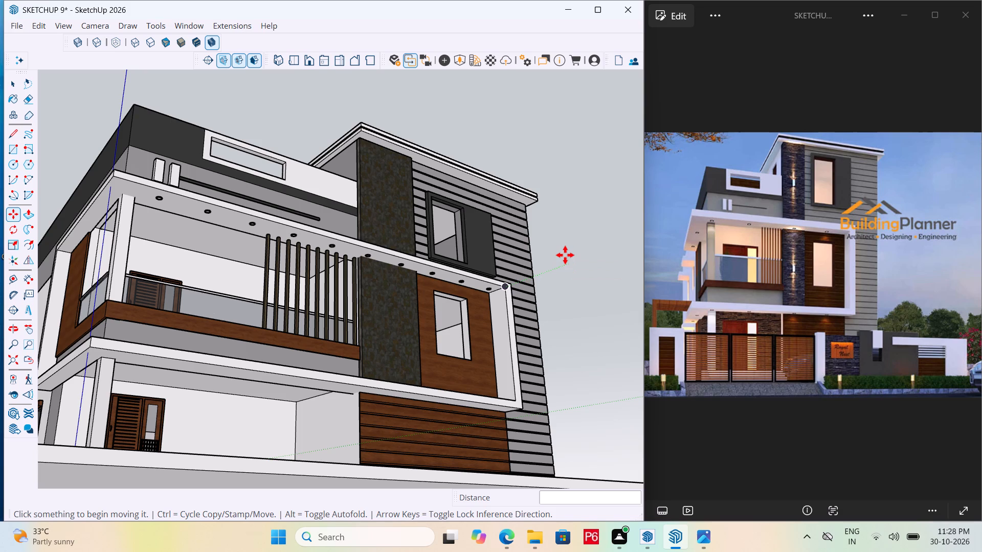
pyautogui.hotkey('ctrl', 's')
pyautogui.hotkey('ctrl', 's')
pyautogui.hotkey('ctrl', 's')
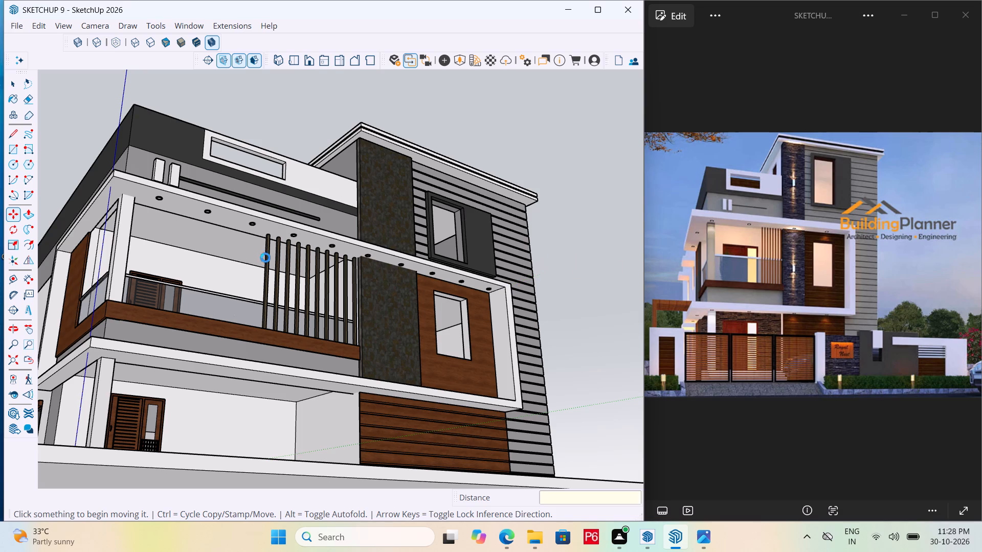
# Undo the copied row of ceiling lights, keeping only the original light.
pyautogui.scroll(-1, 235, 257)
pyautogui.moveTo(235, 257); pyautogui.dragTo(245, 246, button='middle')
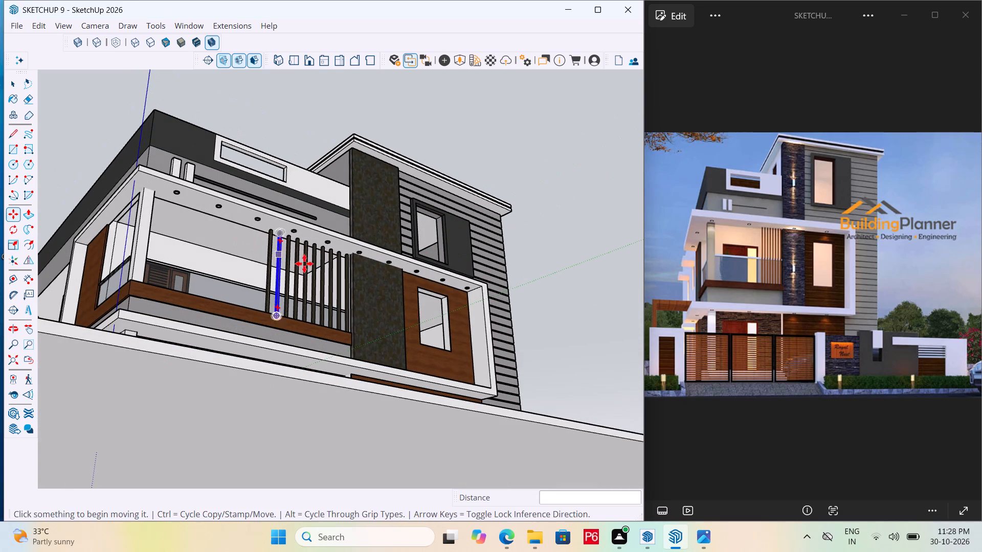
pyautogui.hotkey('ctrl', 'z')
# Copy the ceiling light about 33' 1" along the slab's underside to a point above the window in the wood-clad wall.
pyautogui.scroll(20, 173, 203)
pyautogui.scroll(2, 173, 203)
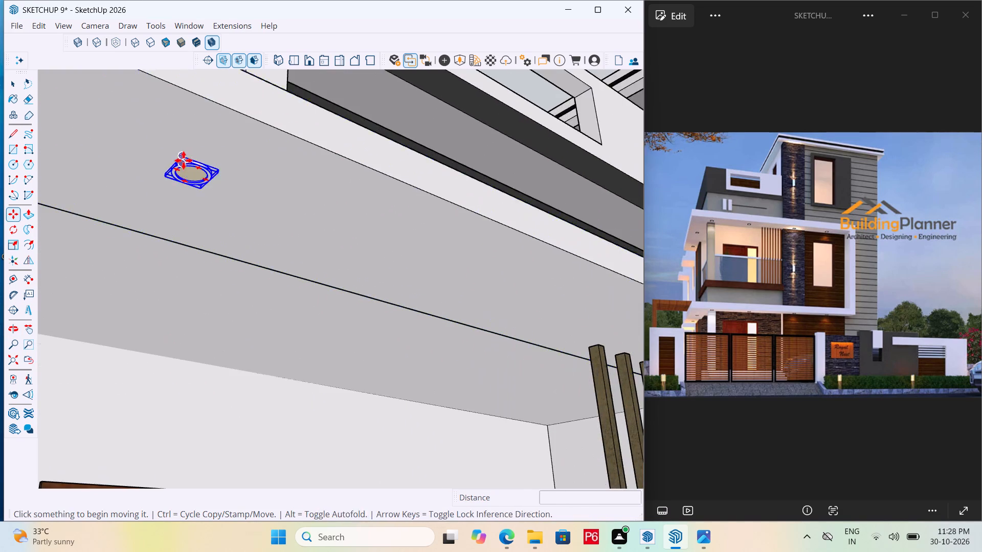
pyautogui.scroll(3, 184, 160)
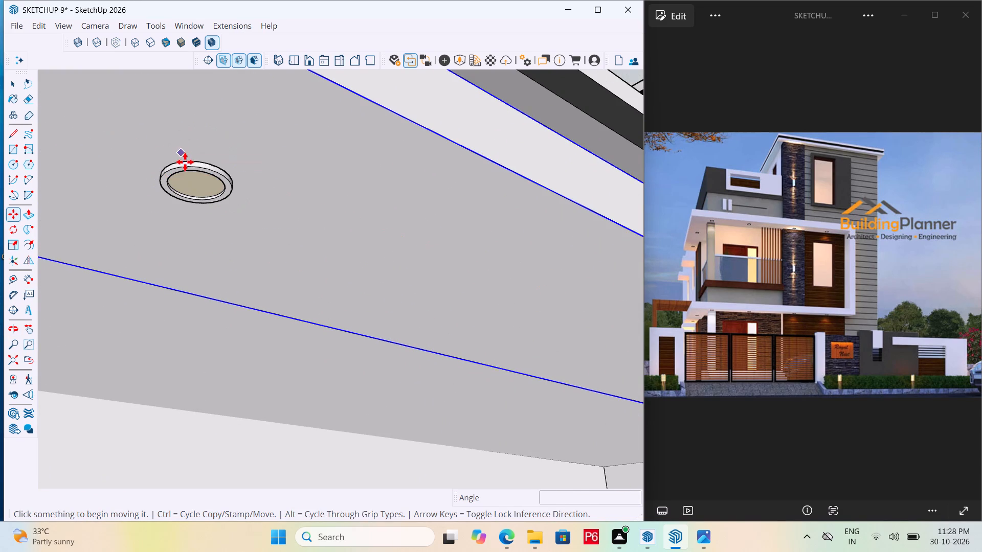
pyautogui.press('space')
pyautogui.click(186, 168)
pyautogui.press('m')
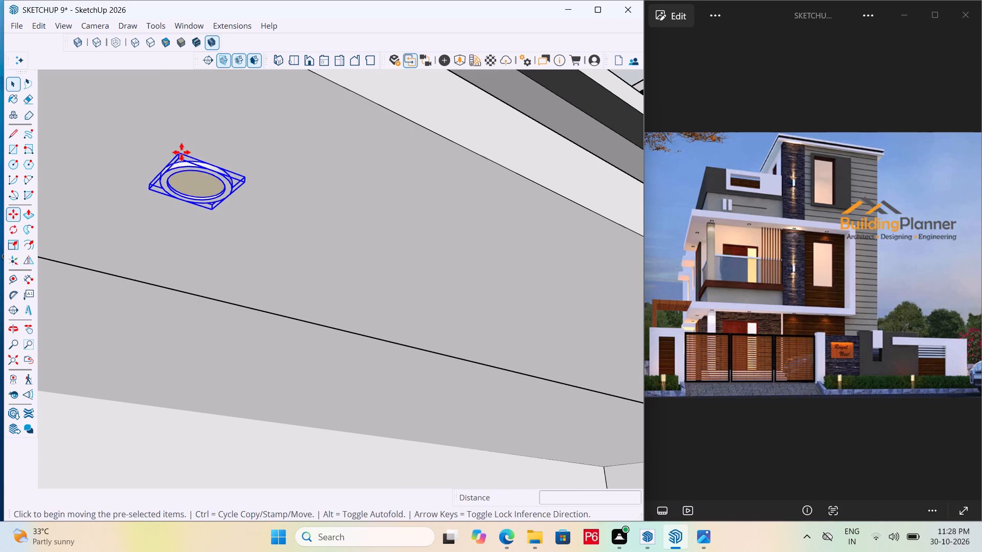
pyautogui.moveTo(177, 149); pyautogui.dragTo(184, 150)
pyautogui.scroll(-17, 203, 170)
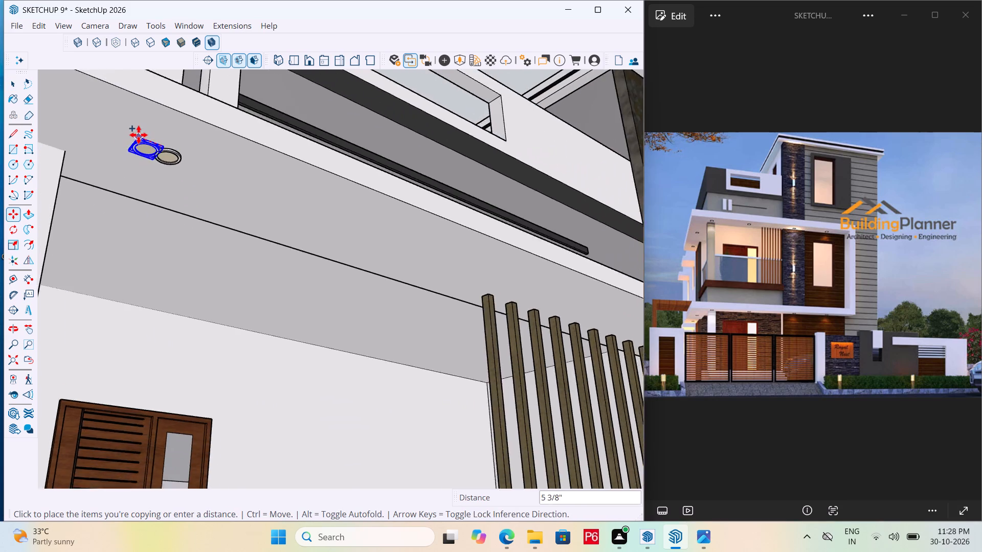
pyautogui.scroll(-12, 139, 135)
pyautogui.scroll(10, 516, 281)
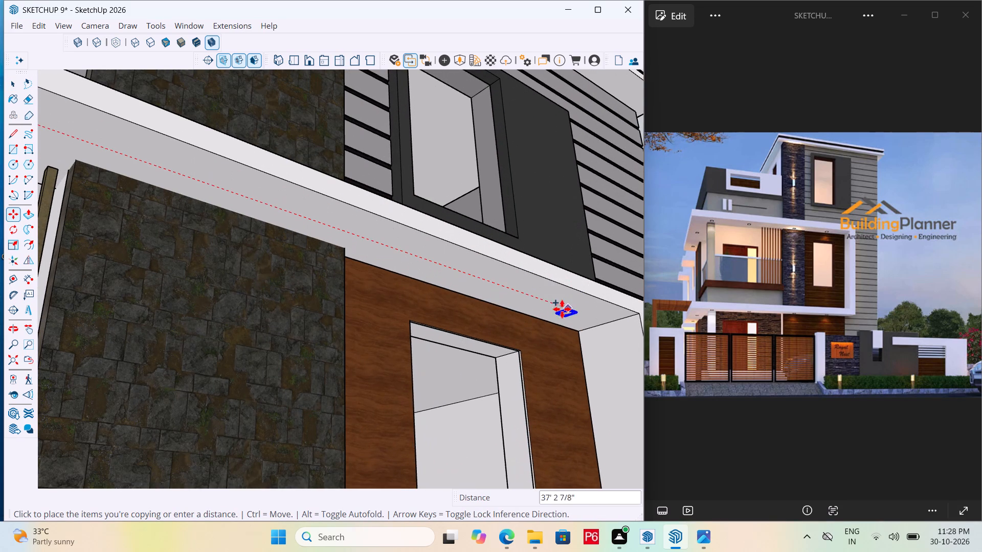
pyautogui.moveTo(473, 280); pyautogui.dragTo(274, 205, button='middle')
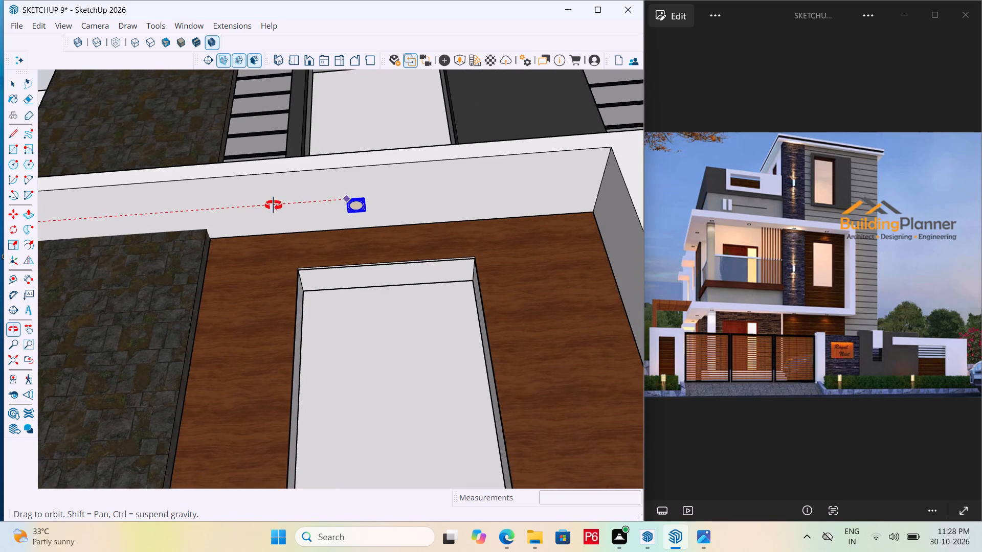
pyautogui.moveTo(274, 205); pyautogui.dragTo(273, 206, button='middle')
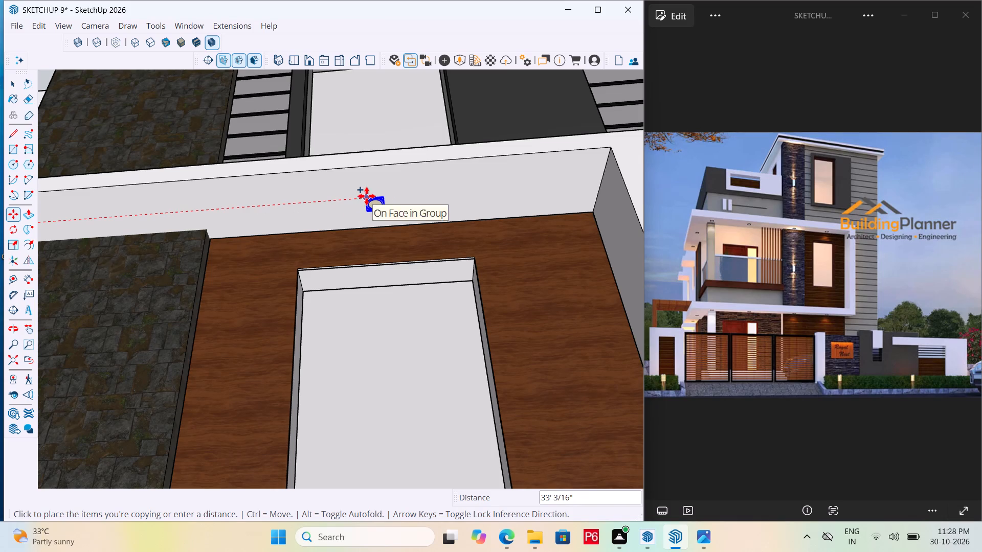
pyautogui.click(368, 195)
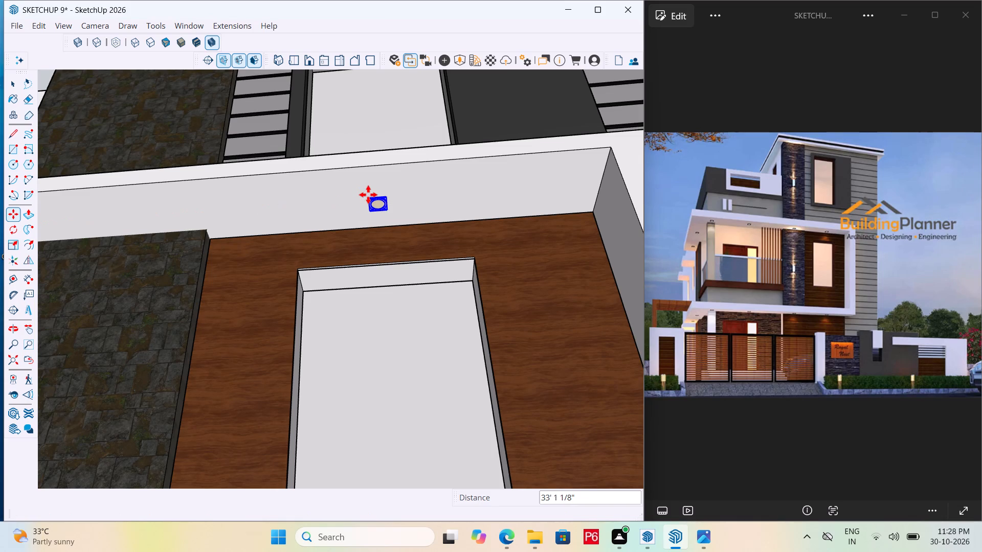
# Divide the copied light's distance into 6 equal spacings to create an evenly spaced row of ceiling lights.
pyautogui.press('/')
pyautogui.press('6')
pyautogui.press('Return')
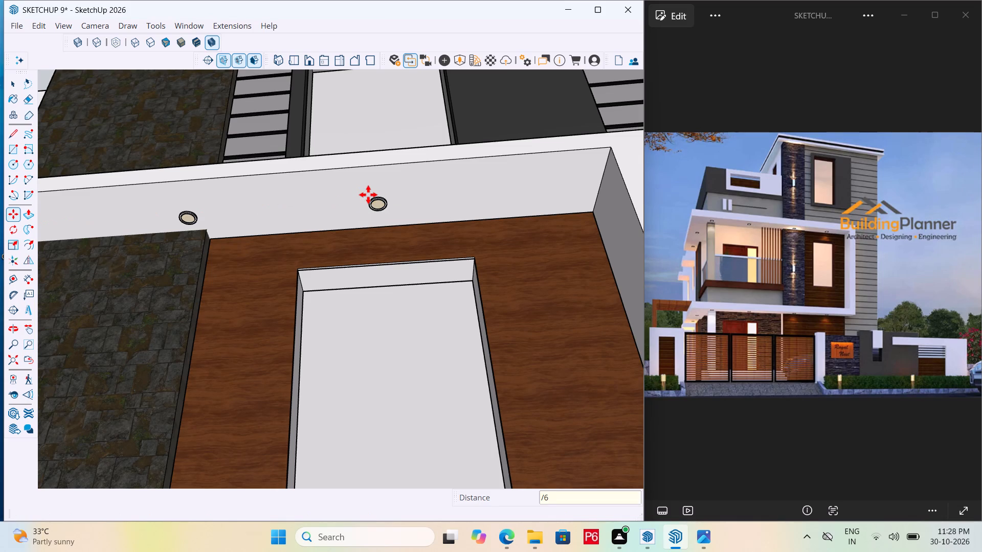
# Save the model with the six-spacing row of ceiling lights.
pyautogui.scroll(-16, 394, 219)
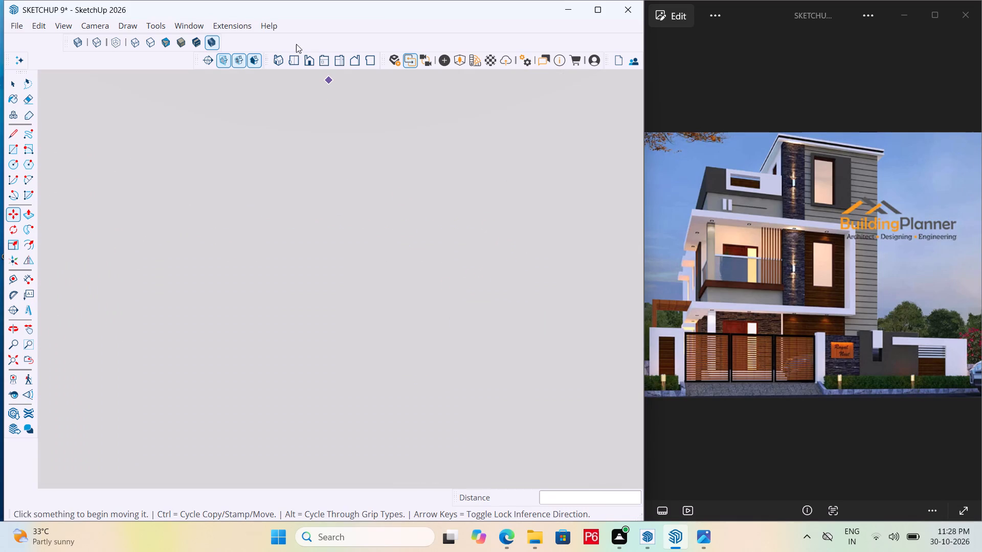
pyautogui.click(298, 60)
pyautogui.scroll(-13, 332, 123)
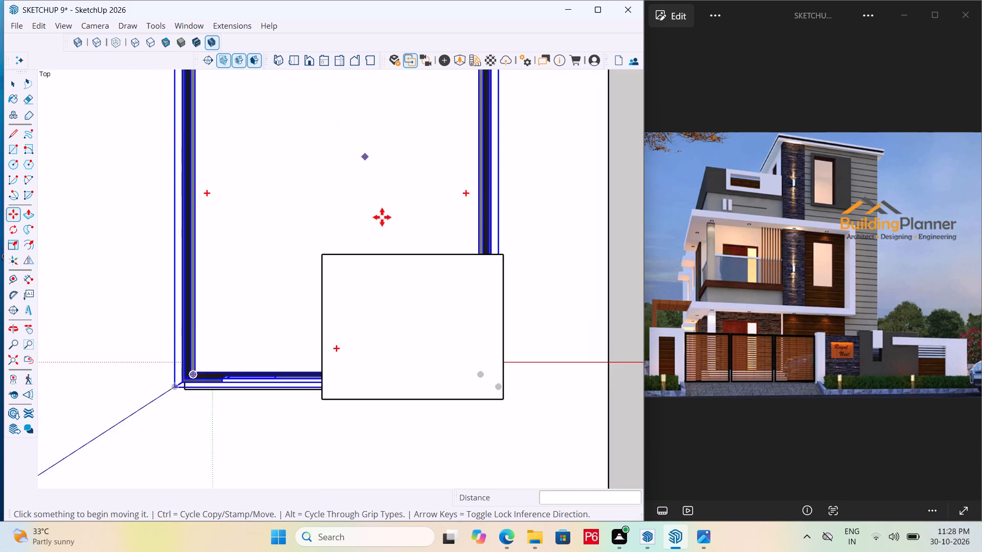
pyautogui.scroll(-3, 382, 217)
pyautogui.moveTo(369, 340); pyautogui.dragTo(498, 0, button='middle')
pyautogui.moveTo(354, 395); pyautogui.dragTo(354, 205, button='middle')
pyautogui.scroll(5, 354, 205)
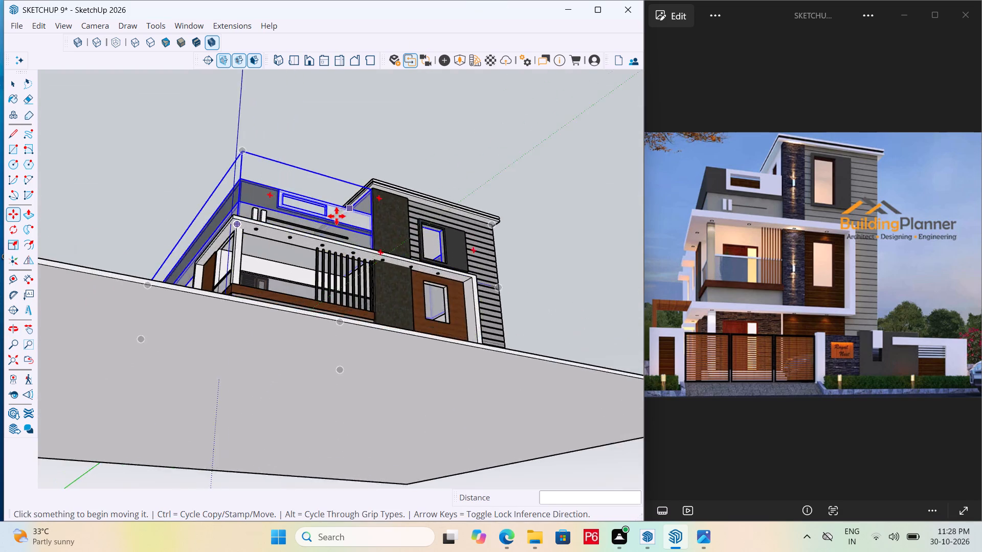
pyautogui.scroll(7, 337, 216)
pyautogui.moveTo(315, 231); pyautogui.dragTo(305, 233, button='middle')
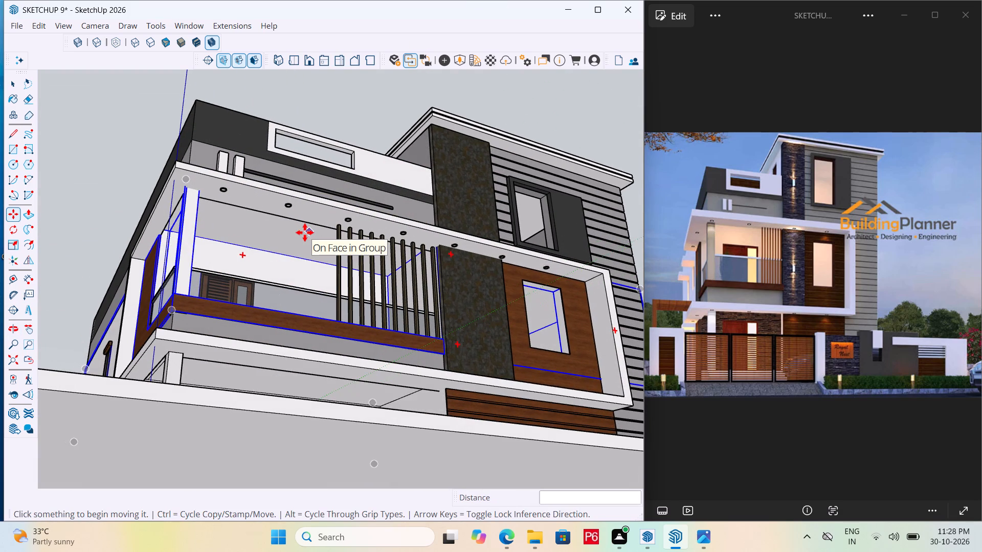
pyautogui.hotkey('ctrl', 's')
pyautogui.hotkey('ctrl', 's')
pyautogui.hotkey('ctrl', 's')
pyautogui.hotkey('ctrl', 's')
pyautogui.hotkey('ctrl', 's')
pyautogui.hotkey('ctrl', 's')
pyautogui.hotkey('ctrl', 's')
pyautogui.hotkey('ctrl', 's')
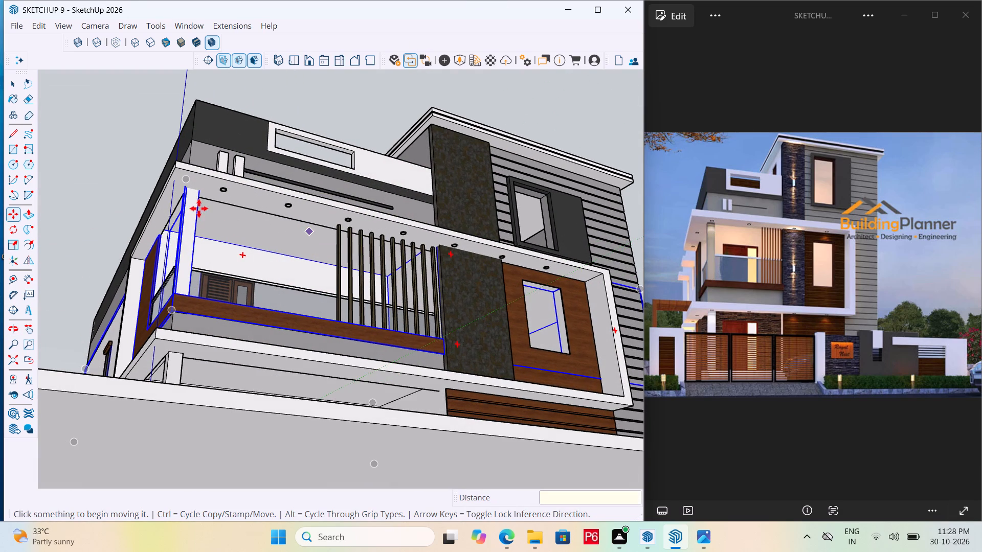
pyautogui.hotkey('ctrl', 's')
pyautogui.hotkey('ctrl', 's')
# Examine the whole house and its surrounding ground slab from the front and from above.
pyautogui.moveTo(199, 209); pyautogui.dragTo(257, 209, button='middle')
pyautogui.scroll(-1, 211, 212)
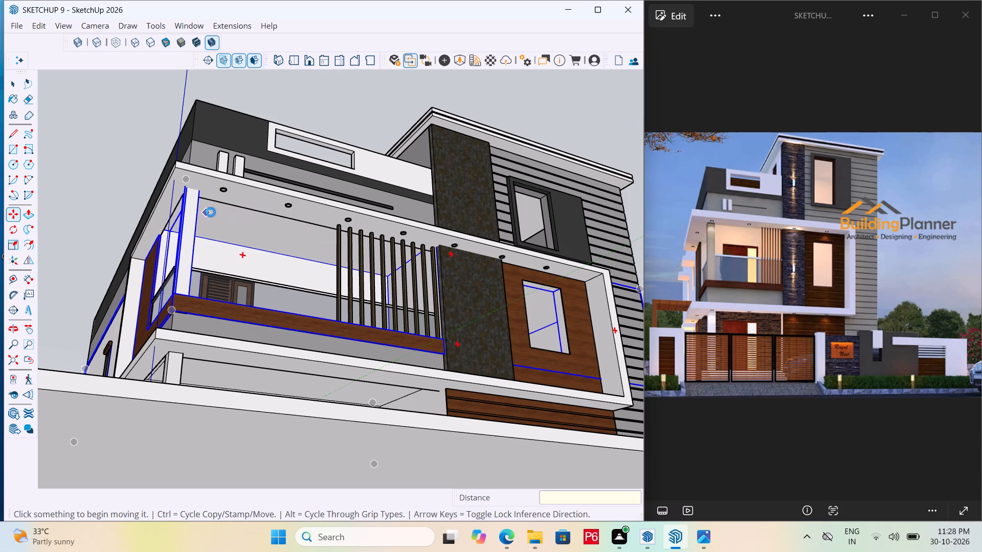
pyautogui.scroll(-2, 211, 212)
pyautogui.moveTo(195, 235); pyautogui.dragTo(189, 330, button='middle')
pyautogui.scroll(-7, 255, 190)
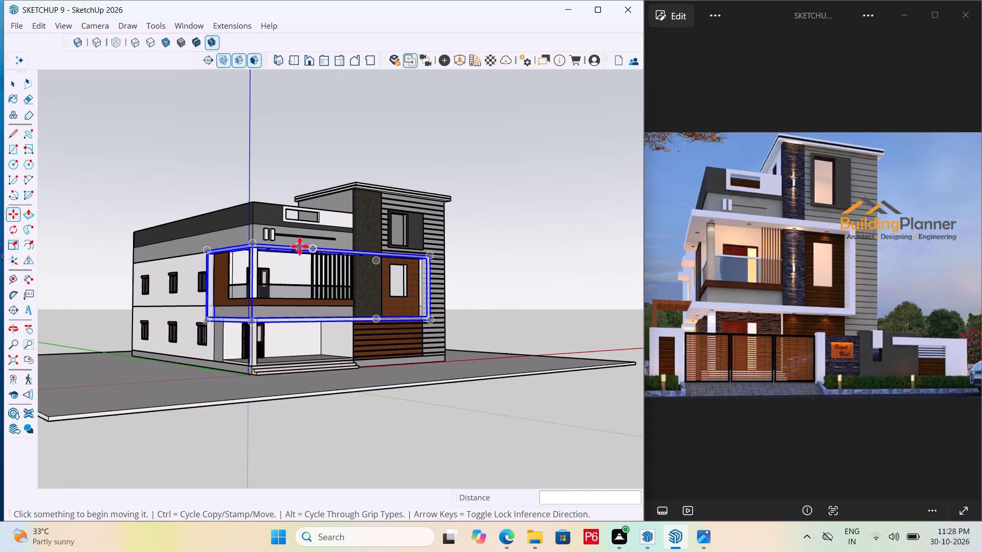
pyautogui.moveTo(294, 306); pyautogui.dragTo(292, 320, button='middle')
pyautogui.moveTo(288, 377); pyautogui.dragTo(283, 385, button='middle')
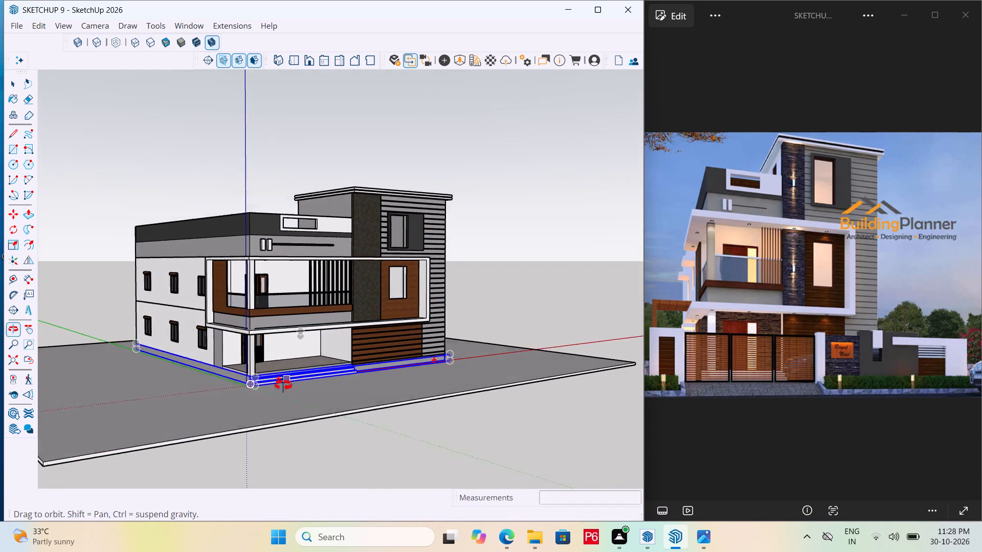
pyautogui.moveTo(283, 385); pyautogui.dragTo(261, 427, button='middle')
pyautogui.scroll(-5, 471, 363)
pyautogui.moveTo(427, 385); pyautogui.dragTo(387, 443, button='middle')
pyautogui.scroll(6, 361, 428)
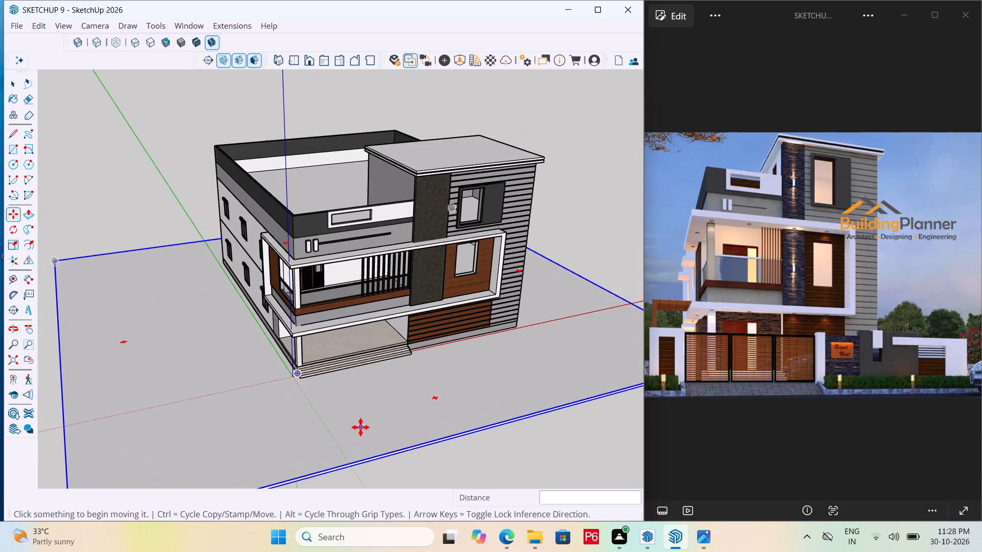
pyautogui.scroll(1, 291, 366)
pyautogui.moveTo(291, 366); pyautogui.dragTo(299, 350, button='middle')
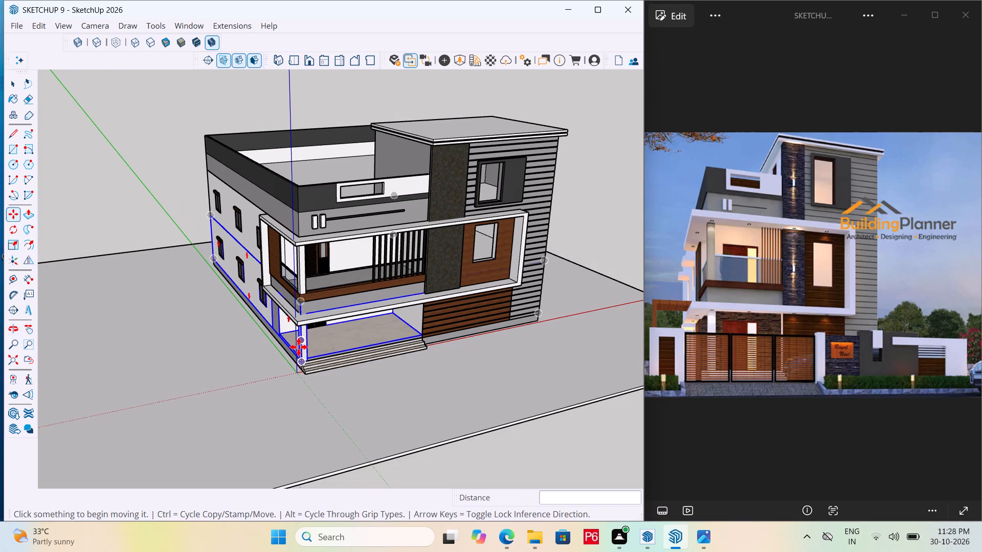
pyautogui.scroll(-6, 254, 389)
pyautogui.moveTo(284, 402); pyautogui.dragTo(283, 404, button='middle')
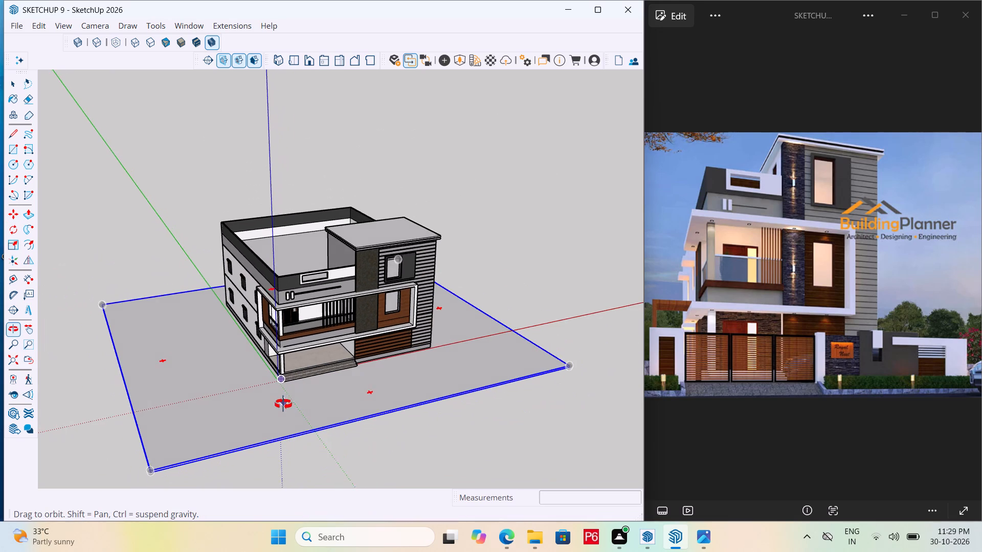
pyautogui.moveTo(283, 404); pyautogui.dragTo(266, 413, button='middle')
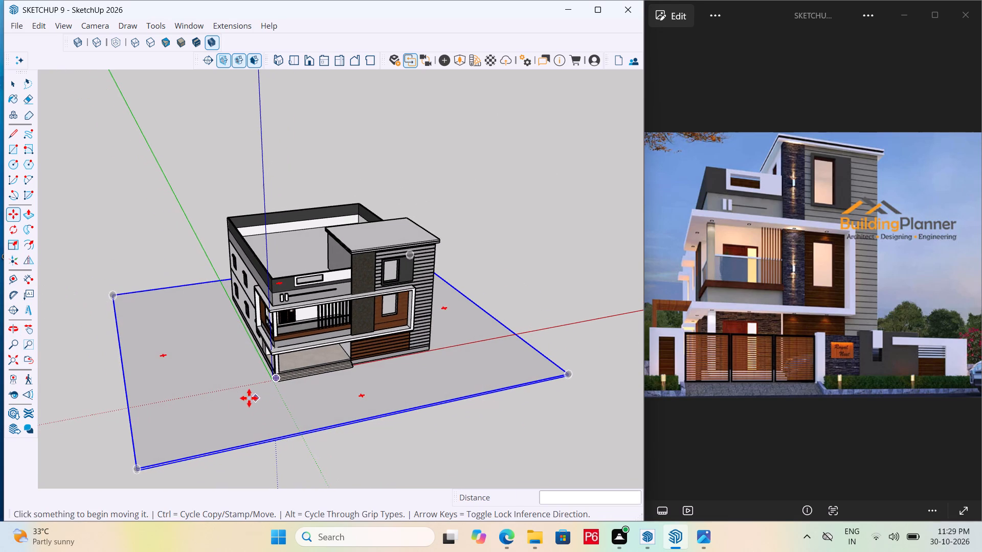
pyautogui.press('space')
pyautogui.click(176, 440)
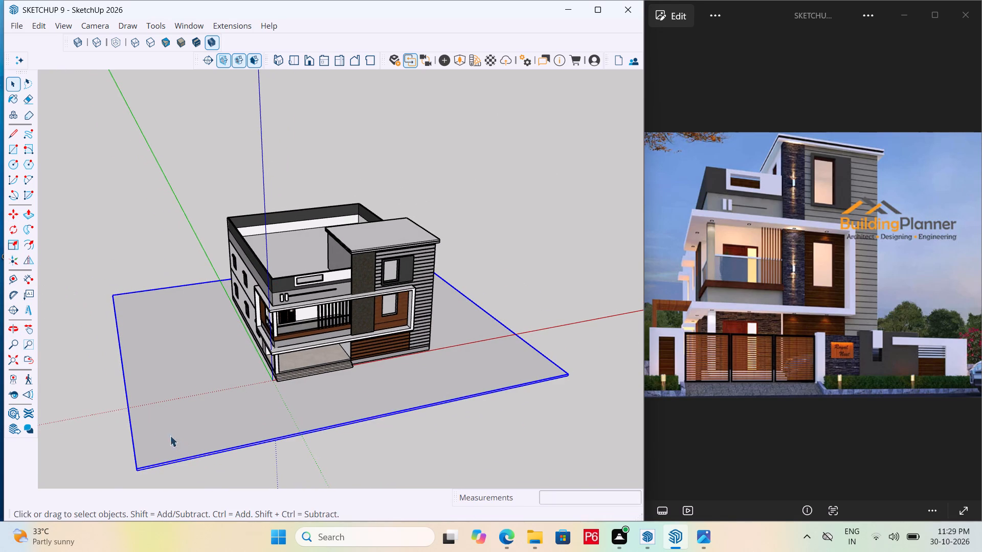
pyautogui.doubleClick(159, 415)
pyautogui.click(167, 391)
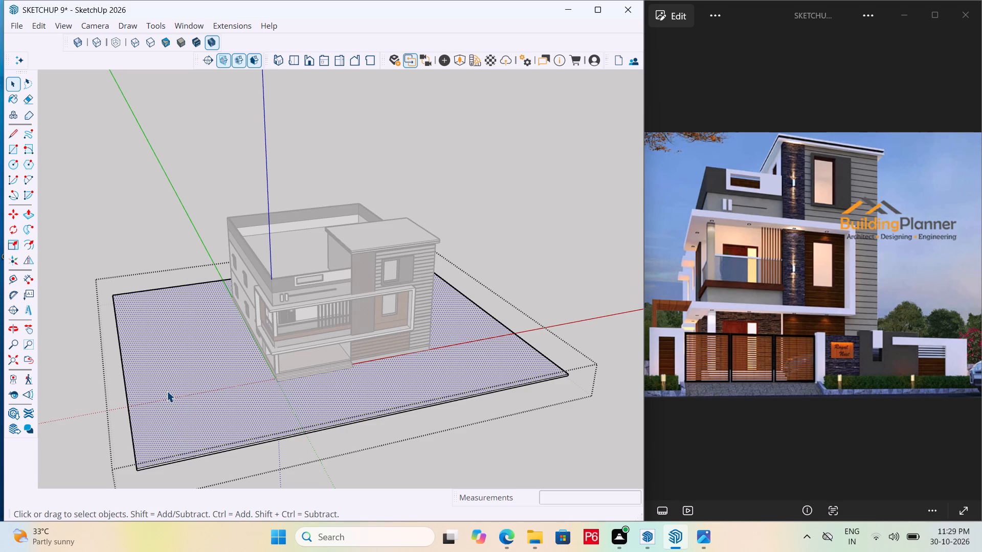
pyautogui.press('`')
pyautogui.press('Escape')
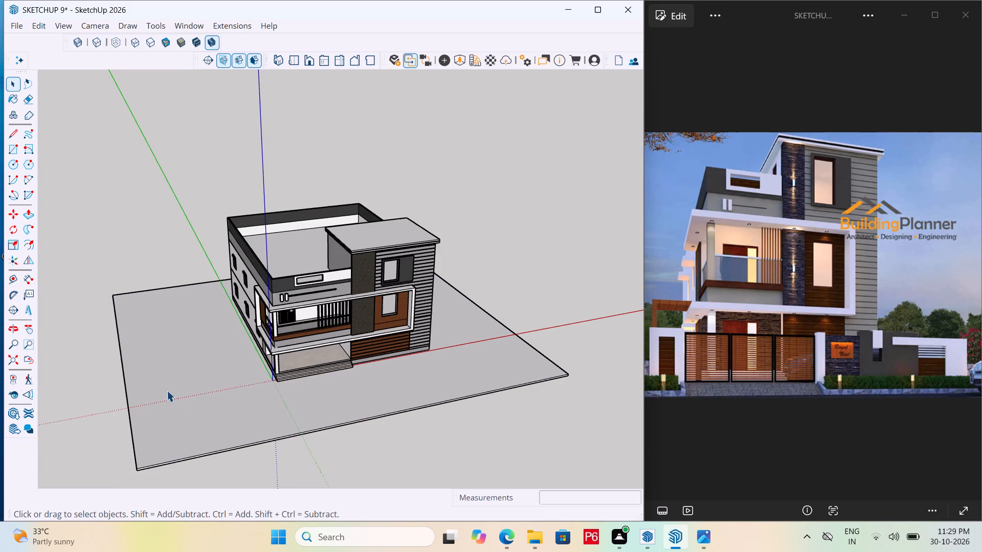
# Push the ground slab's left side edge face inward about 32' 5" toward the house's windowed side wall.
pyautogui.scroll(-1, 237, 410)
pyautogui.moveTo(237, 410); pyautogui.dragTo(468, 359, button='middle')
pyautogui.scroll(13, 257, 466)
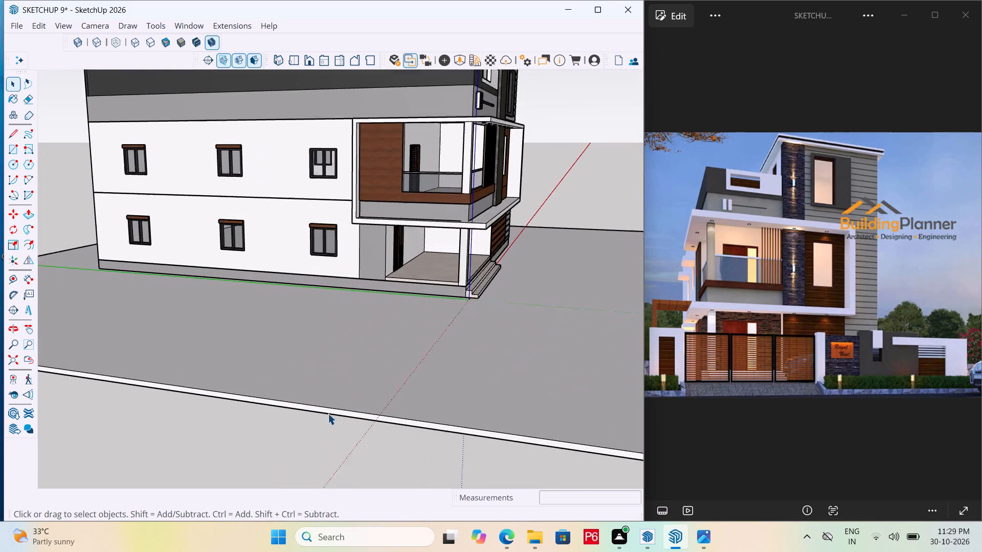
pyautogui.scroll(2, 328, 413)
pyautogui.tripleClick(339, 412)
pyautogui.click(342, 410)
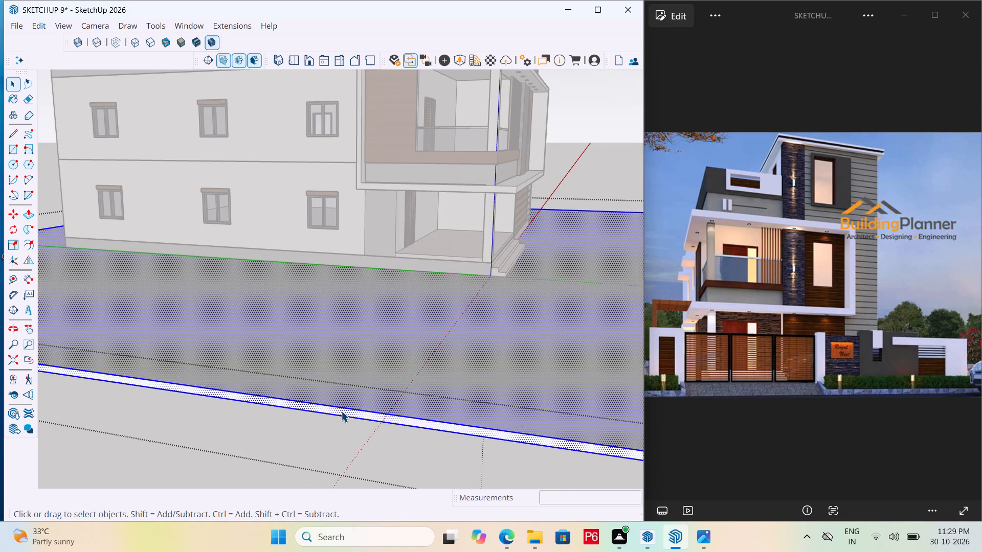
pyautogui.click(341, 411)
pyautogui.press('p')
pyautogui.click(341, 411)
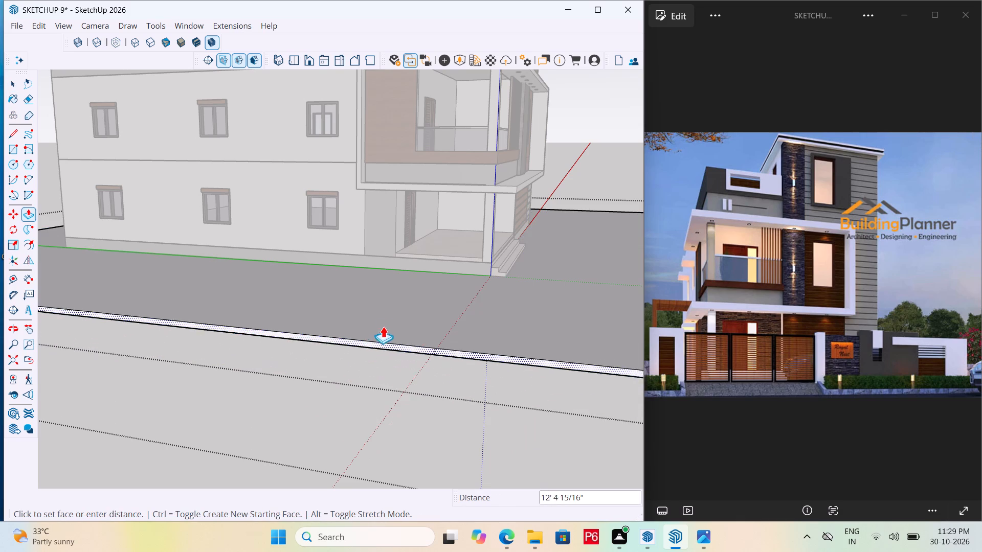
pyautogui.moveTo(402, 308); pyautogui.dragTo(210, 410, button='middle')
pyautogui.click(275, 361)
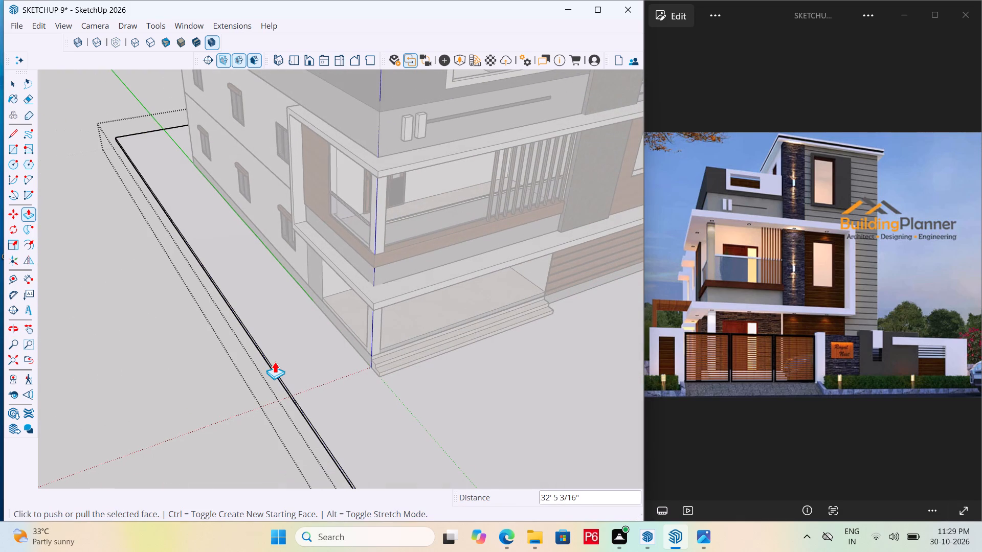
# Push the ground slab's front edge face inward about 12' 5" toward the porch steps.
pyautogui.scroll(-7, 253, 308)
pyautogui.scroll(10, 359, 420)
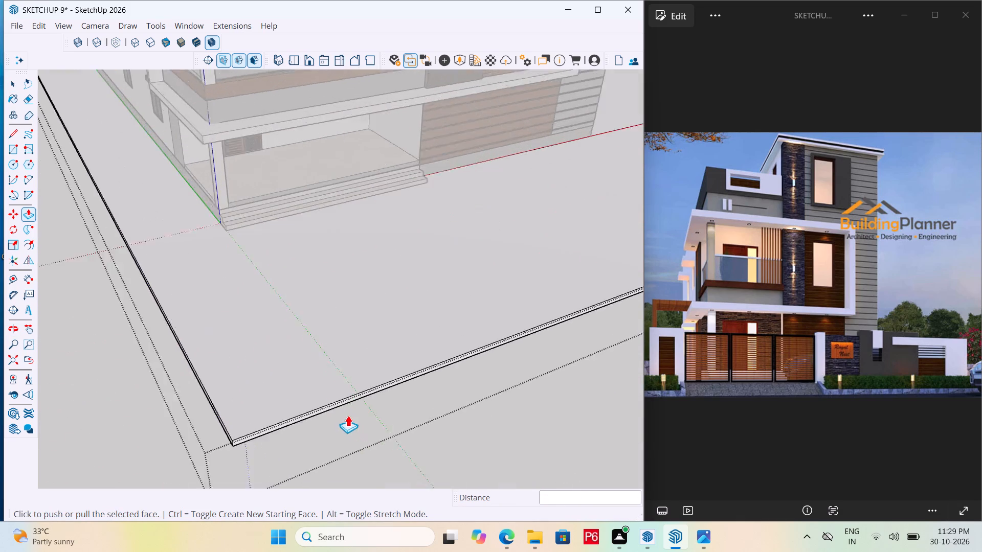
pyautogui.scroll(7, 348, 415)
pyautogui.press('space')
pyautogui.click(332, 411)
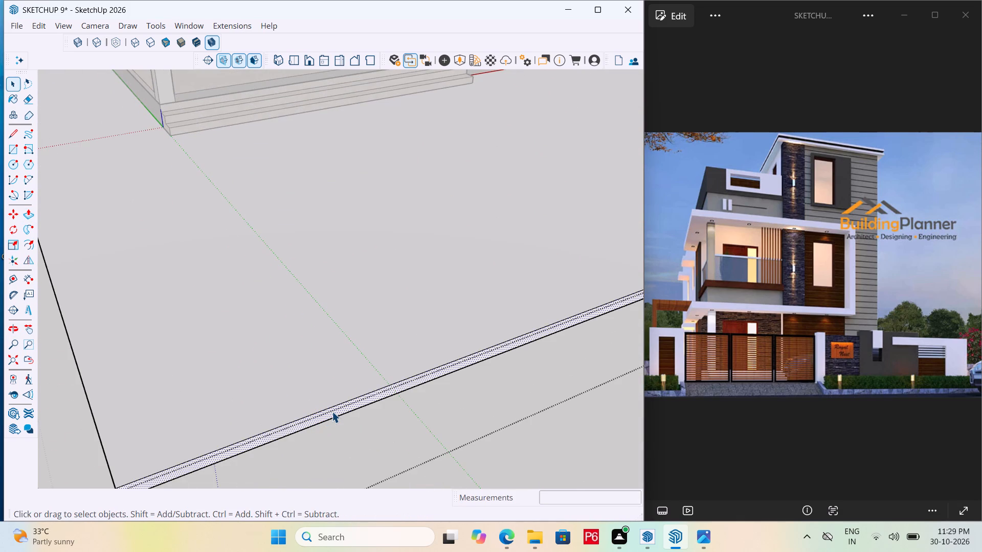
pyautogui.press('p')
pyautogui.click(332, 411)
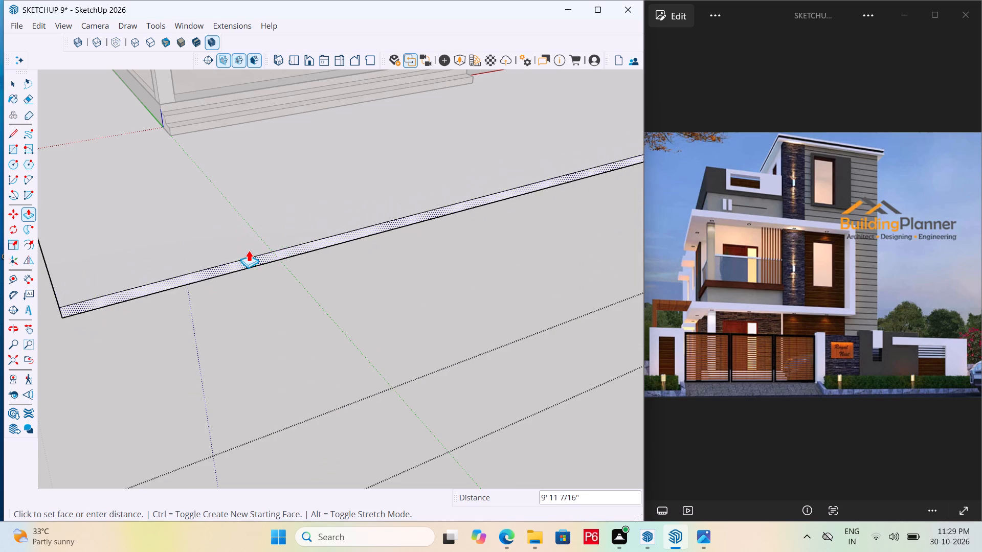
pyautogui.click(237, 218)
pyautogui.scroll(-14, 226, 329)
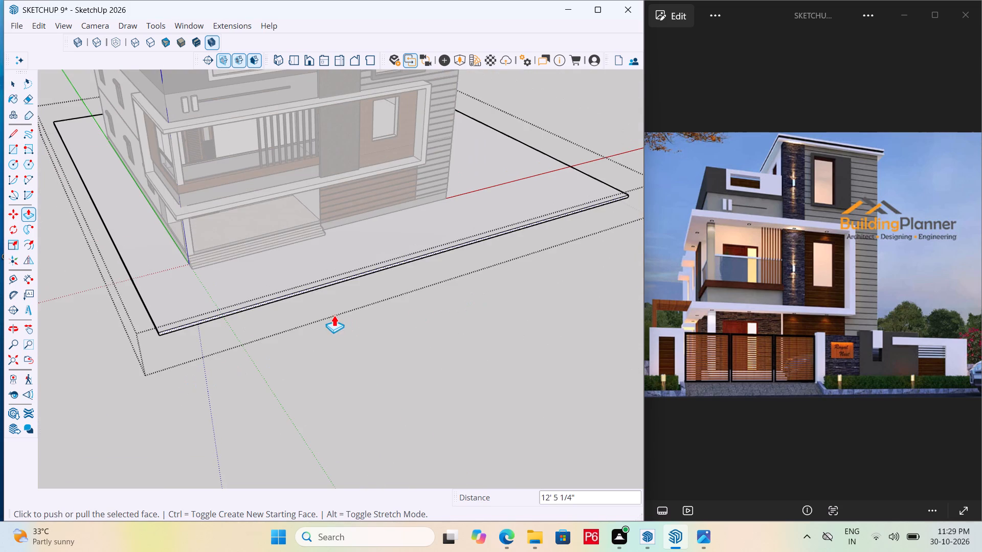
# Pull the ground slab's front edge face back outward about 7' 2" to widen the front yard.
pyautogui.scroll(16, 329, 306)
pyautogui.click(307, 273)
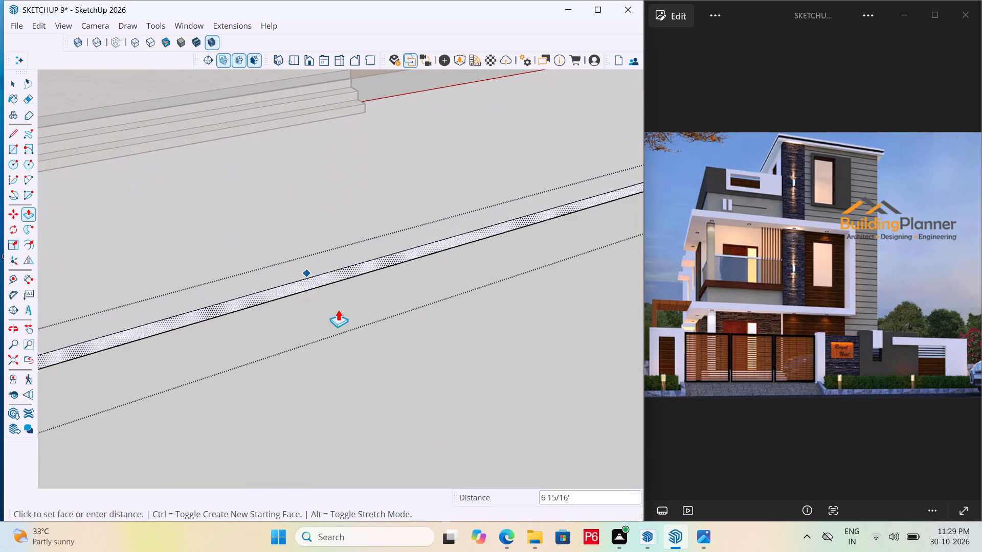
pyautogui.scroll(-7, 370, 372)
pyautogui.click(370, 396)
pyautogui.scroll(-7, 256, 329)
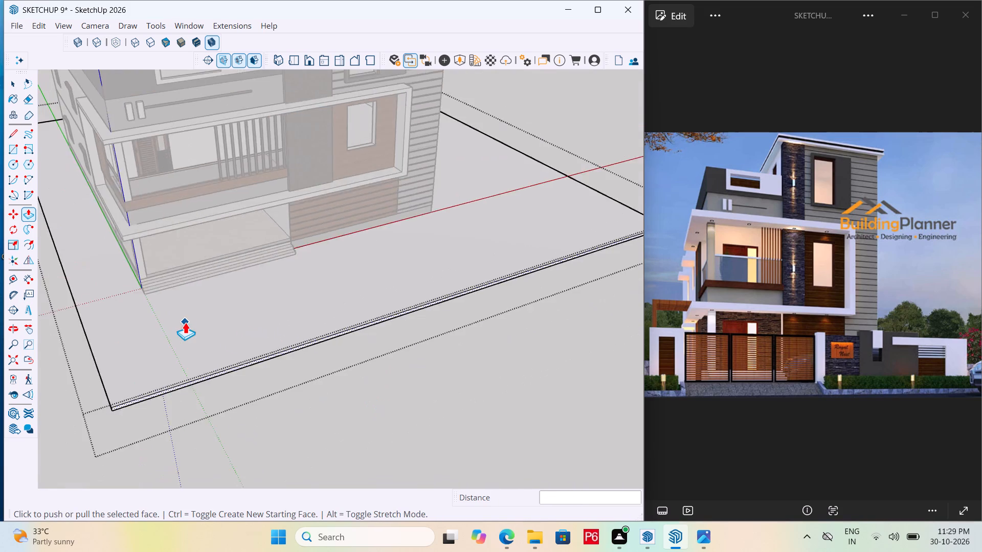
# Push the ground slab's right side edge face inward about 18' 8" toward the house.
pyautogui.scroll(-6, 185, 322)
pyautogui.moveTo(482, 305); pyautogui.dragTo(0, 324, button='middle')
pyautogui.scroll(12, 403, 333)
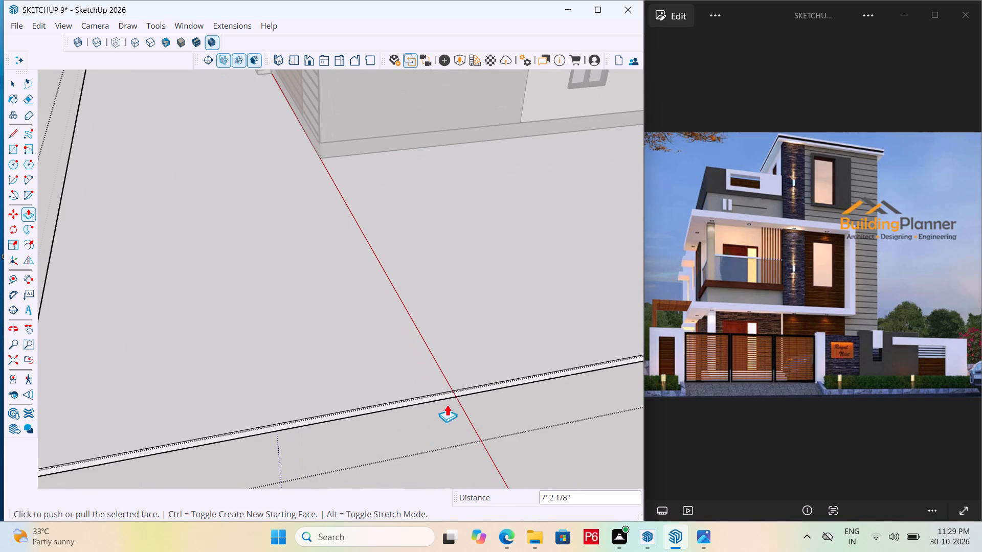
pyautogui.press('space')
pyautogui.click(458, 394)
pyautogui.press('p')
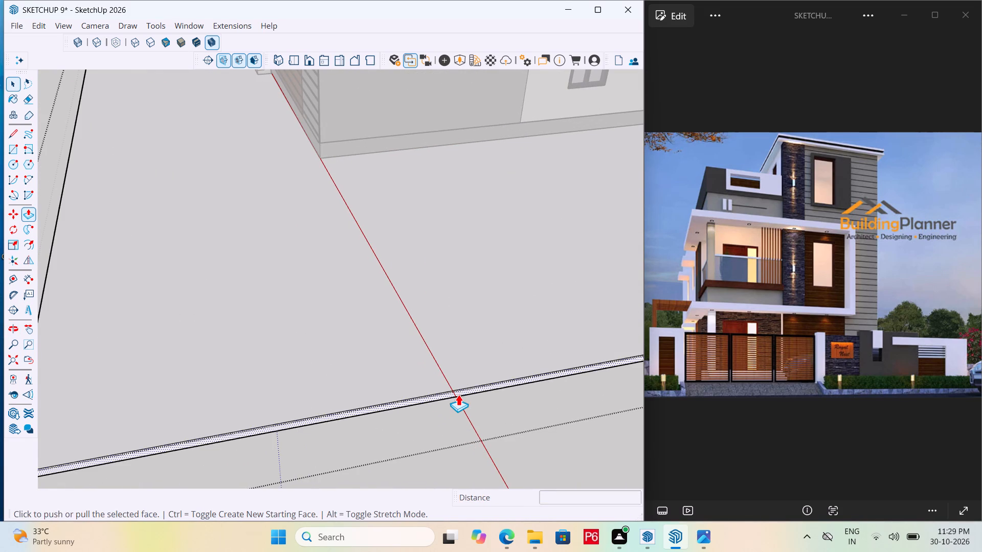
pyautogui.click(458, 394)
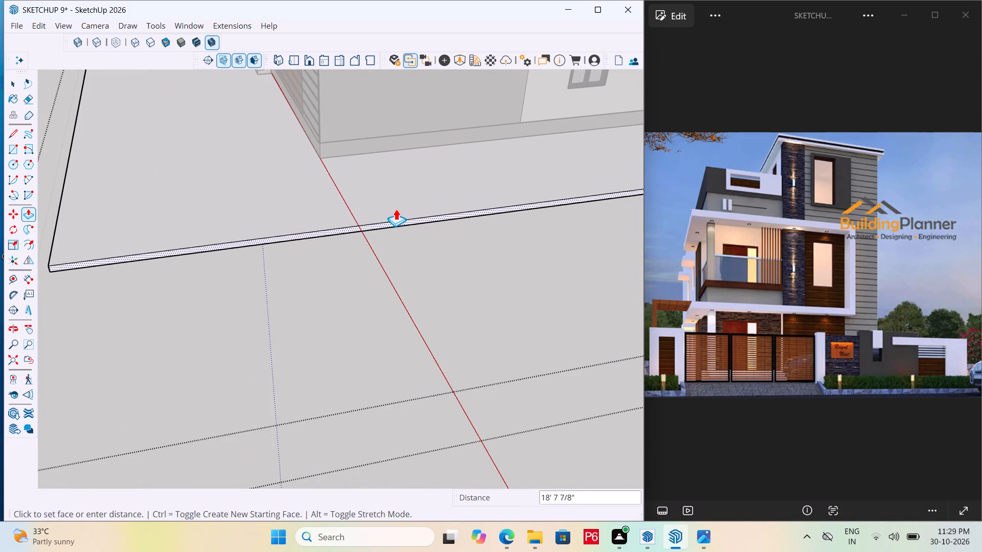
pyautogui.moveTo(397, 220); pyautogui.dragTo(388, 222)
# Push the ground slab's rear edge face inward about 5' toward the back of the house.
pyautogui.scroll(-14, 198, 271)
pyautogui.moveTo(577, 232); pyautogui.dragTo(279, 232, button='middle')
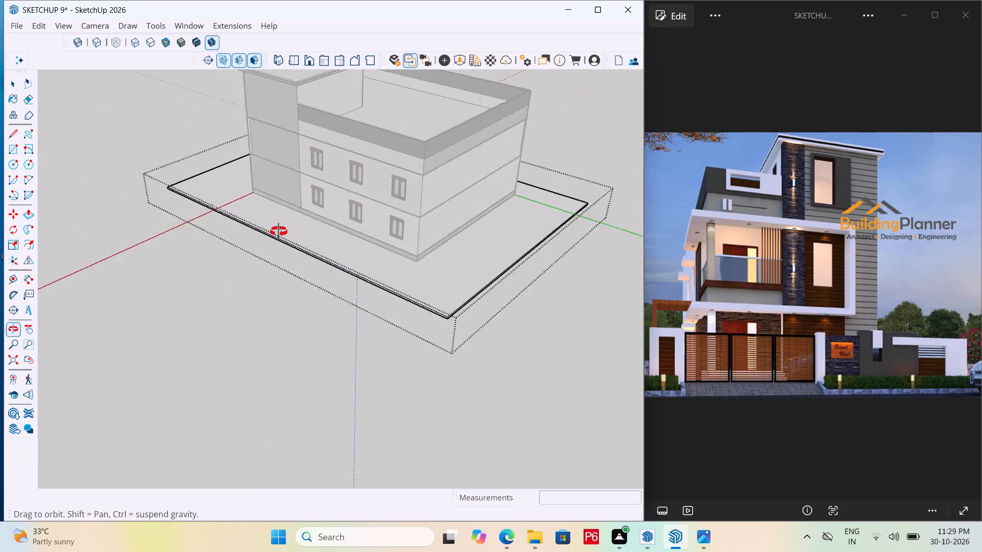
pyautogui.moveTo(279, 232); pyautogui.dragTo(274, 232, button='middle')
pyautogui.scroll(19, 495, 322)
pyautogui.press('space')
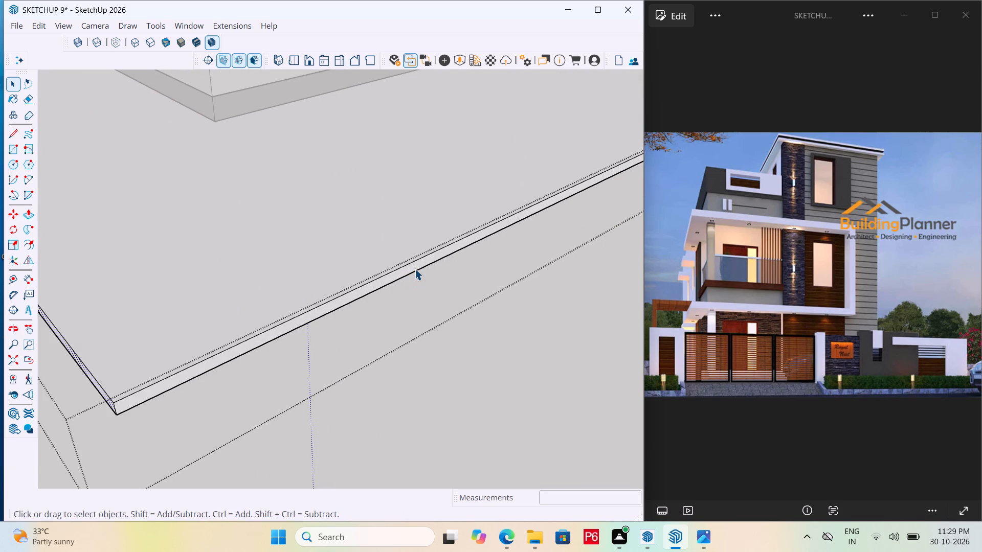
pyautogui.click(415, 269)
pyautogui.click(415, 264)
pyautogui.press('p')
pyautogui.click(416, 264)
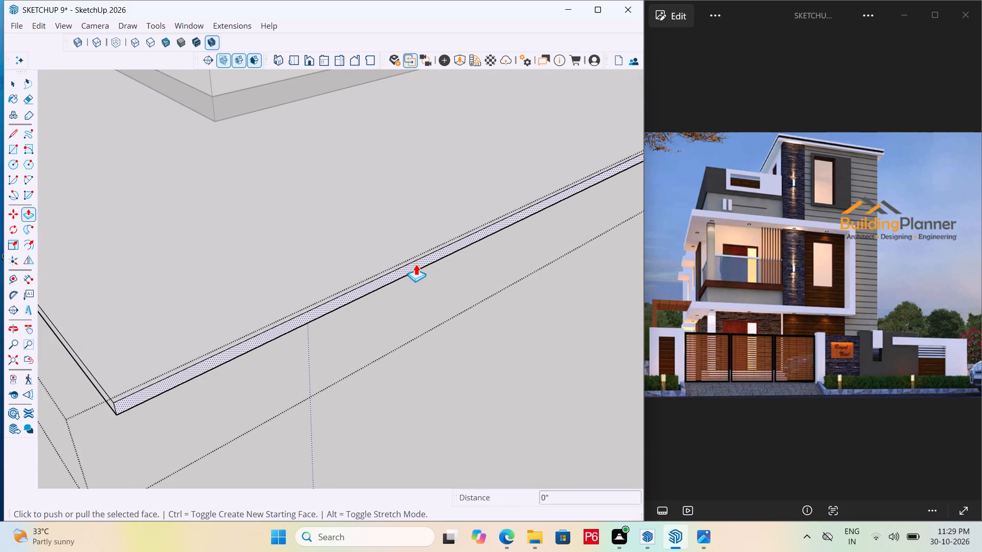
pyautogui.click(327, 233)
pyautogui.scroll(-4, 376, 321)
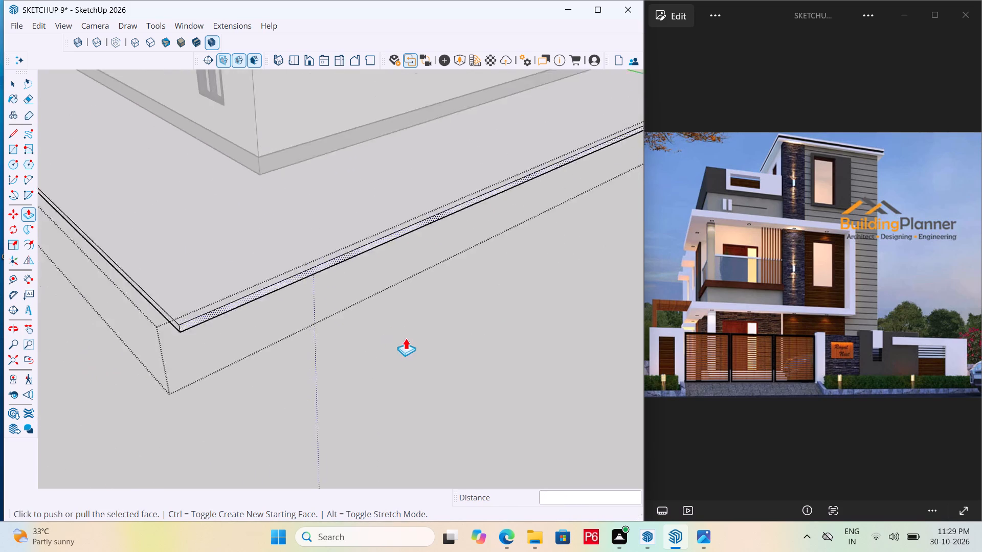
# Save the model with the ground slab trimmed on all four sides.
pyautogui.scroll(-11, 406, 338)
pyautogui.moveTo(166, 333); pyautogui.dragTo(655, 321, button='middle')
pyautogui.hotkey('ctrl', 's')
pyautogui.hotkey('ctrl', 's')
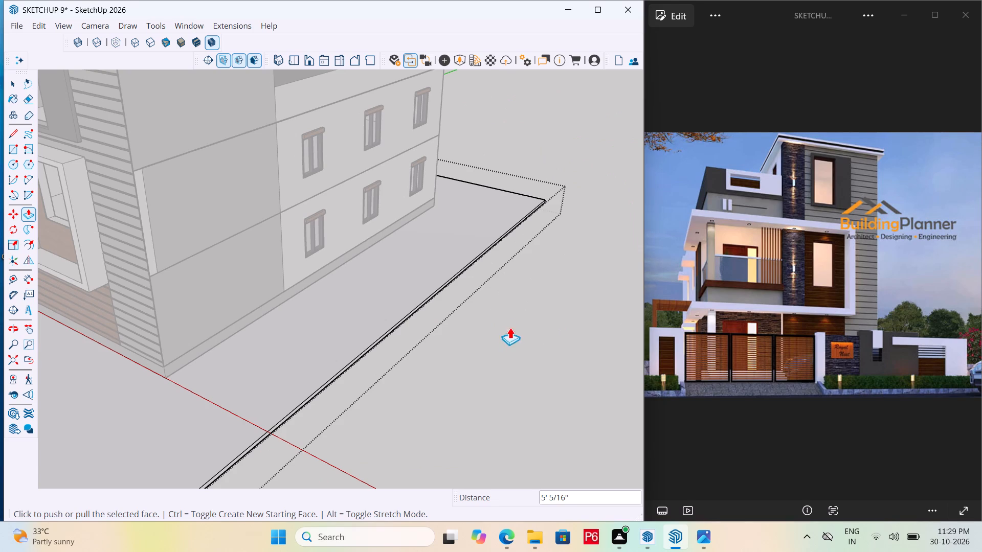
pyautogui.hotkey('ctrl', 's')
# Offset the outline of the ground slab's top face 6" inward to form a boundary wall strip.
pyautogui.scroll(-7, 505, 329)
pyautogui.press('space')
pyautogui.scroll(-6, 549, 314)
pyautogui.scroll(7, 264, 408)
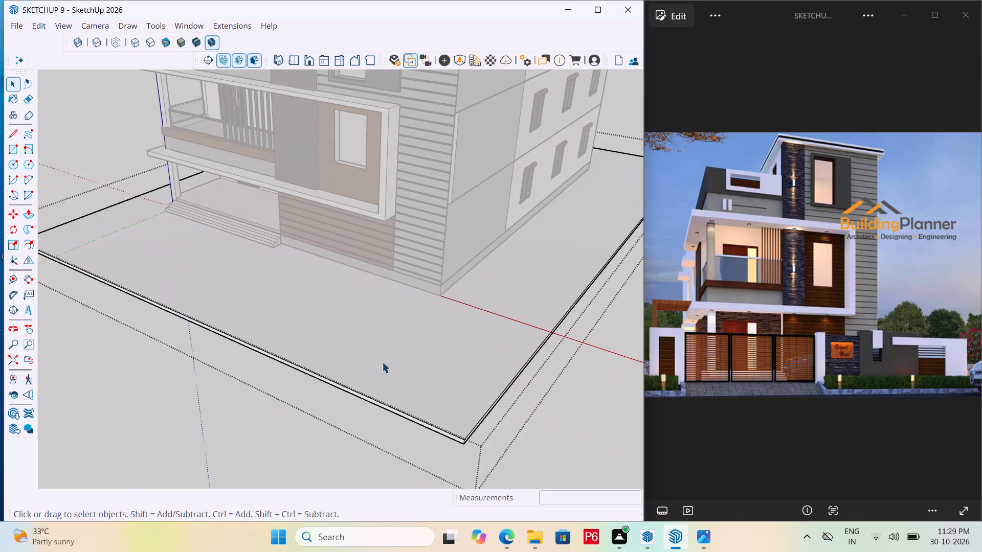
pyautogui.doubleClick(382, 362)
pyautogui.click(384, 358)
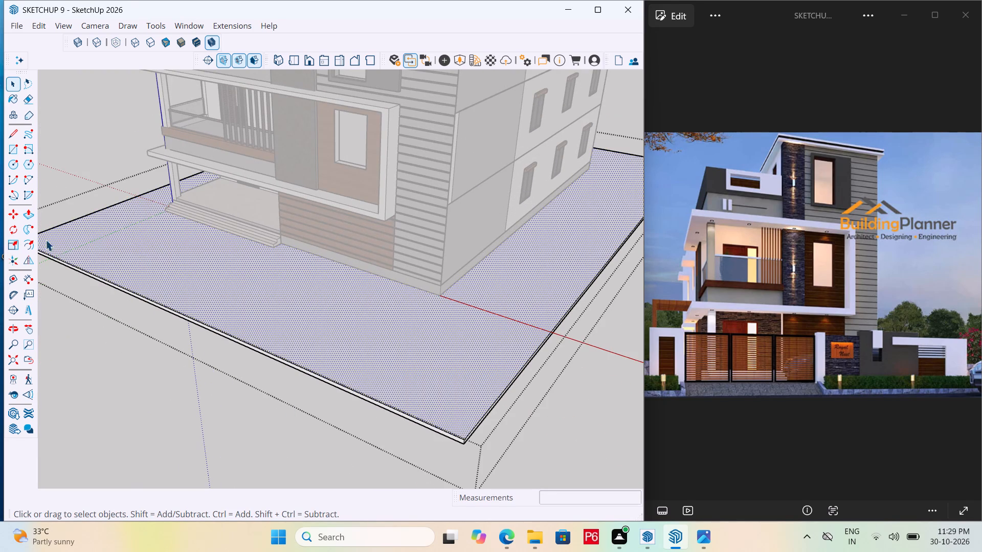
pyautogui.click(27, 241)
pyautogui.click(350, 352)
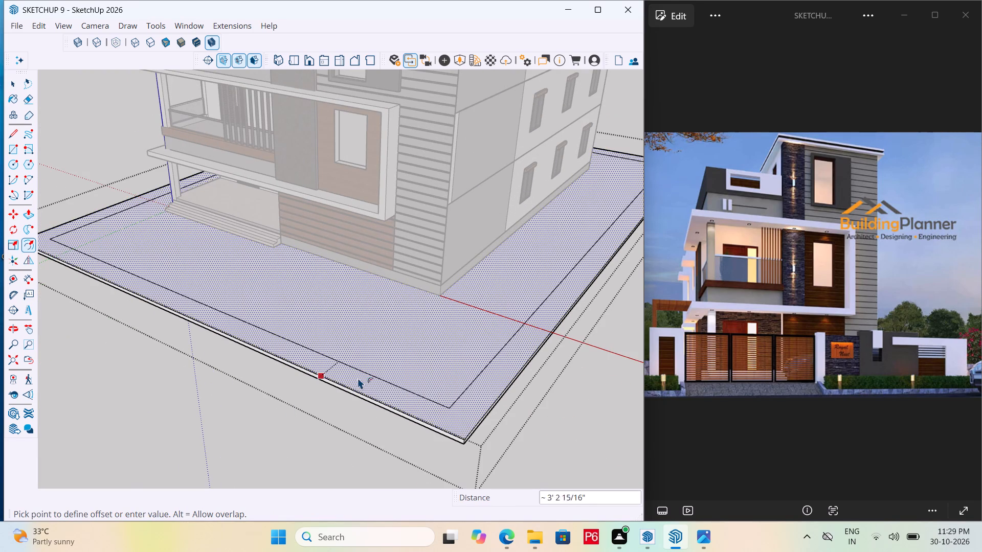
pyautogui.write('6"')
pyautogui.press('Return')
# Save the model with the boundary wall outline on the ground slab.
pyautogui.moveTo(471, 418); pyautogui.dragTo(460, 460, button='middle')
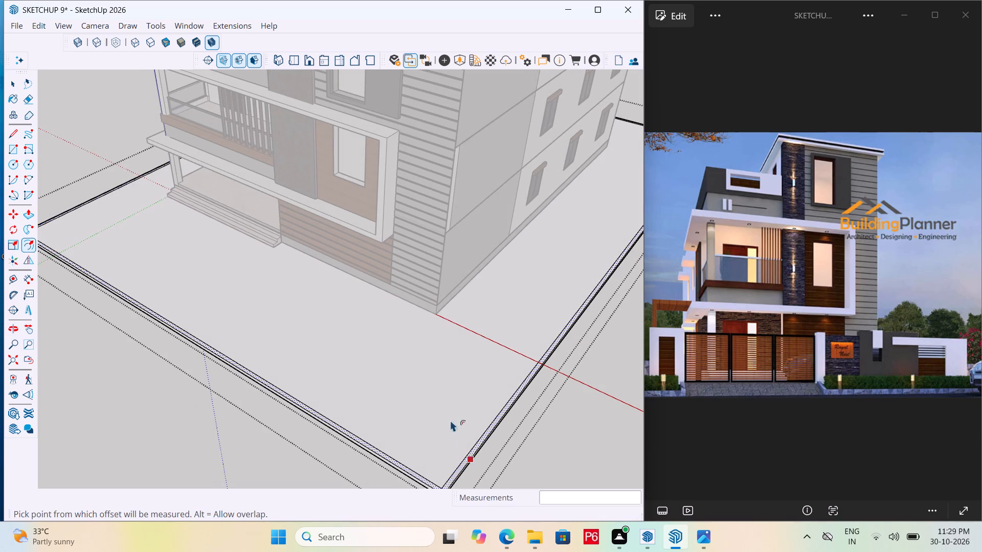
pyautogui.scroll(4, 163, 226)
pyautogui.scroll(-5, 256, 329)
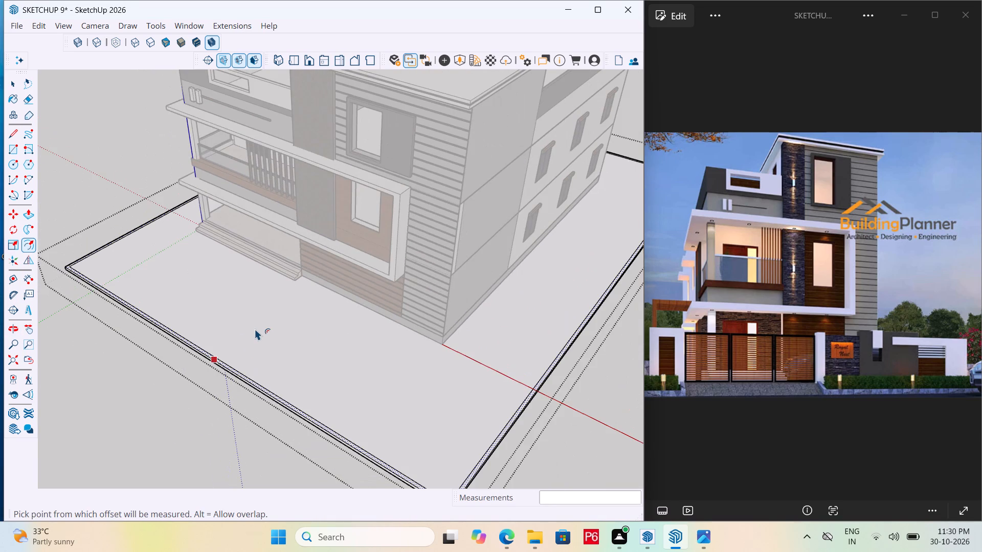
pyautogui.hotkey('ctrl', 's')
pyautogui.hotkey('ctrl', 's')
pyautogui.hotkey('ctrl', 's')
pyautogui.hotkey('ctrl', 's')
pyautogui.hotkey('ctrl', 's')
# Pull the narrow perimeter strip of the ground slab up 7' to raise the boundary wall.
pyautogui.scroll(-5, 256, 327)
pyautogui.scroll(17, 419, 440)
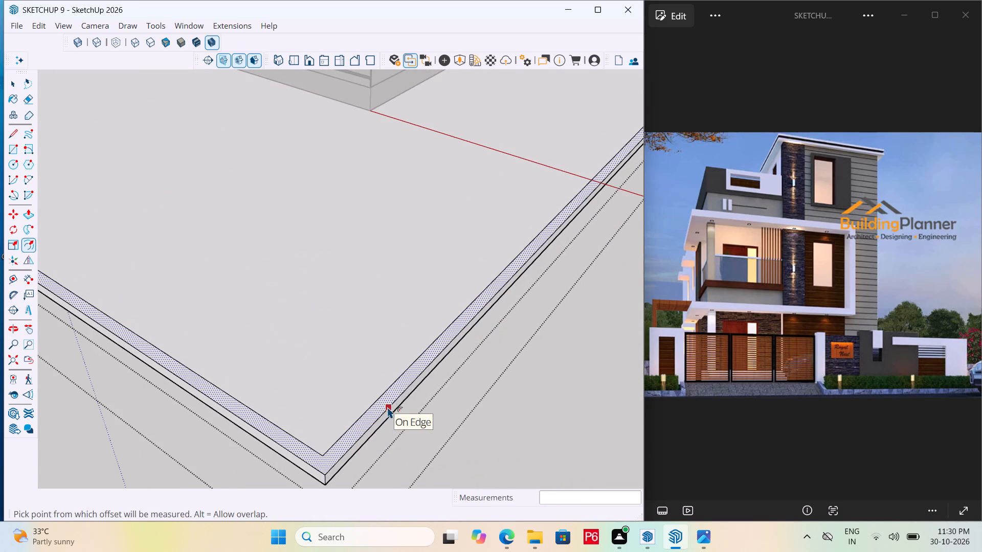
pyautogui.press('p')
pyautogui.click(390, 390)
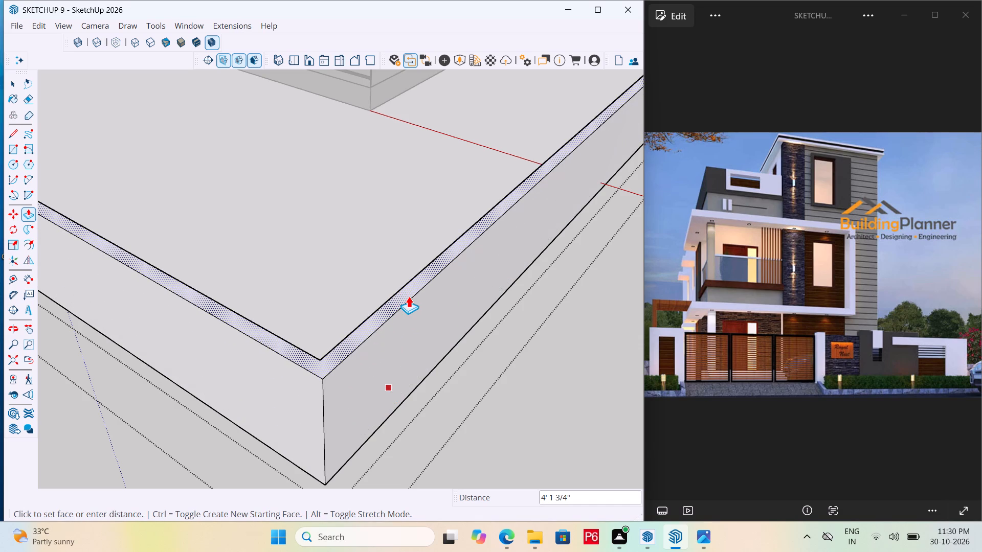
pyautogui.write("7'")
pyautogui.press('Return')
pyautogui.scroll(-16, 502, 398)
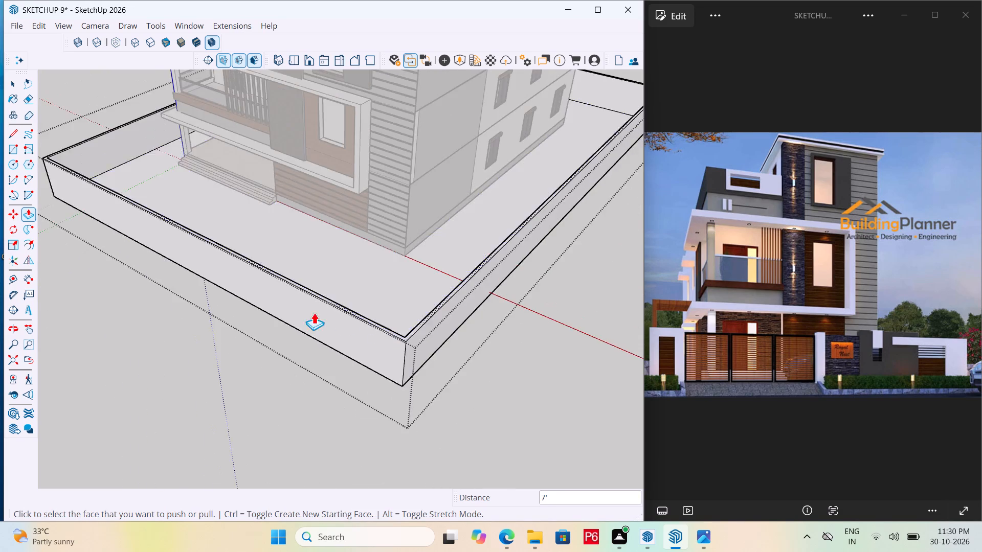
# Save the model with the raised boundary wall around the house.
pyautogui.scroll(-4, 314, 312)
pyautogui.moveTo(250, 329); pyautogui.dragTo(461, 200, button='middle')
pyautogui.hotkey('ctrl', 's')
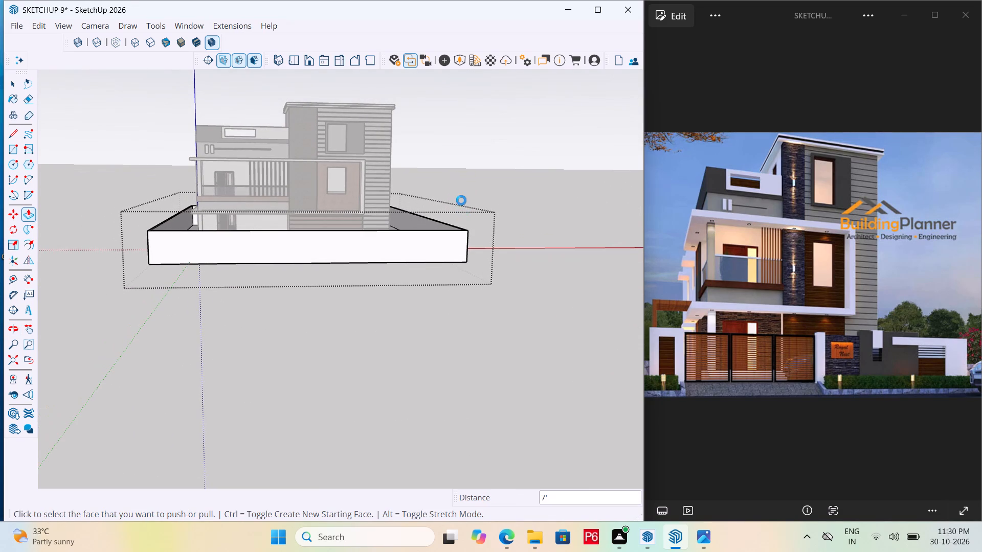
pyautogui.hotkey('ctrl', 's')
pyautogui.hotkey('ctrl', 's')
pyautogui.hotkey('ctrl', 's')
pyautogui.hotkey('ctrl', 's')
pyautogui.hotkey('ctrl', 's')
# Push/pull the top face of the boundary wall by 1' at the front corner.
pyautogui.moveTo(298, 232); pyautogui.dragTo(396, 303, button='middle')
pyautogui.moveTo(396, 303); pyautogui.dragTo(405, 312, button='middle')
pyautogui.moveTo(264, 272); pyautogui.dragTo(368, 316, button='middle')
pyautogui.scroll(18, 296, 376)
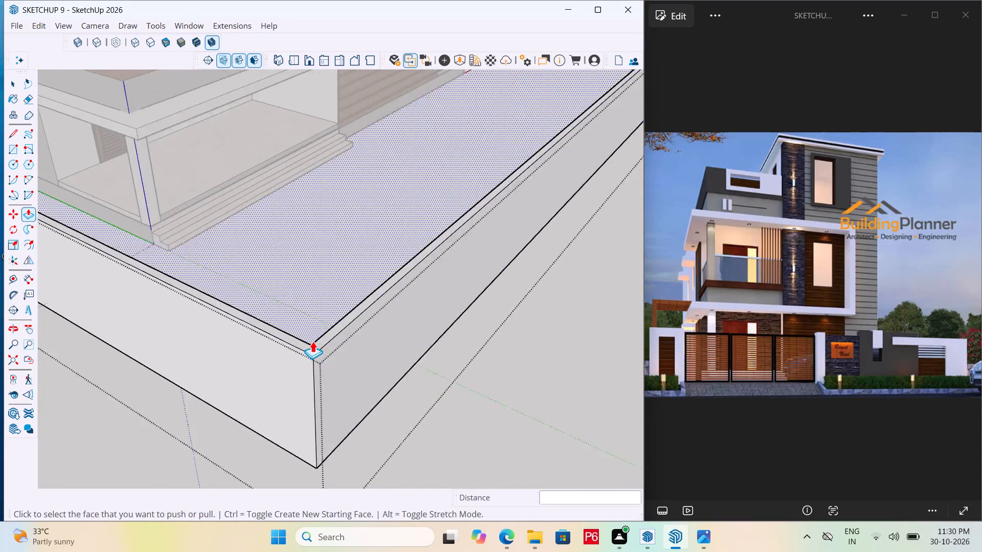
pyautogui.scroll(2, 313, 341)
pyautogui.click(322, 352)
pyautogui.write("1'")
pyautogui.press('Return')
# Save the model with the adjusted boundary wall height.
pyautogui.scroll(-13, 340, 251)
pyautogui.moveTo(409, 313); pyautogui.dragTo(188, 219, button='middle')
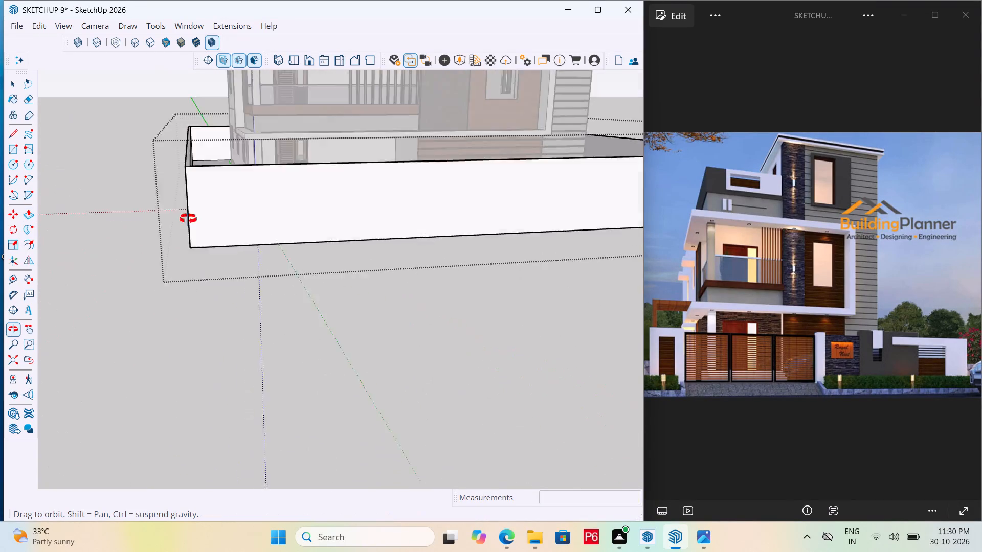
pyautogui.moveTo(188, 219); pyautogui.dragTo(212, 252, button='middle')
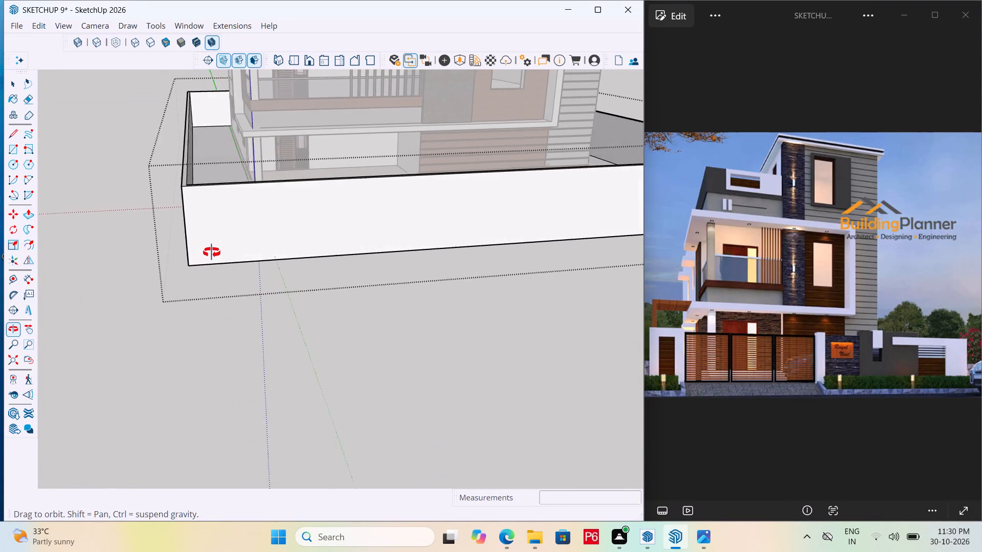
pyautogui.moveTo(212, 252); pyautogui.dragTo(237, 242, button='middle')
pyautogui.hotkey('ctrl', 's')
pyautogui.hotkey('ctrl', 's')
pyautogui.hotkey('ctrl', 's')
pyautogui.hotkey('ctrl', 's')
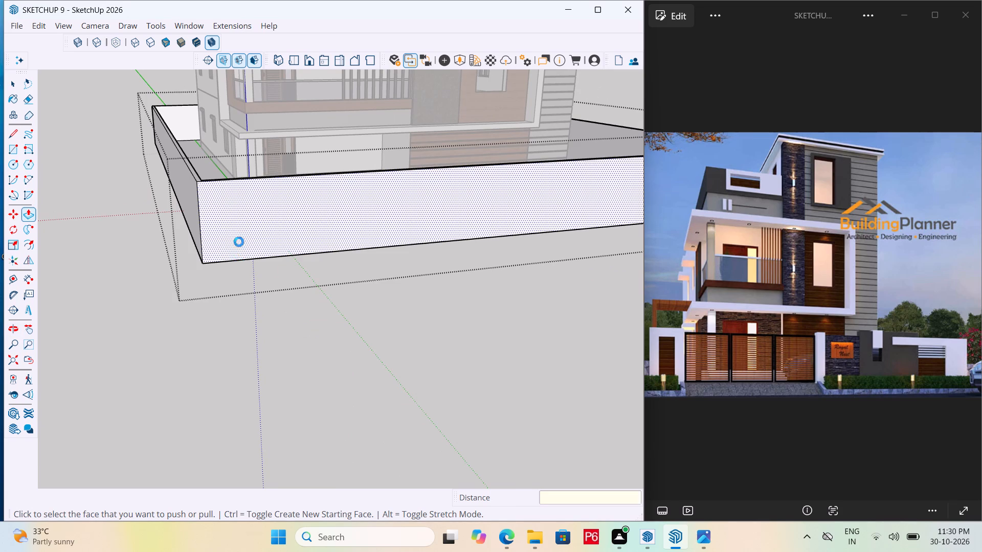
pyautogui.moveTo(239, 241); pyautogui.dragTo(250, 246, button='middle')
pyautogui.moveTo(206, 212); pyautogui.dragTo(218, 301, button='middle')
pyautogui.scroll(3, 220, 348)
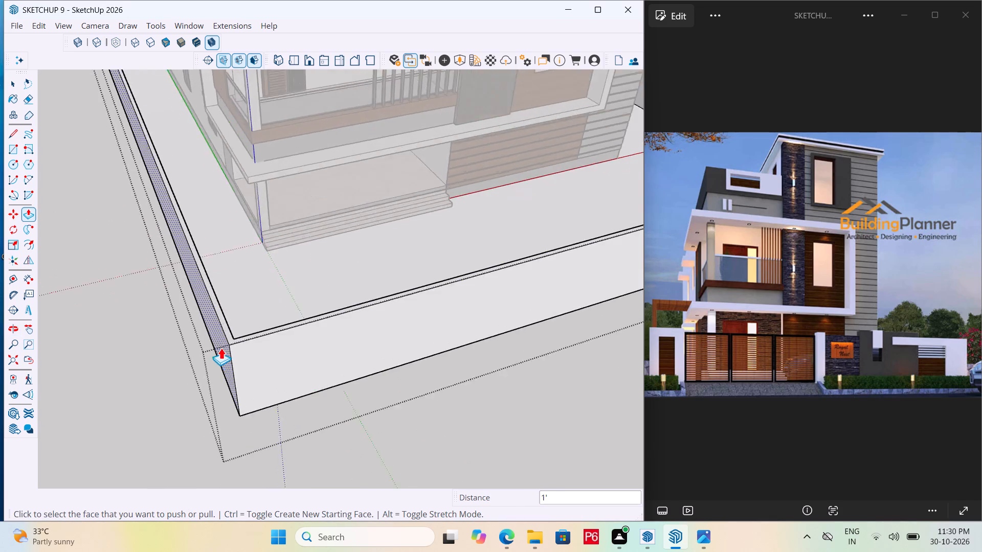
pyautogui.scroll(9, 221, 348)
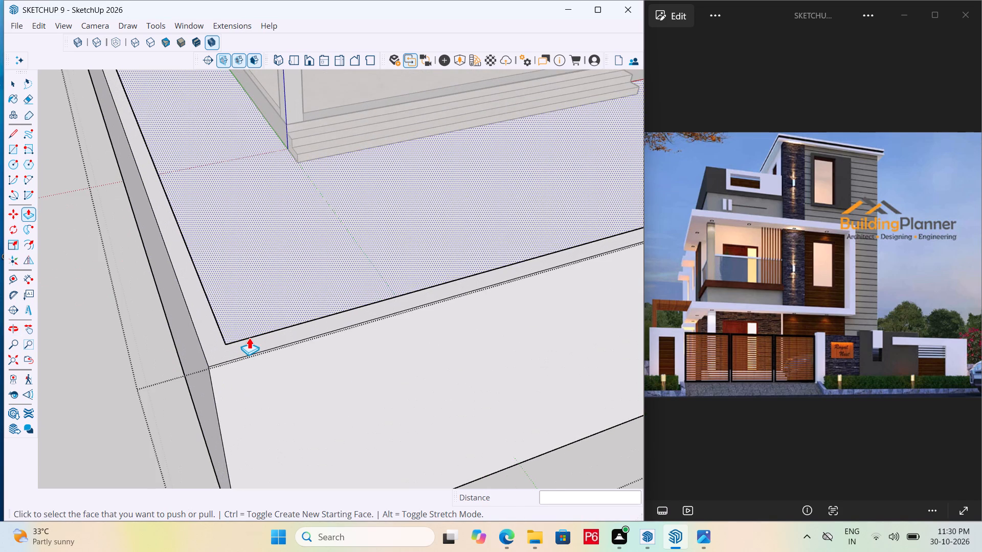
# Close the boundary wall for editing and examine the side of the house around the balcony frame and porch.
pyautogui.scroll(-17, 292, 367)
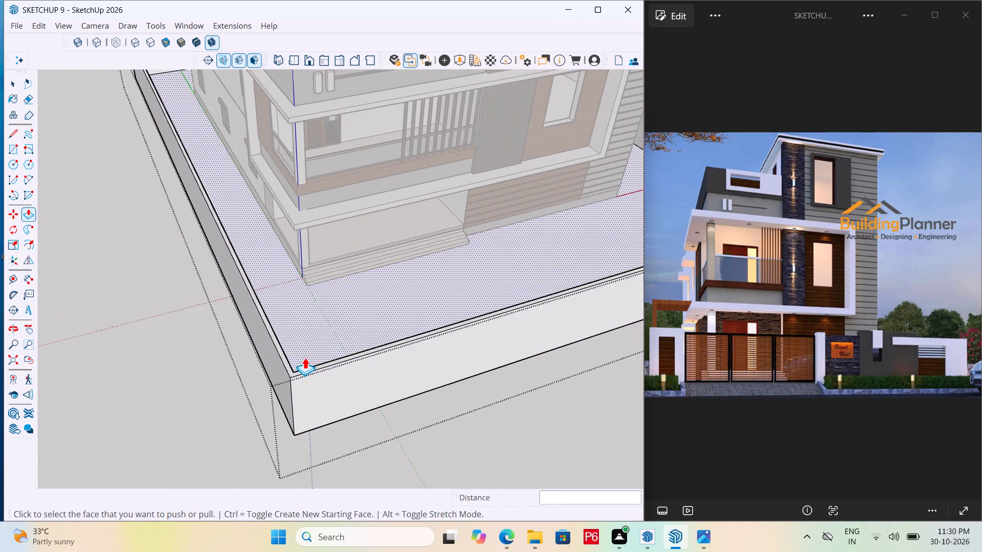
pyautogui.moveTo(305, 357); pyautogui.dragTo(396, 347, button='middle')
pyautogui.scroll(-6, 395, 322)
pyautogui.scroll(5, 313, 289)
pyautogui.scroll(3, 369, 247)
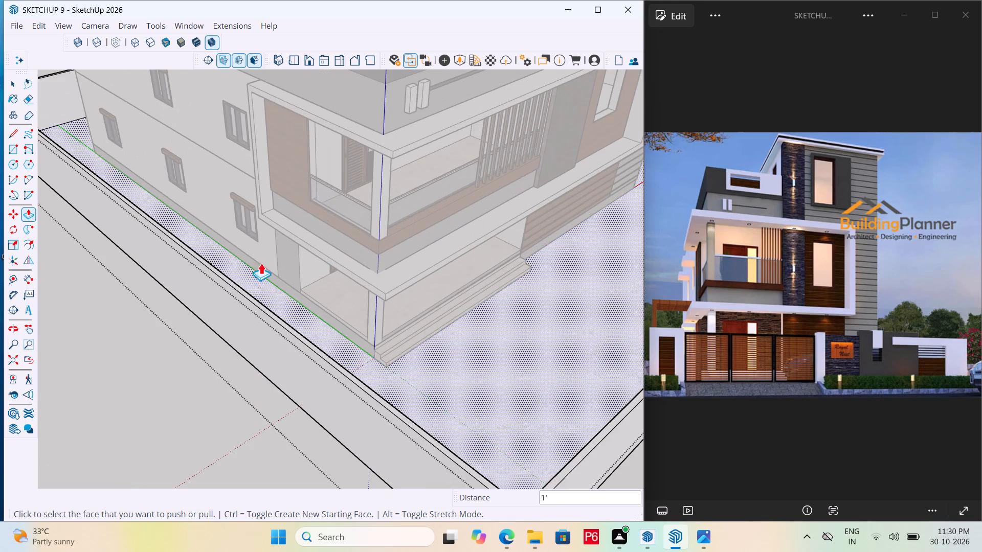
pyautogui.press('space')
pyautogui.click(162, 345)
pyautogui.moveTo(320, 263); pyautogui.dragTo(363, 182, button='middle')
pyautogui.scroll(1, 321, 203)
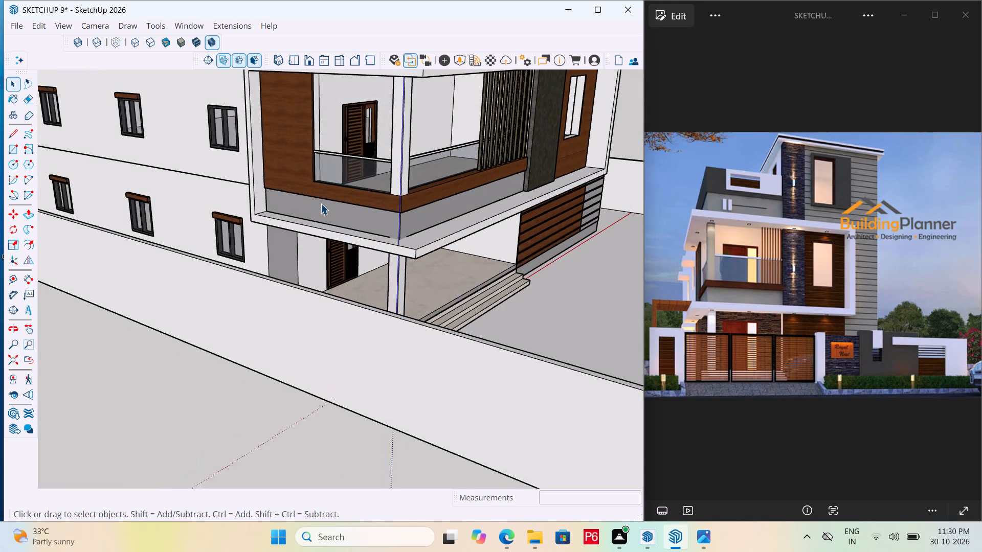
pyautogui.scroll(1, 321, 203)
pyautogui.scroll(10, 240, 210)
pyautogui.scroll(1, 305, 235)
pyautogui.moveTo(305, 235); pyautogui.dragTo(353, 235, button='middle')
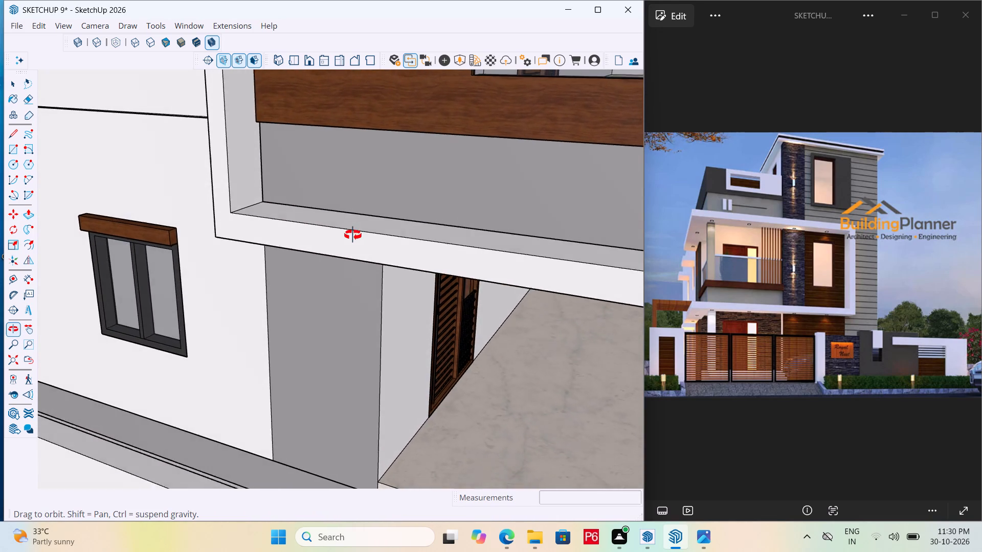
pyautogui.moveTo(353, 235); pyautogui.dragTo(320, 262, button='middle')
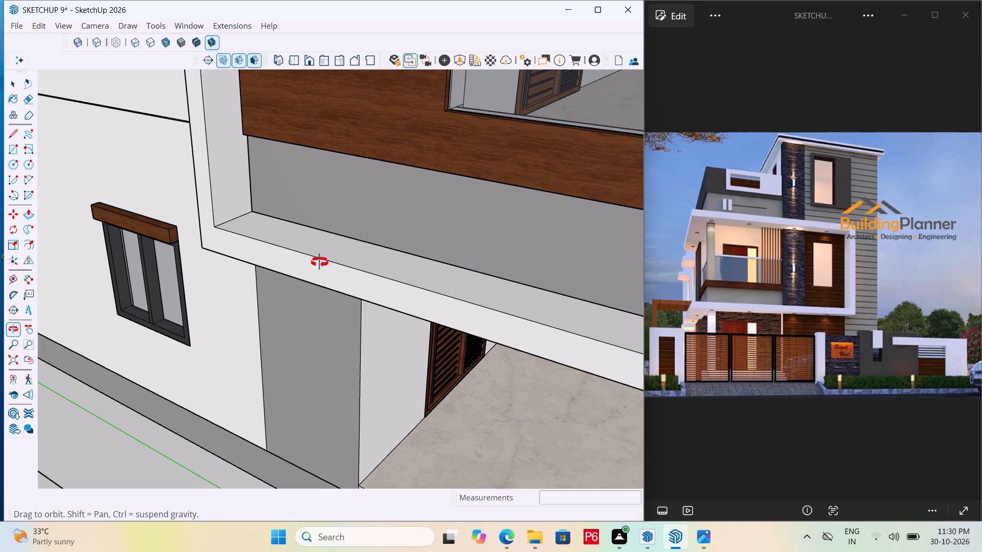
pyautogui.moveTo(320, 262); pyautogui.dragTo(339, 262, button='middle')
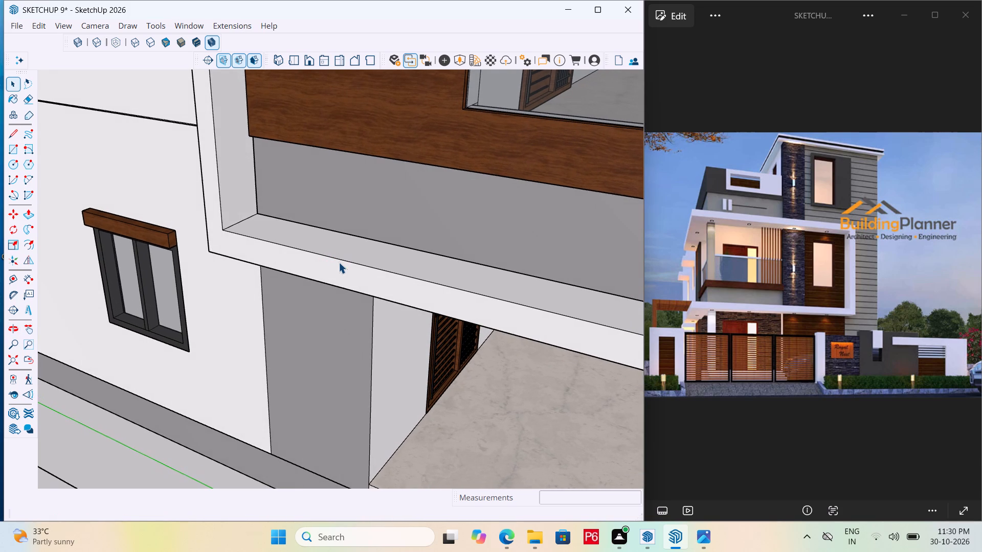
pyautogui.moveTo(340, 259); pyautogui.dragTo(97, 162, button='middle')
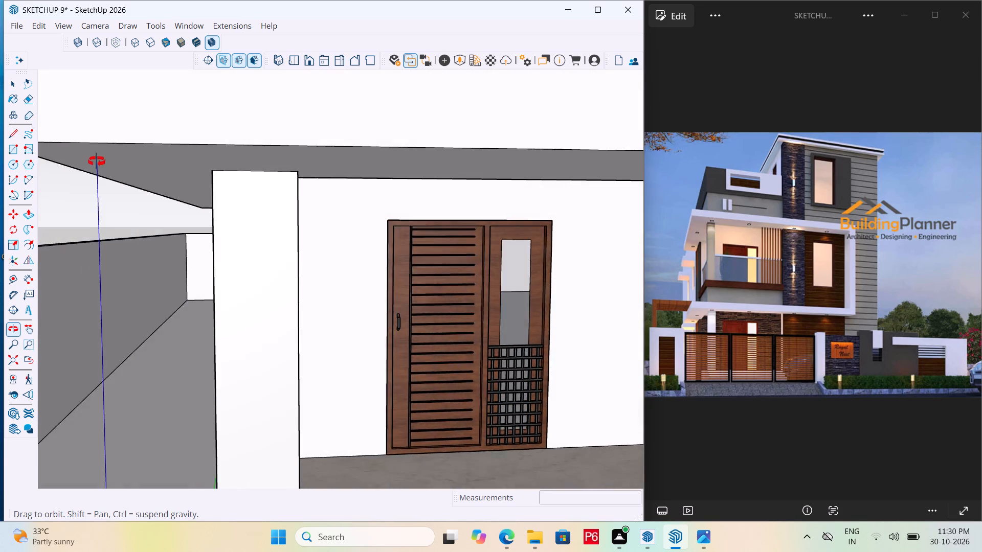
pyautogui.moveTo(97, 162); pyautogui.dragTo(288, 267, button='middle')
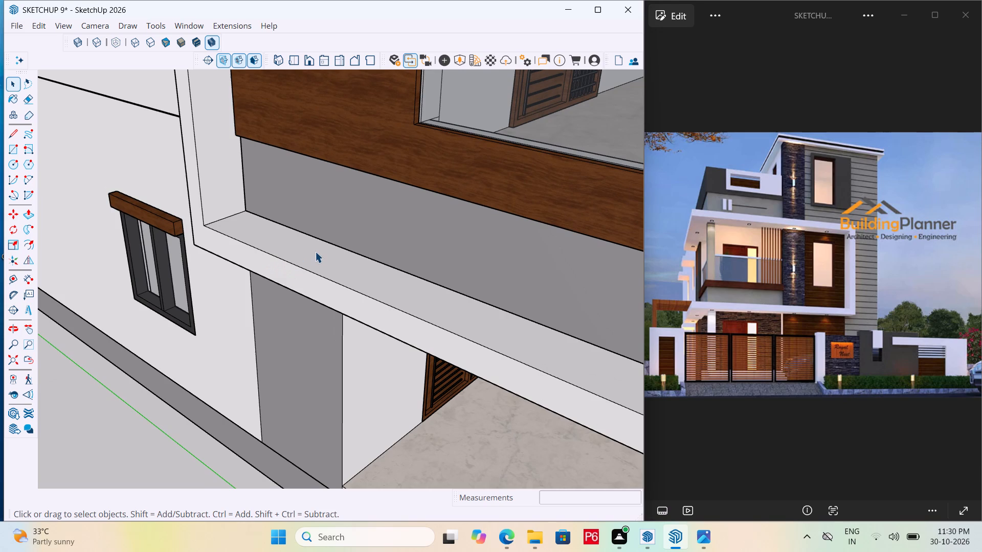
pyautogui.scroll(-6, 285, 204)
pyautogui.scroll(-4, 294, 265)
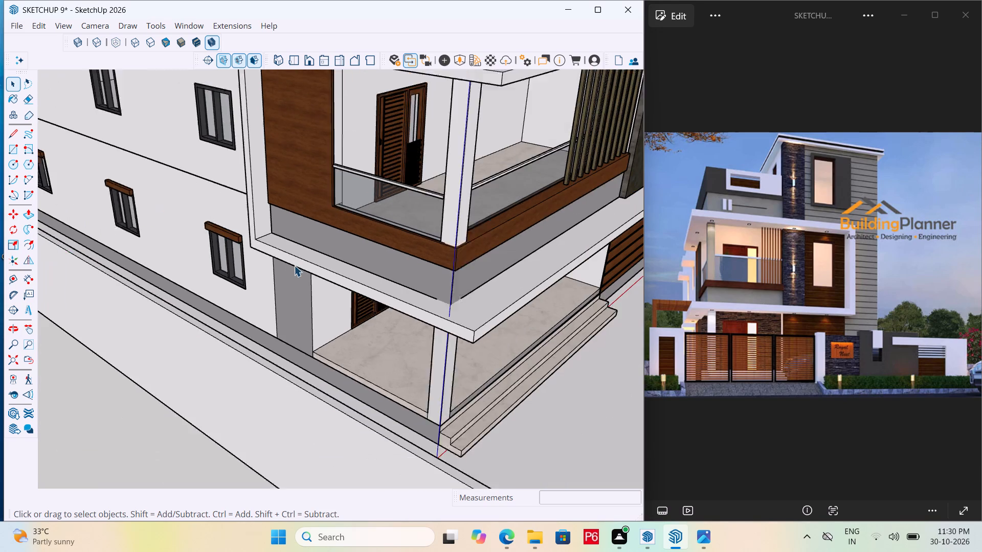
pyautogui.scroll(-1, 294, 265)
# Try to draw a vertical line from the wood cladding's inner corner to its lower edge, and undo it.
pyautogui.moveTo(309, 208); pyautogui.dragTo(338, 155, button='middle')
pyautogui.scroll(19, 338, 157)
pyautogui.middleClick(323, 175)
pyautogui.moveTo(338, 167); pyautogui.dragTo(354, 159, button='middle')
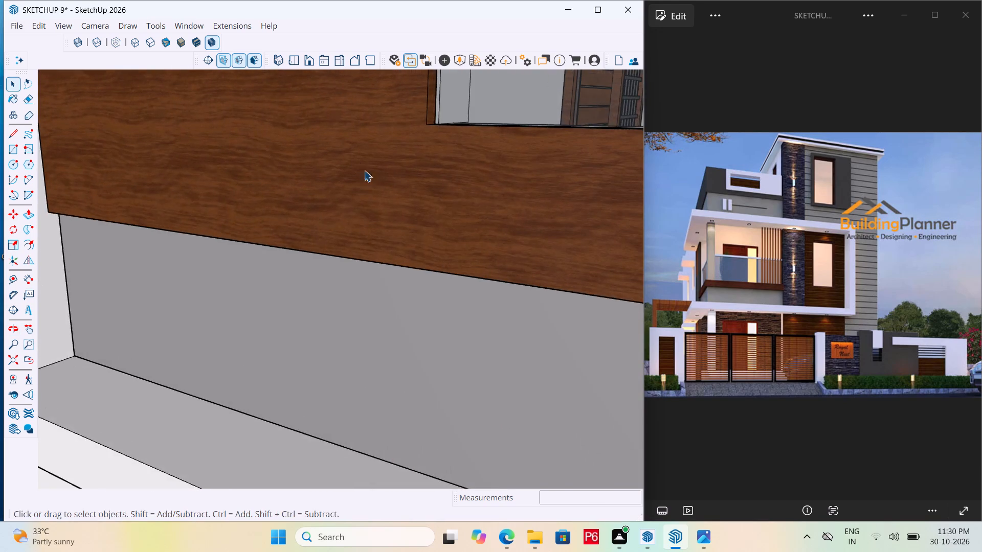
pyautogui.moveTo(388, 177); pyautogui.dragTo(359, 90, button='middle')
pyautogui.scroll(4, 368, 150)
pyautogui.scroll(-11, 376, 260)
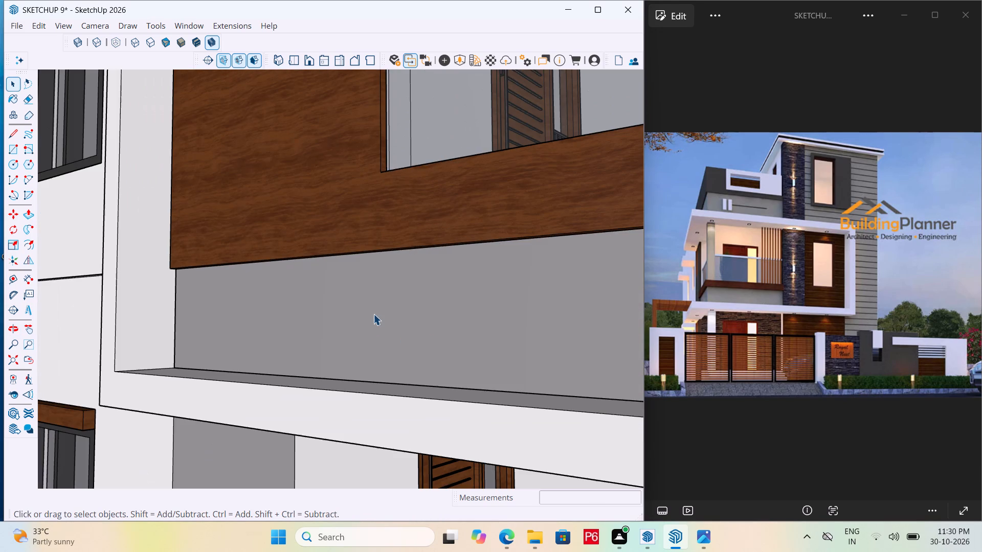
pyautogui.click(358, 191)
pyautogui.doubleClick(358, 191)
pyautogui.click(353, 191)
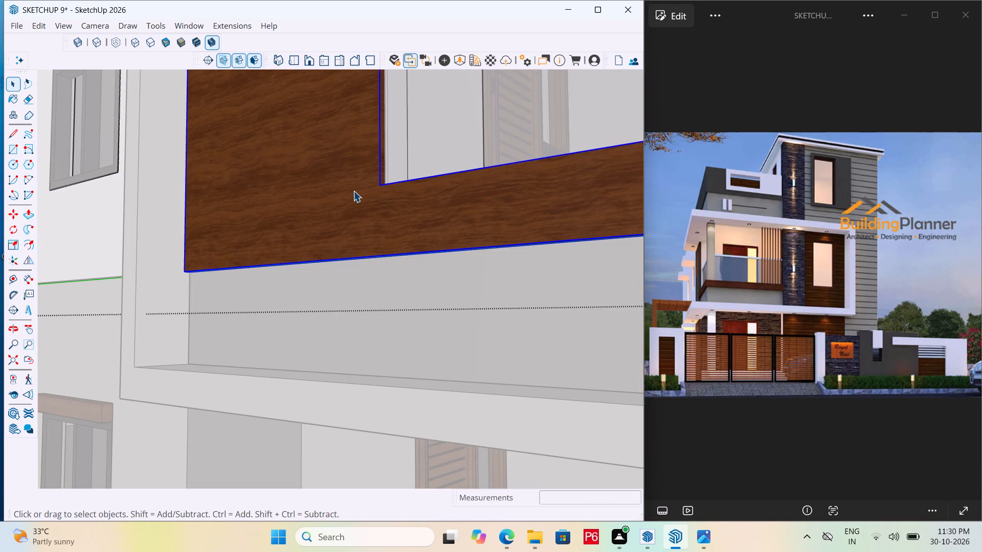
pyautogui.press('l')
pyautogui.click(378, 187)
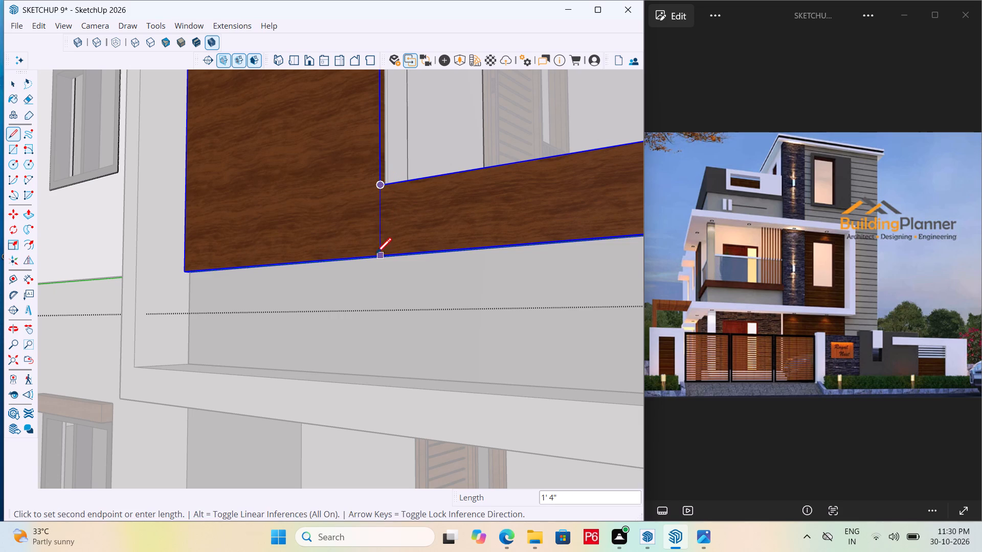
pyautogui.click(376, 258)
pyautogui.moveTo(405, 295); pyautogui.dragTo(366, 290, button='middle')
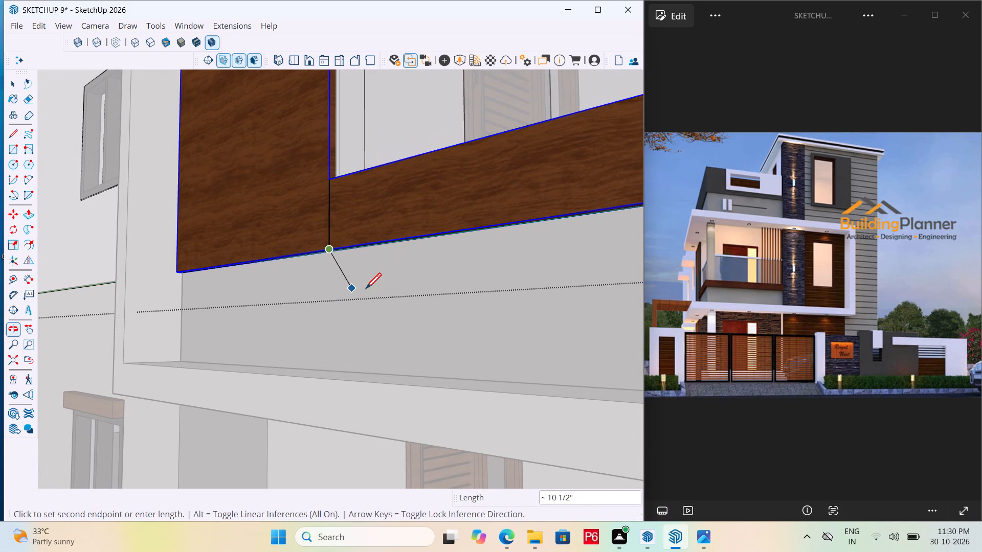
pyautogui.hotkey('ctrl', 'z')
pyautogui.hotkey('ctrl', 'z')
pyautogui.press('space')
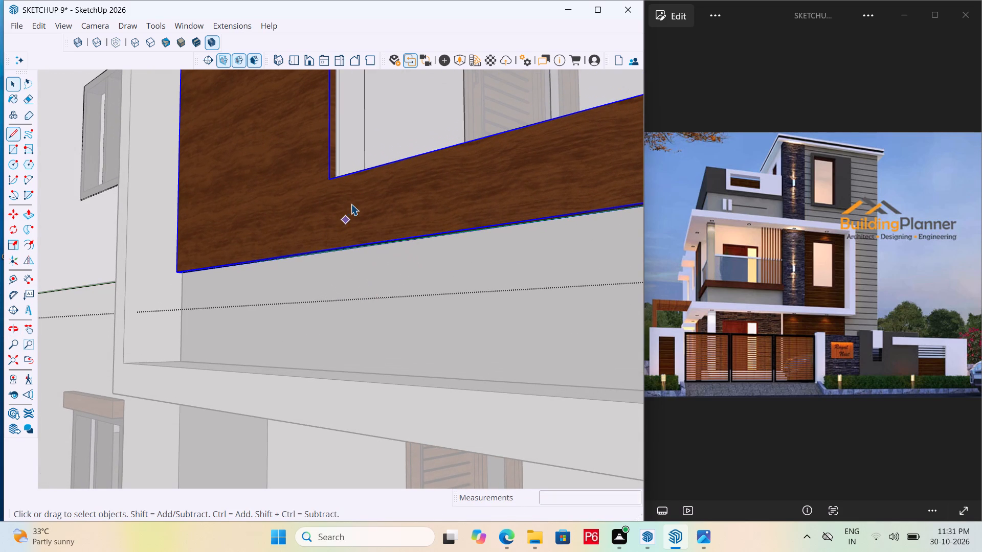
# Open the nested wood cladding and split it with a 1' 4" vertical line from the inner corner and a 2" line across the underside.
pyautogui.click(351, 202)
pyautogui.doubleClick(340, 201)
pyautogui.click(322, 199)
pyautogui.press('l')
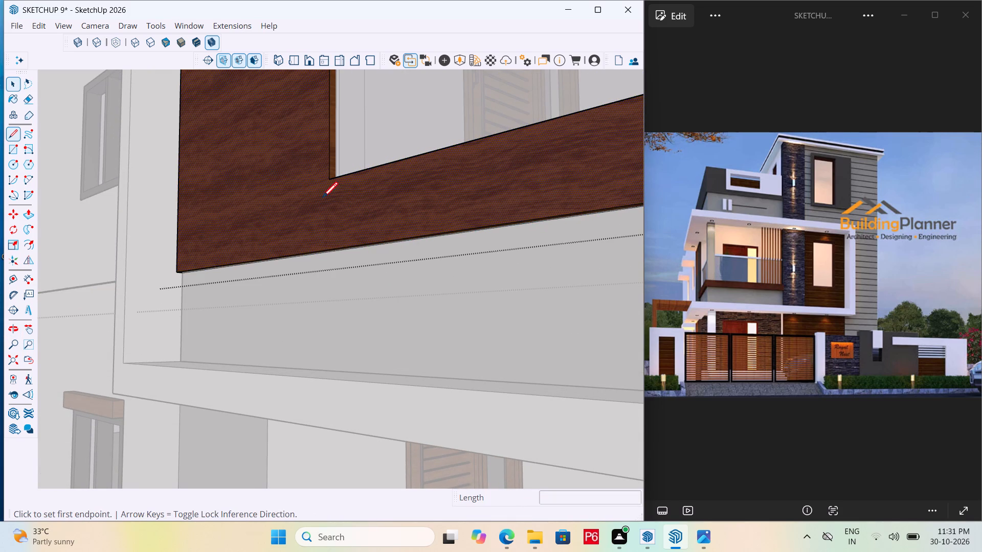
pyautogui.click(329, 179)
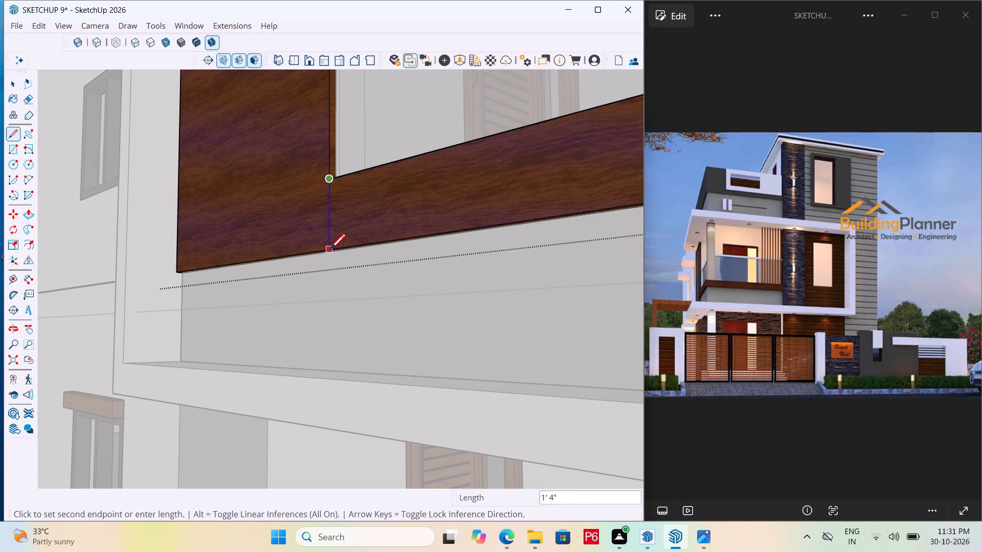
pyautogui.click(330, 251)
pyautogui.scroll(20, 333, 273)
pyautogui.scroll(2, 333, 273)
pyautogui.moveTo(345, 240); pyautogui.dragTo(345, 237, button='middle')
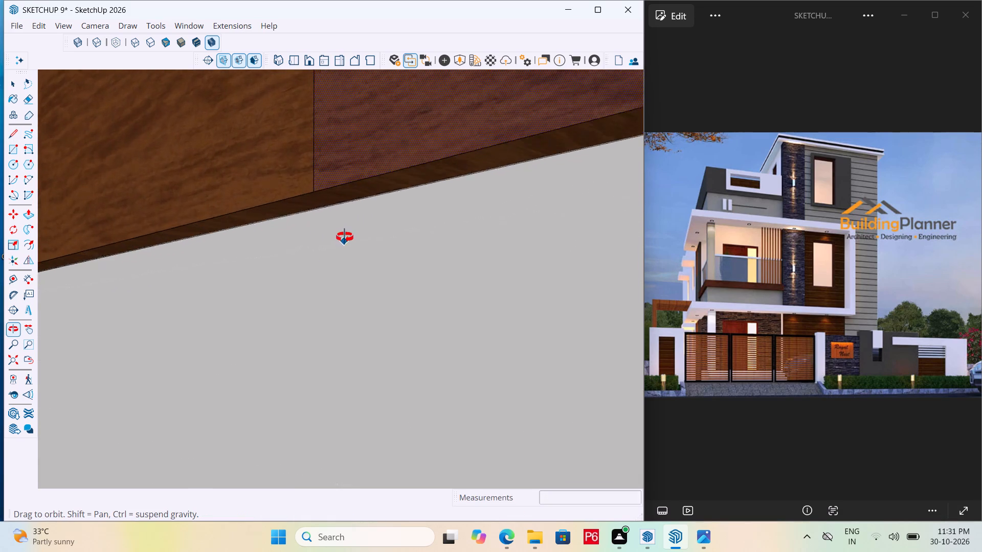
pyautogui.moveTo(345, 237); pyautogui.dragTo(324, 180, button='middle')
pyautogui.click(312, 184)
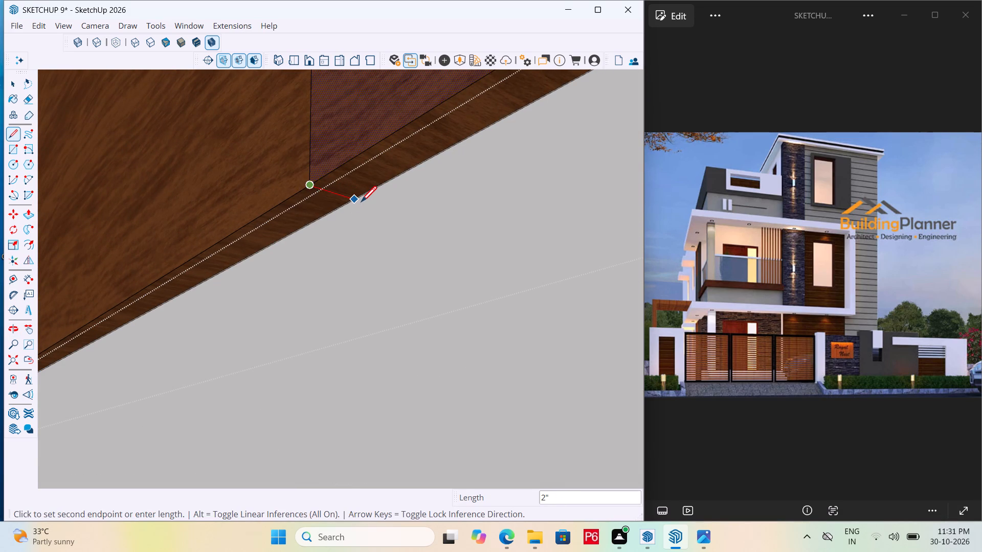
pyautogui.click(361, 203)
pyautogui.press('space')
pyautogui.scroll(-2, 327, 228)
# Pull the underside of the separated wooden panel down by about 1' 3 1/8" below the balcony band.
pyautogui.click(308, 211)
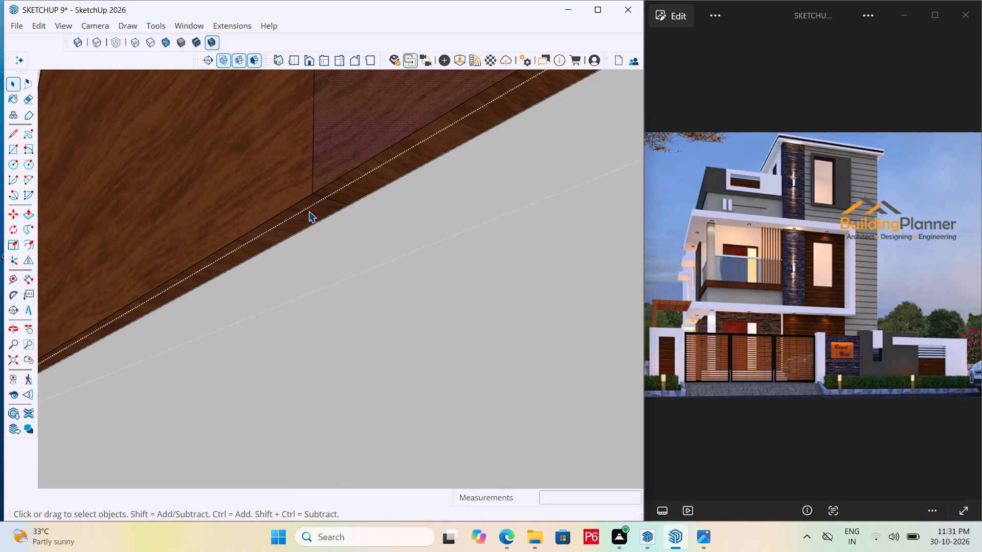
pyautogui.press('p')
pyautogui.click(308, 211)
pyautogui.scroll(-16, 331, 326)
pyautogui.scroll(-5, 254, 302)
pyautogui.moveTo(254, 314); pyautogui.dragTo(285, 420, button='middle')
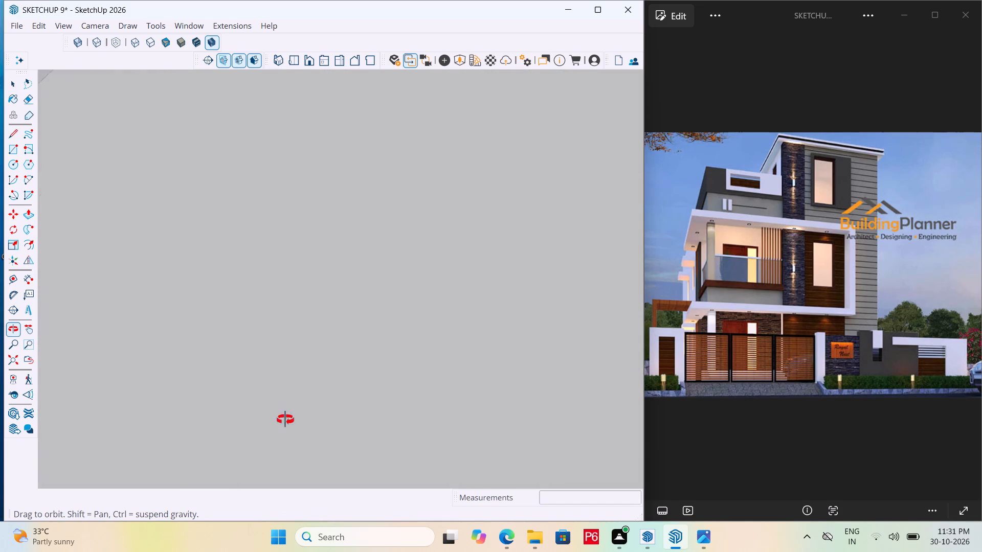
pyautogui.moveTo(285, 420); pyautogui.dragTo(322, 551, button='middle')
pyautogui.scroll(-20, 275, 239)
pyautogui.scroll(-16, 275, 239)
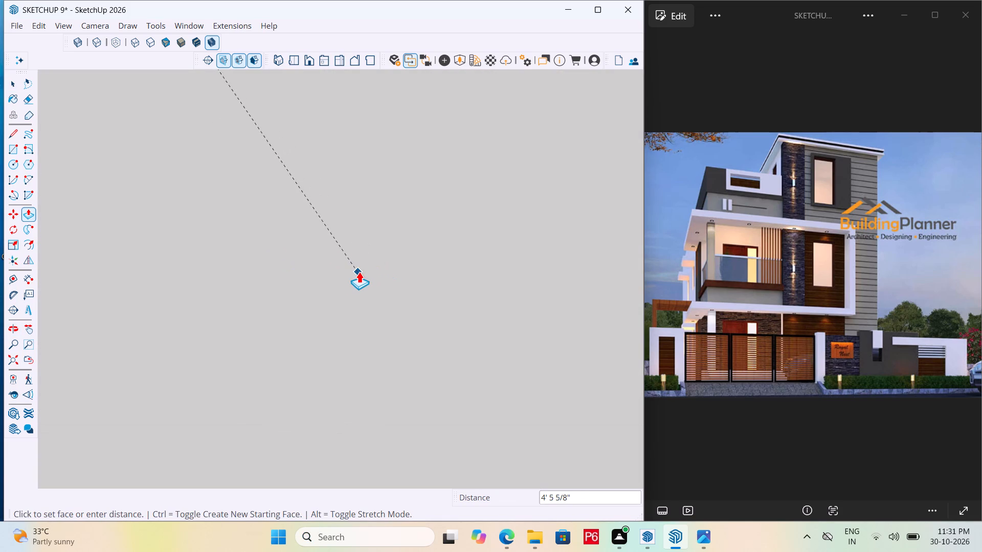
pyautogui.scroll(-20, 359, 271)
pyautogui.scroll(-20, 359, 271)
pyautogui.scroll(-13, 359, 271)
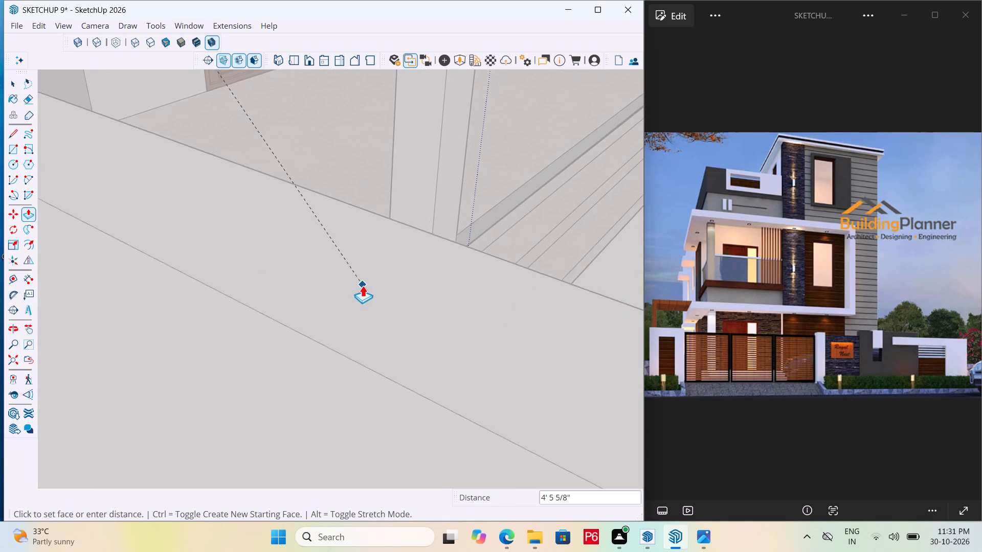
pyautogui.scroll(-20, 363, 285)
pyautogui.scroll(-14, 363, 285)
pyautogui.scroll(-6, 382, 337)
pyautogui.scroll(-7, 386, 399)
pyautogui.scroll(7, 291, 156)
pyautogui.scroll(2, 354, 149)
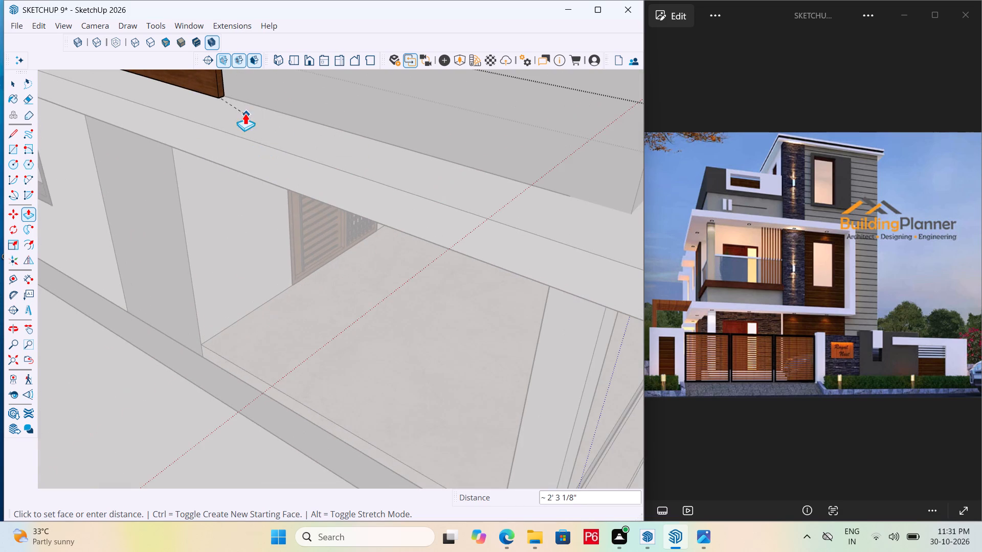
pyautogui.scroll(-7, 330, 172)
pyautogui.scroll(-6, 350, 254)
pyautogui.moveTo(313, 189); pyautogui.dragTo(298, 136, button='middle')
pyautogui.scroll(4, 298, 136)
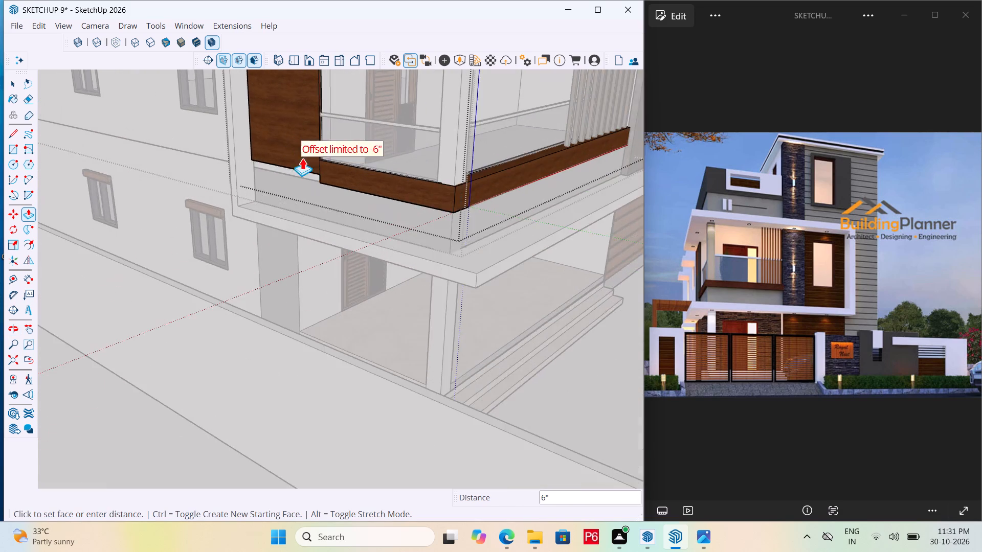
pyautogui.scroll(14, 302, 158)
pyautogui.scroll(3, 315, 201)
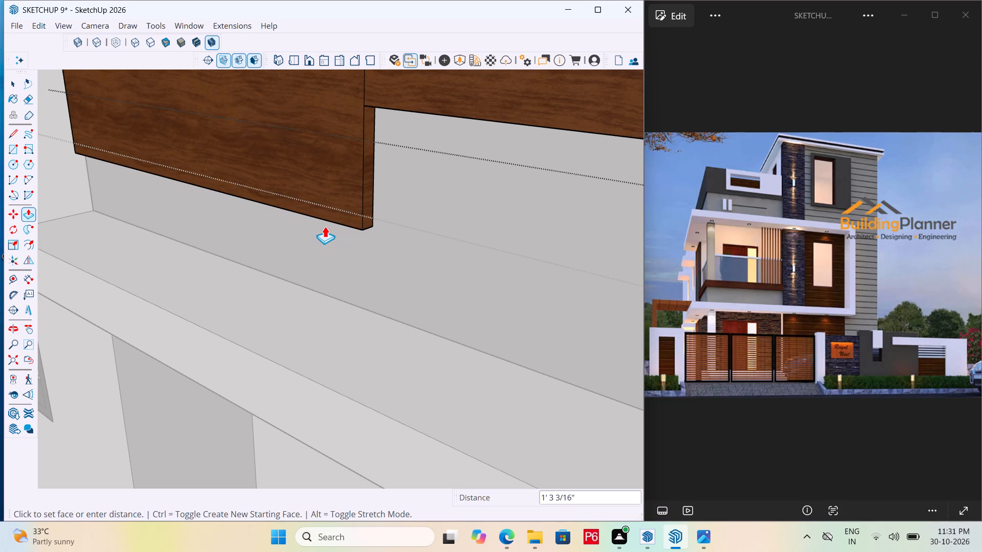
pyautogui.click(325, 225)
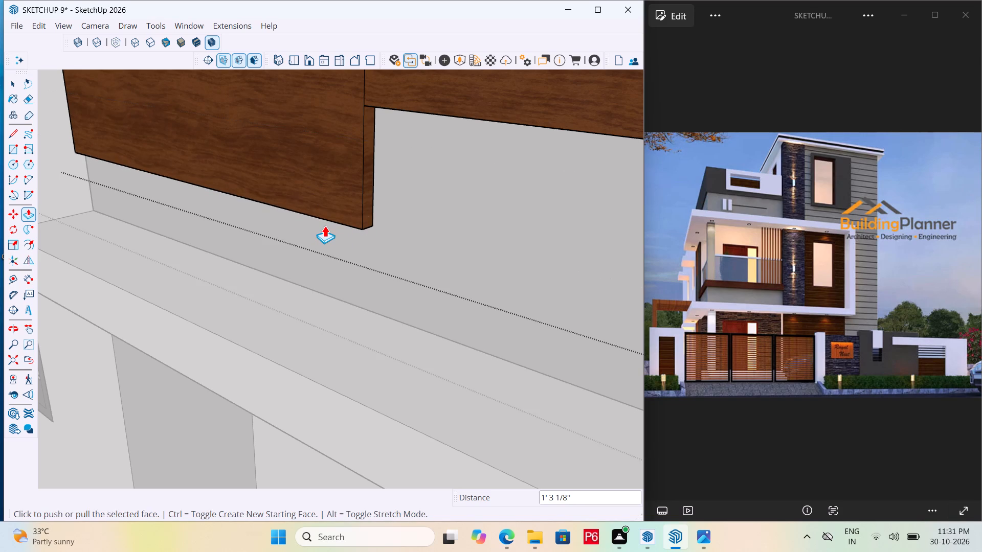
# Extend the wooden panel's underside down to the white ledge as a separate section with a new starting face.
pyautogui.moveTo(338, 218); pyautogui.dragTo(323, 160, button='middle')
pyautogui.scroll(11, 322, 158)
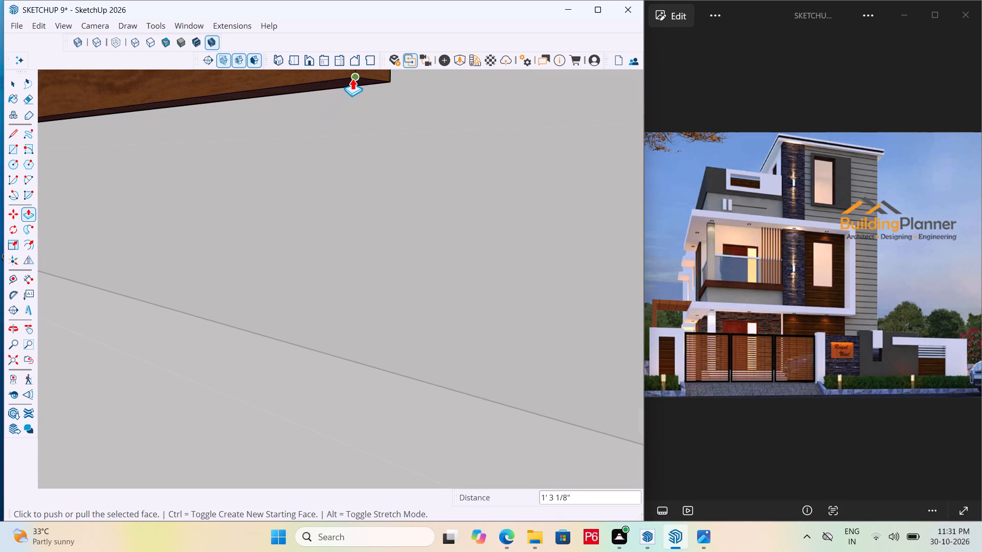
pyautogui.click(352, 79)
pyautogui.scroll(-7, 334, 248)
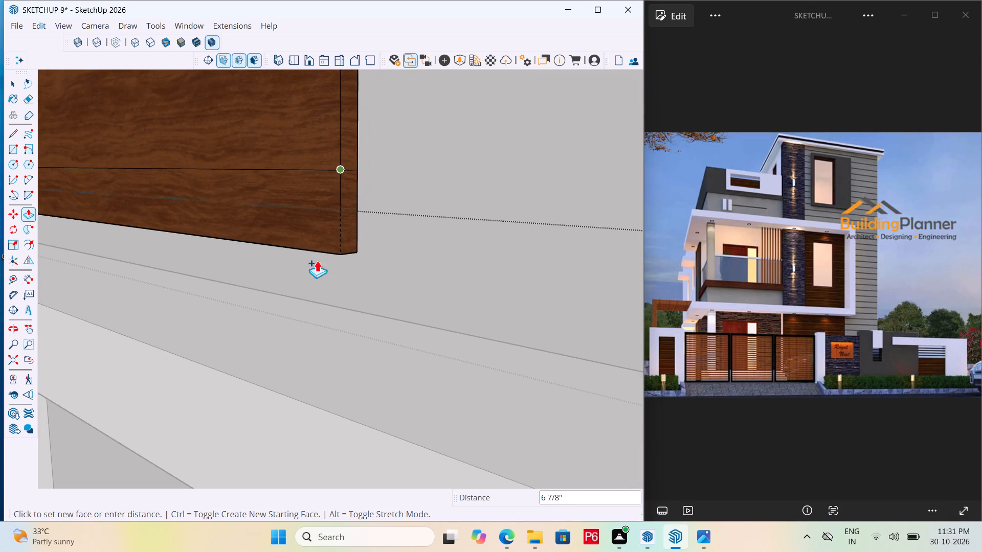
pyautogui.click(330, 347)
pyautogui.press('space')
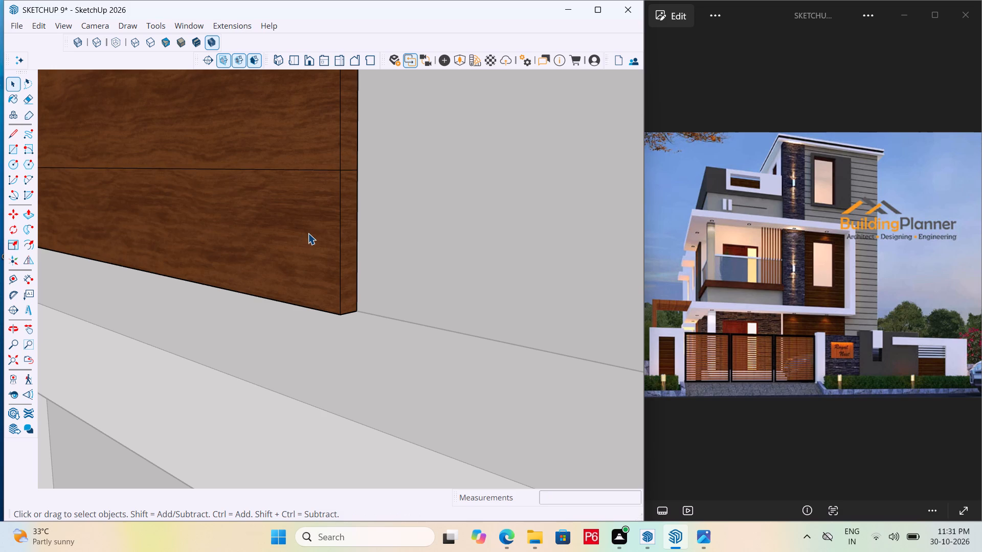
# Pull the outer face of the panel's new lower section out about 8' 11 1/16" toward the side boundary wall.
pyautogui.click(308, 233)
pyautogui.press('p')
pyautogui.click(308, 233)
pyautogui.scroll(-11, 218, 241)
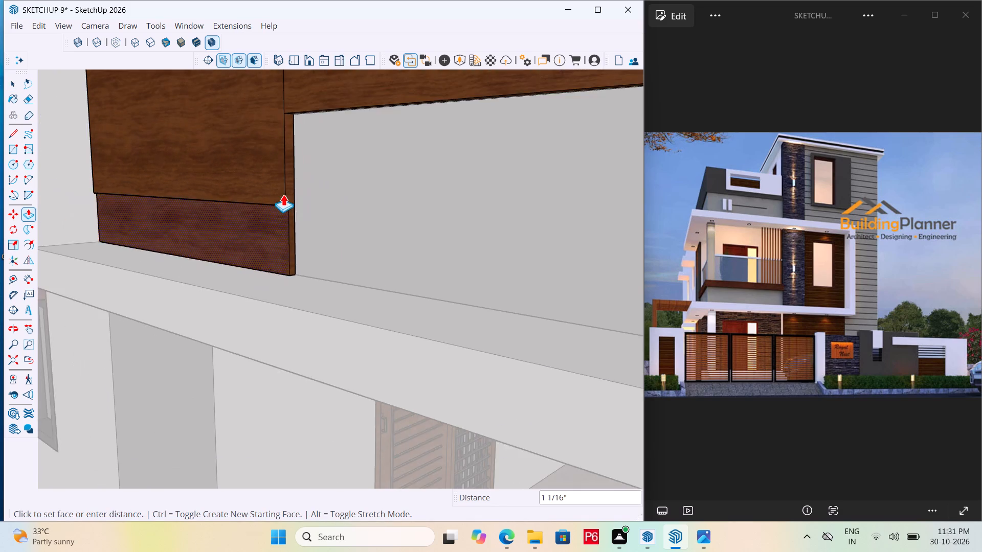
pyautogui.scroll(-19, 283, 194)
pyautogui.moveTo(413, 261); pyautogui.dragTo(374, 300, button='middle')
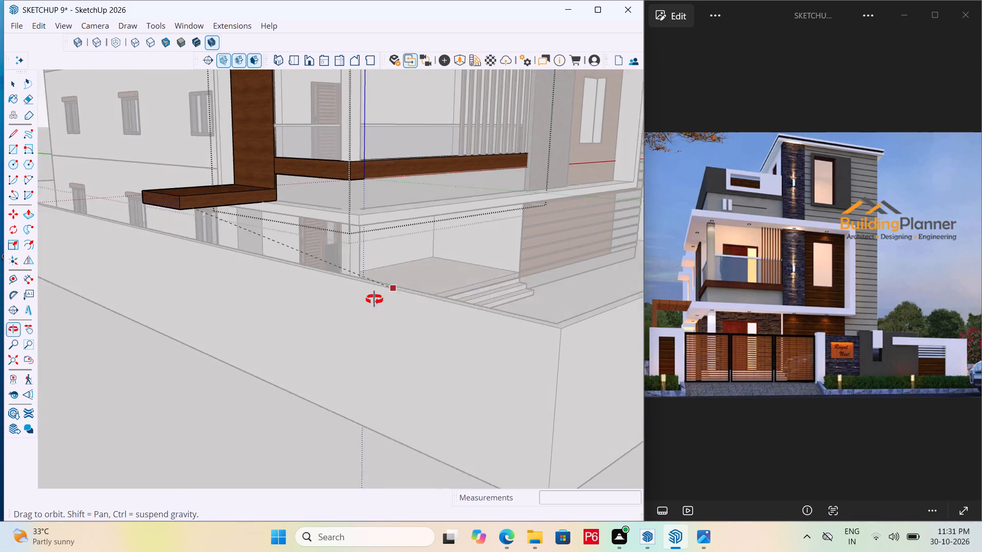
pyautogui.moveTo(374, 300); pyautogui.dragTo(262, 360, button='middle')
pyautogui.moveTo(122, 334); pyautogui.dragTo(232, 312, button='middle')
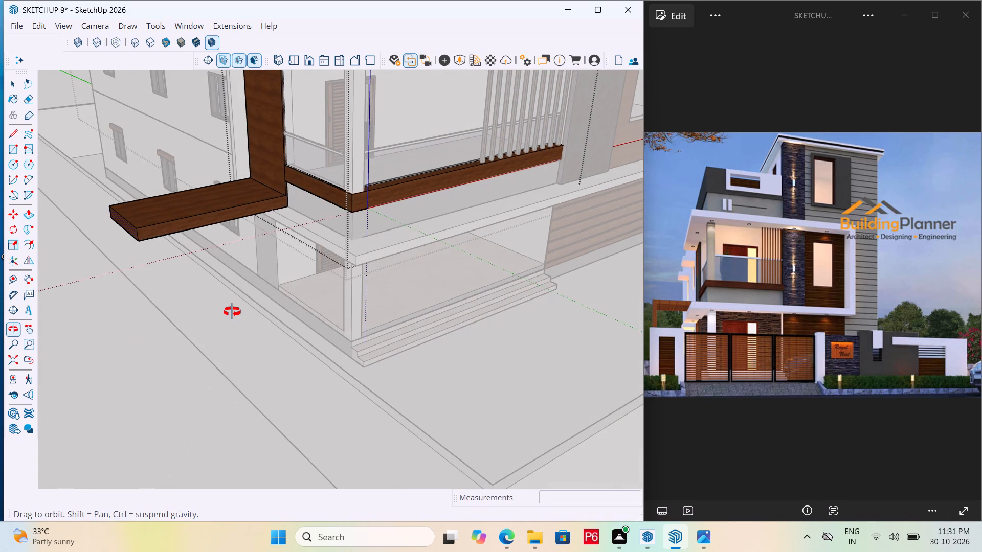
pyautogui.moveTo(232, 312); pyautogui.dragTo(228, 314, button='middle')
pyautogui.click(269, 331)
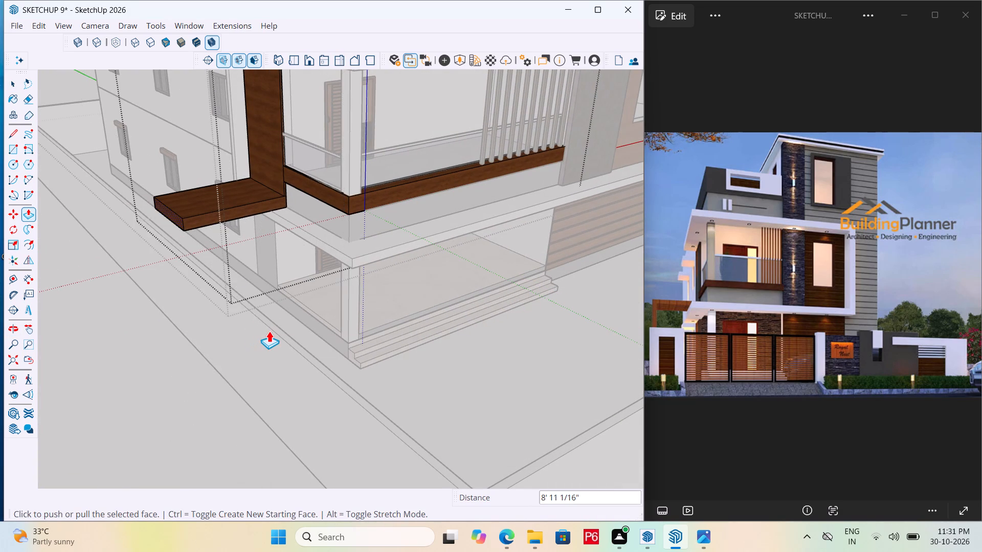
# Open the boundary wall and pull the outer face of the canopy-side wall outward by 4".
pyautogui.scroll(-7, 175, 220)
pyautogui.press('space')
pyautogui.click(258, 333)
pyautogui.doubleClick(251, 331)
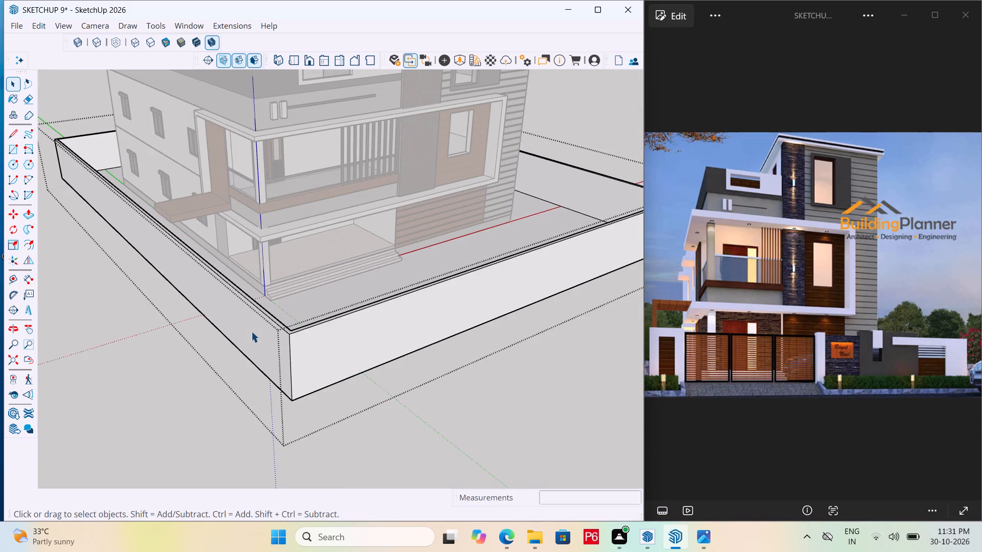
pyautogui.click(227, 304)
pyautogui.press('p')
pyautogui.click(227, 304)
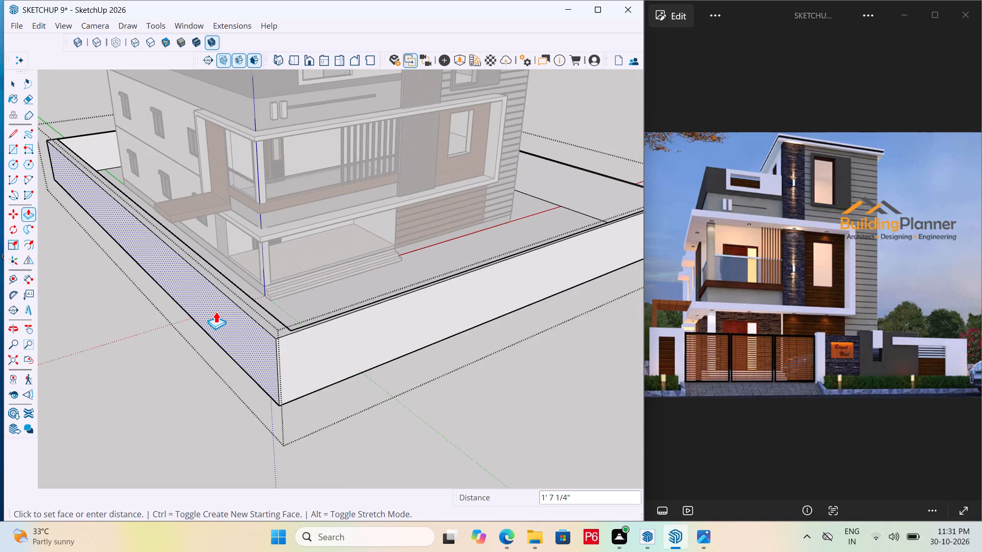
pyautogui.write('4"')
pyautogui.press('Return')
# Open the nested wood cladding and pull the canopy's outer end face out by 6" toward the side boundary wall.
pyautogui.scroll(10, 148, 206)
pyautogui.moveTo(190, 226); pyautogui.dragTo(202, 237, button='middle')
pyautogui.press('space')
pyautogui.tripleClick(198, 248)
pyautogui.click(195, 243)
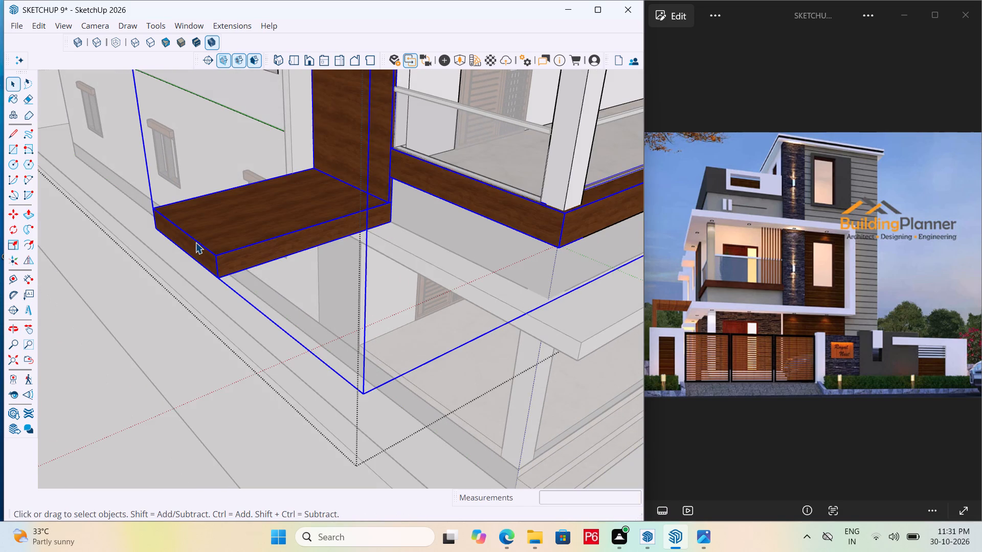
pyautogui.doubleClick(191, 244)
pyautogui.doubleClick(188, 240)
pyautogui.press('p')
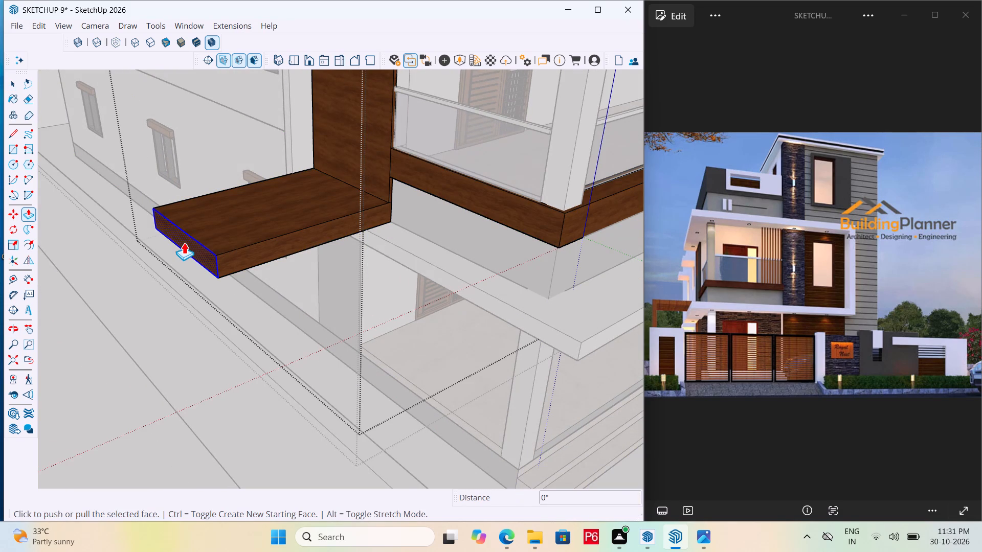
pyautogui.click(184, 242)
pyautogui.scroll(12, 253, 366)
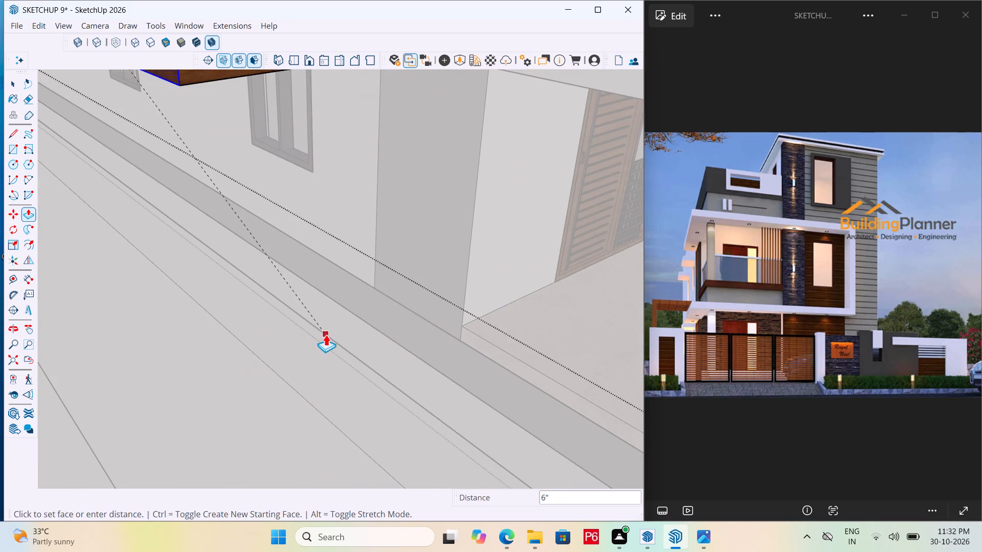
pyautogui.moveTo(326, 333); pyautogui.dragTo(219, 340, button='middle')
pyautogui.click(326, 361)
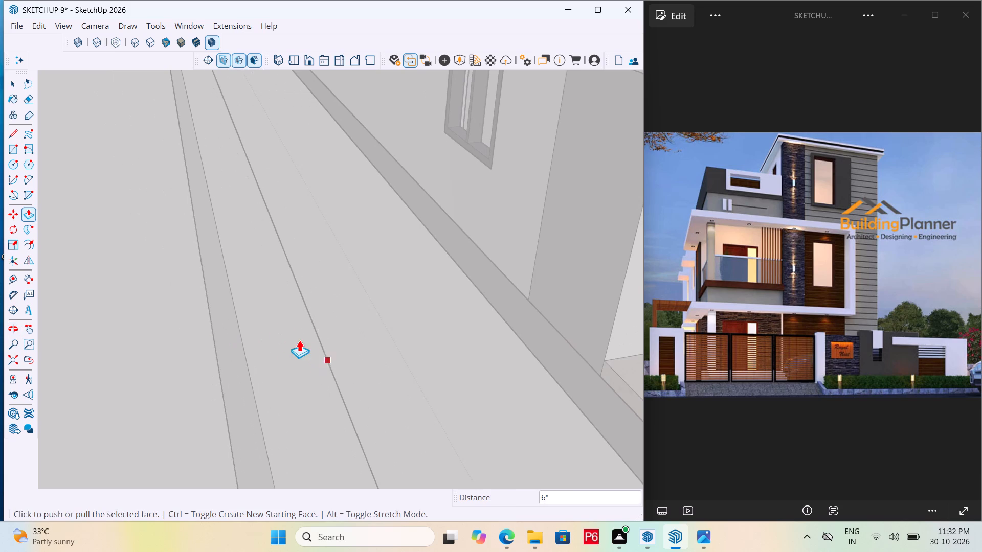
# Extend the canopy's end by 10" to the side boundary wall's outer edge as a separate section with a new starting face.
pyautogui.scroll(-8, 281, 300)
pyautogui.moveTo(242, 311); pyautogui.dragTo(285, 320, button='middle')
pyautogui.click(299, 126)
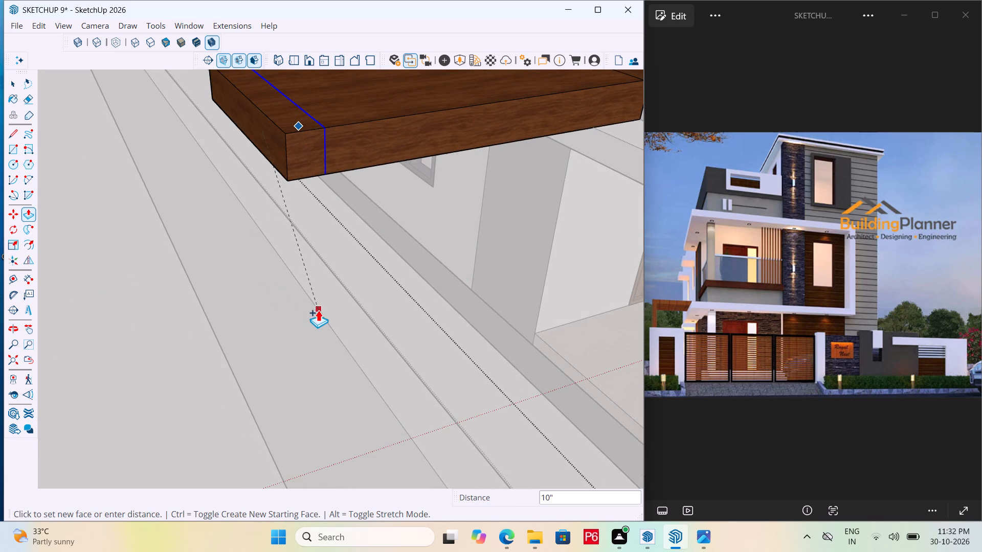
pyautogui.click(318, 310)
# Pull the underside of the canopy's new end section down about 2' 2 1/2" toward the boundary wall.
pyautogui.moveTo(308, 275); pyautogui.dragTo(289, 200, button='middle')
pyautogui.scroll(-7, 195, 294)
pyautogui.moveTo(255, 153); pyautogui.dragTo(247, 88, button='middle')
pyautogui.scroll(5, 206, 131)
pyautogui.press('space')
pyautogui.click(235, 120)
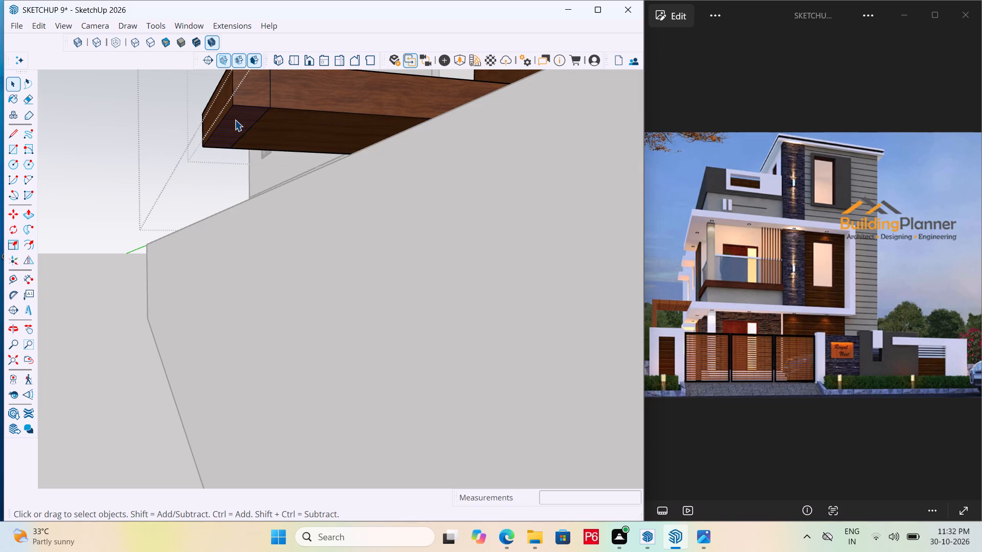
pyautogui.press('p')
pyautogui.click(235, 120)
pyautogui.moveTo(296, 185); pyautogui.dragTo(301, 320, button='middle')
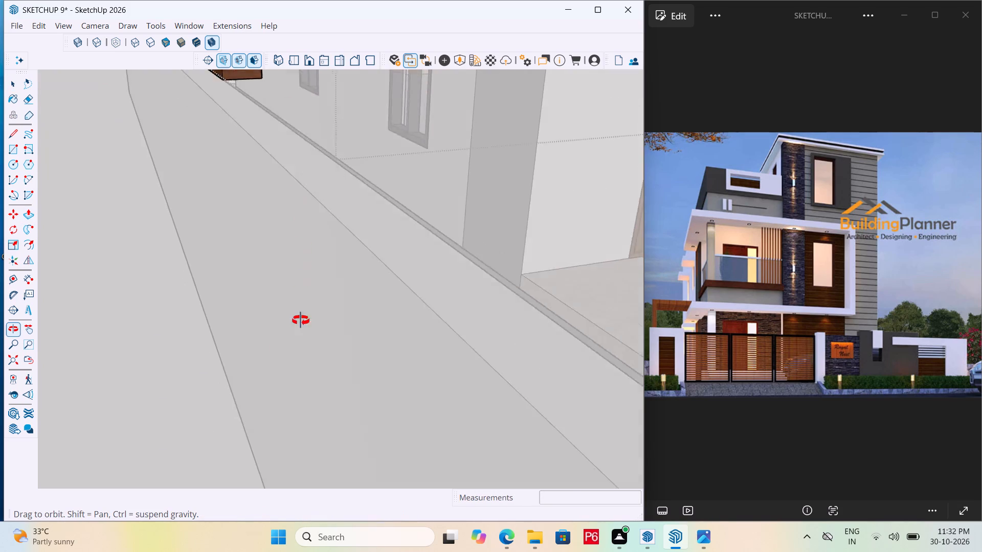
pyautogui.moveTo(301, 320); pyautogui.dragTo(301, 344, button='middle')
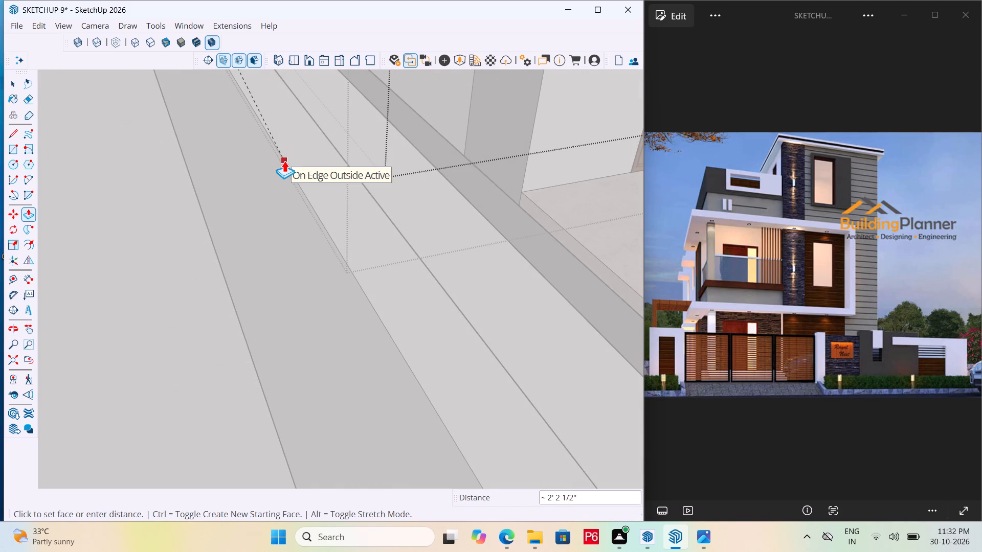
pyautogui.scroll(-6, 284, 163)
pyautogui.click(284, 163)
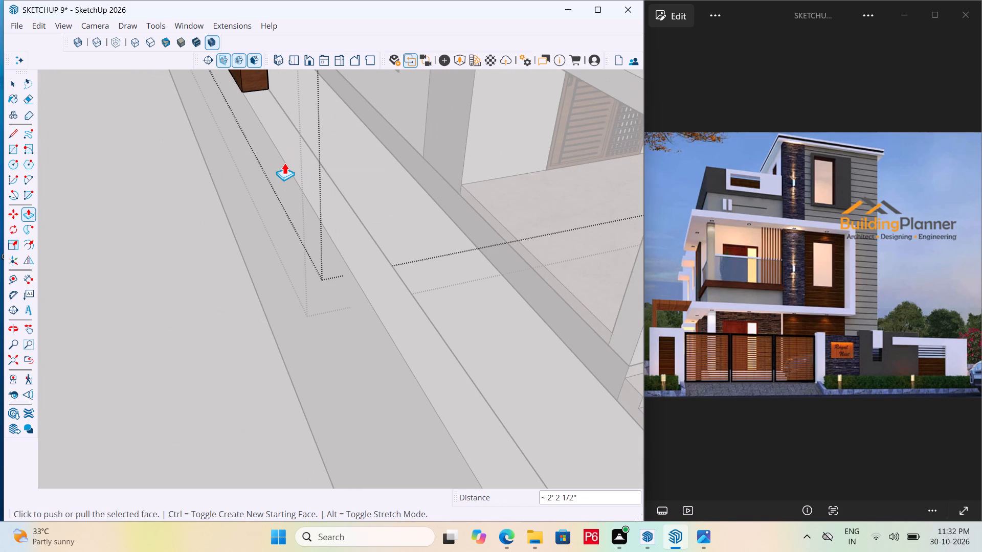
# Save the model.
pyautogui.hotkey('ctrl', 's')
pyautogui.hotkey('ctrl', 's')
pyautogui.hotkey('ctrl', 's')
pyautogui.hotkey('ctrl', 's')
pyautogui.hotkey('ctrl', 's')
pyautogui.press('space')
# Erase the seam lines between the canopy slab and its end section on the top and front faces.
pyautogui.scroll(-2, 278, 163)
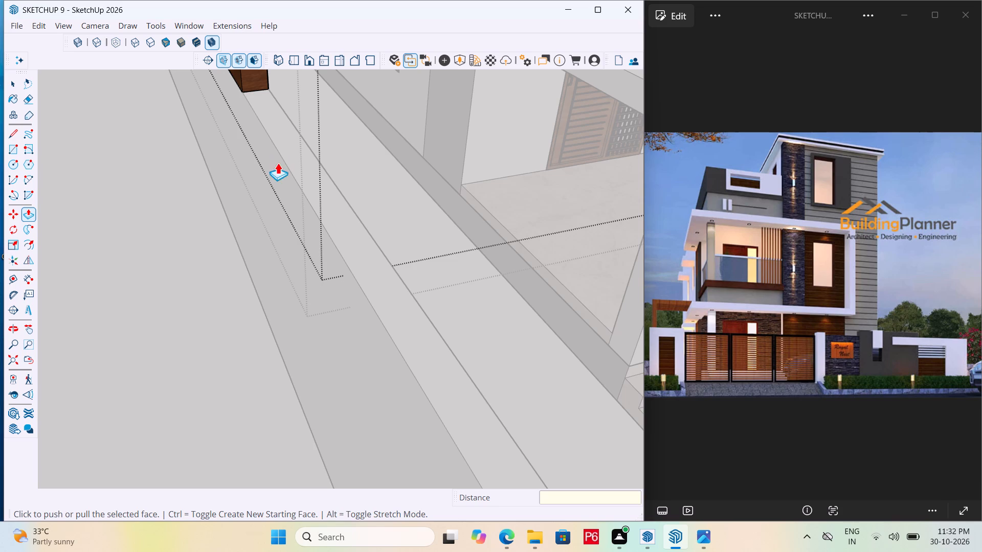
pyautogui.scroll(-5, 278, 163)
pyautogui.press('space')
pyautogui.scroll(-16, 270, 163)
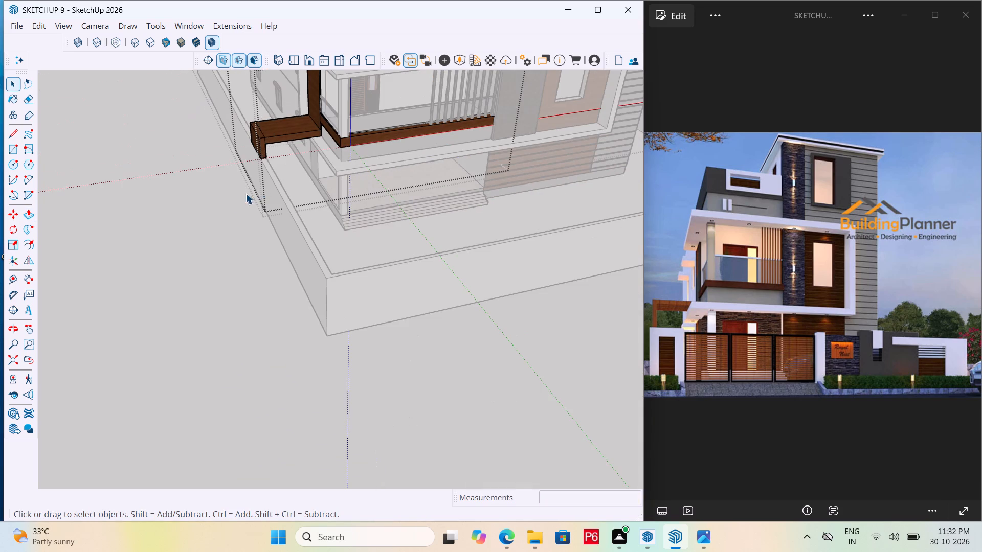
pyautogui.click(222, 221)
pyautogui.scroll(13, 256, 121)
pyautogui.doubleClick(262, 143)
pyautogui.doubleClick(270, 143)
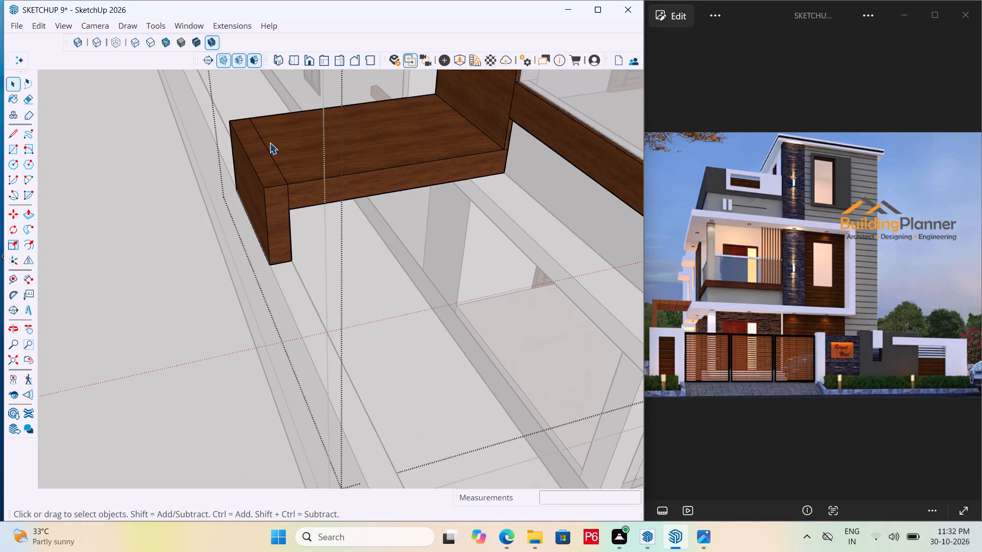
pyautogui.scroll(5, 255, 145)
pyautogui.press('e')
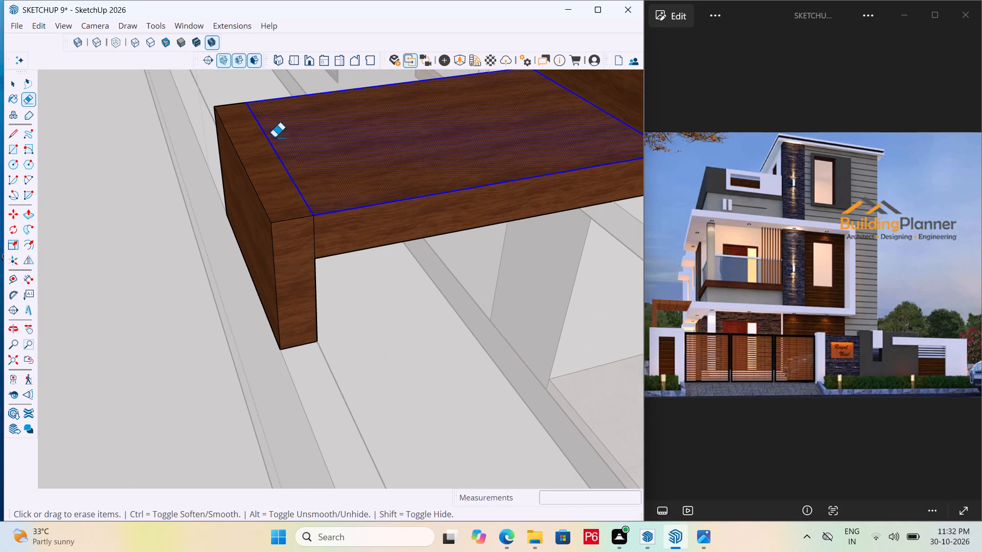
pyautogui.moveTo(270, 137); pyautogui.dragTo(263, 137)
pyautogui.click(263, 137)
pyautogui.moveTo(320, 229); pyautogui.dragTo(307, 230)
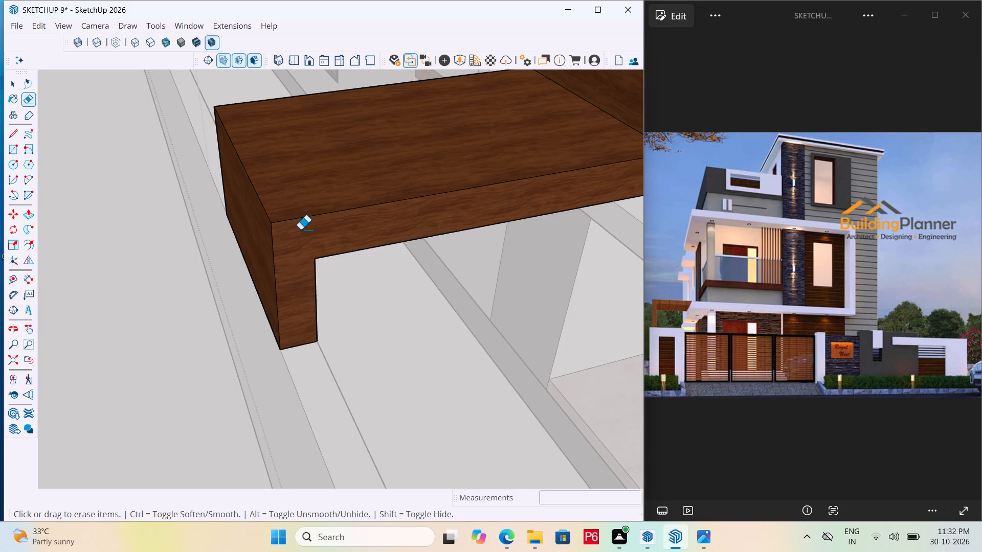
# Erase the remaining seam lines on the canopy's rear side and where the vertical wooden panel meets the balcony band.
pyautogui.scroll(-13, 291, 214)
pyautogui.moveTo(275, 269); pyautogui.dragTo(822, 287, button='middle')
pyautogui.scroll(10, 397, 203)
pyautogui.moveTo(515, 151); pyautogui.dragTo(562, 165)
pyautogui.scroll(-8, 384, 163)
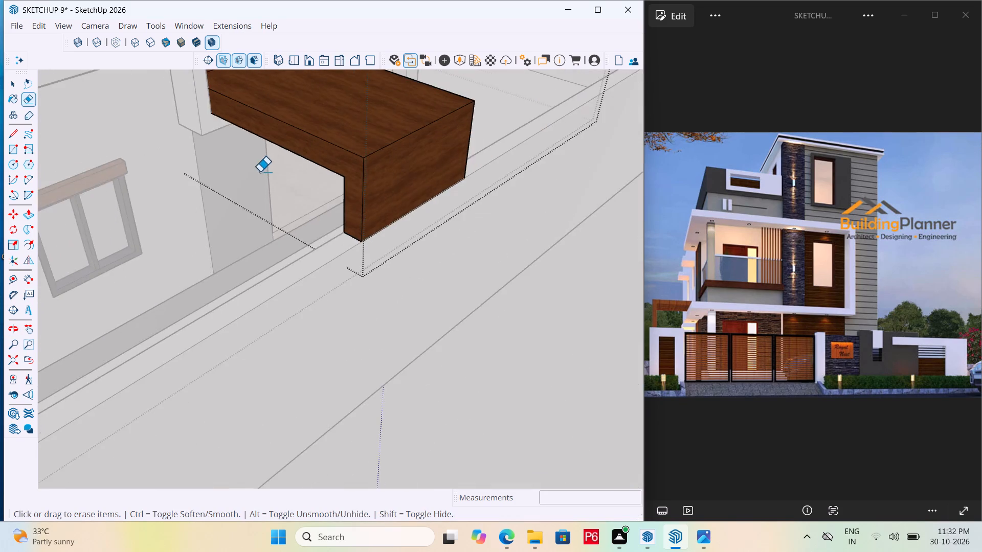
pyautogui.scroll(-5, 286, 183)
pyautogui.moveTo(463, 167); pyautogui.dragTo(0, 163, button='middle')
pyautogui.scroll(13, 558, 59)
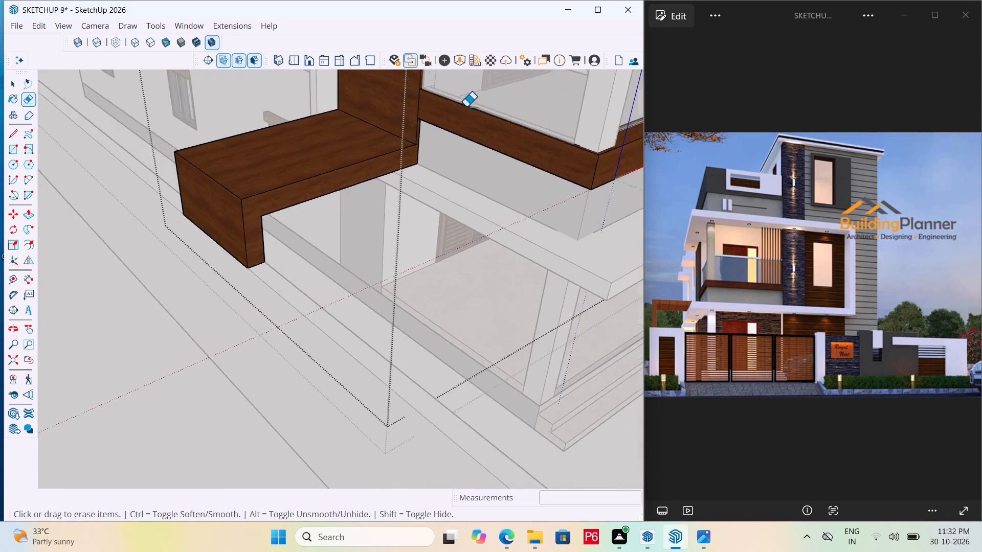
pyautogui.scroll(15, 466, 107)
pyautogui.moveTo(343, 108); pyautogui.dragTo(368, 113)
# Save the model with the cleaned-up wooden canopy.
pyautogui.scroll(-9, 359, 133)
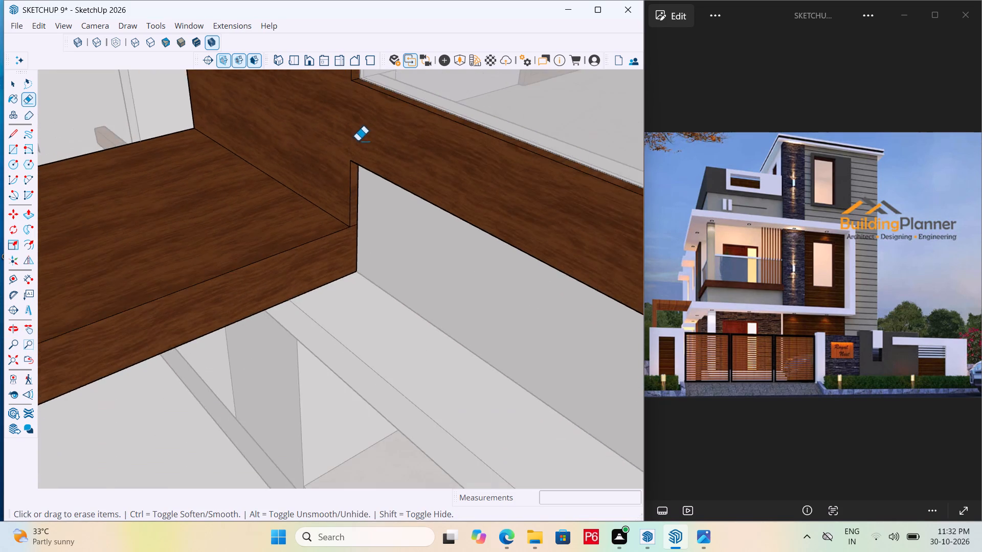
pyautogui.scroll(-17, 358, 141)
pyautogui.scroll(-9, 379, 166)
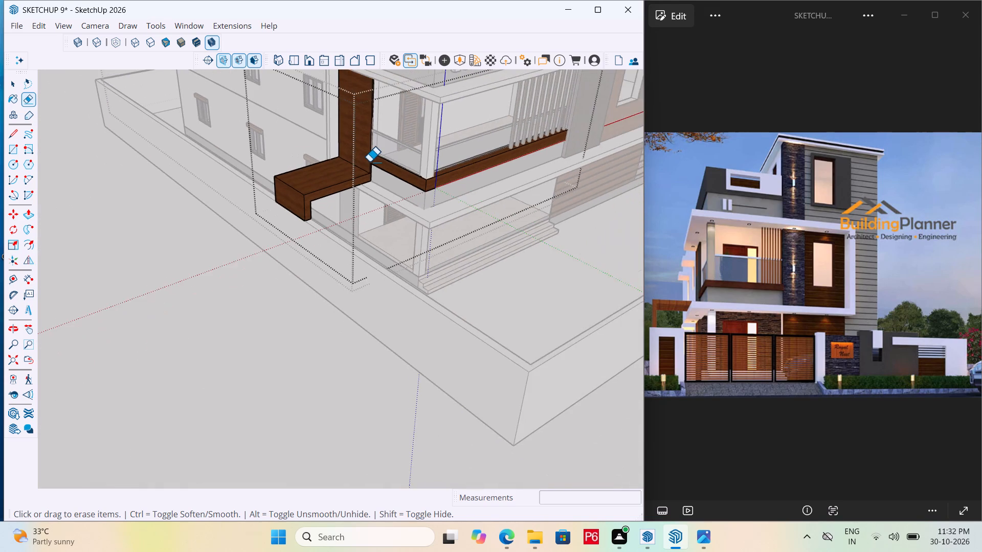
pyautogui.hotkey('ctrl', 's')
pyautogui.hotkey('ctrl', 's')
pyautogui.hotkey('ctrl', 's')
pyautogui.hotkey('ctrl', 's')
pyautogui.hotkey('ctrl', 's')
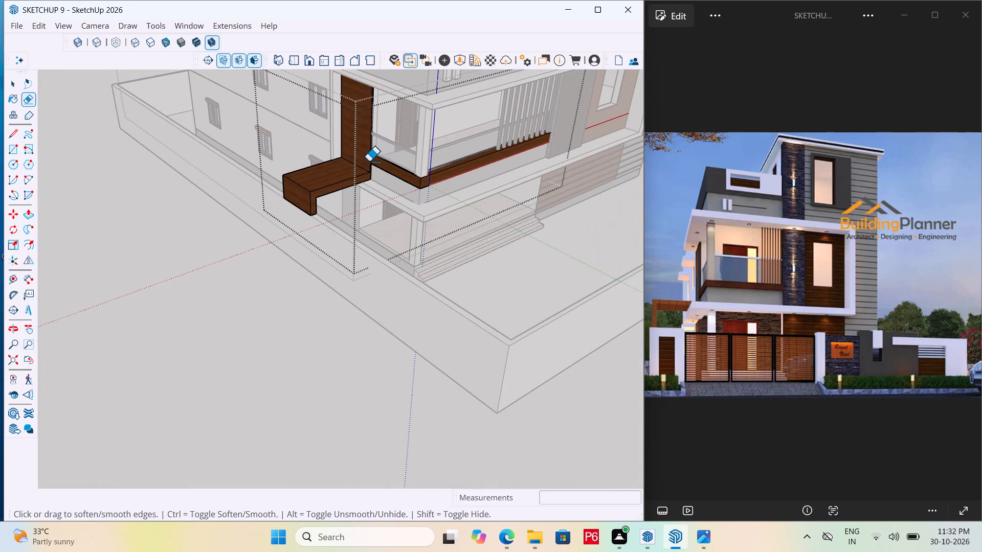
# Exit the nested wood cladding groups and save the model.
pyautogui.press('space')
pyautogui.moveTo(163, 234); pyautogui.dragTo(164, 228)
pyautogui.doubleClick(139, 212)
pyautogui.tripleClick(130, 201)
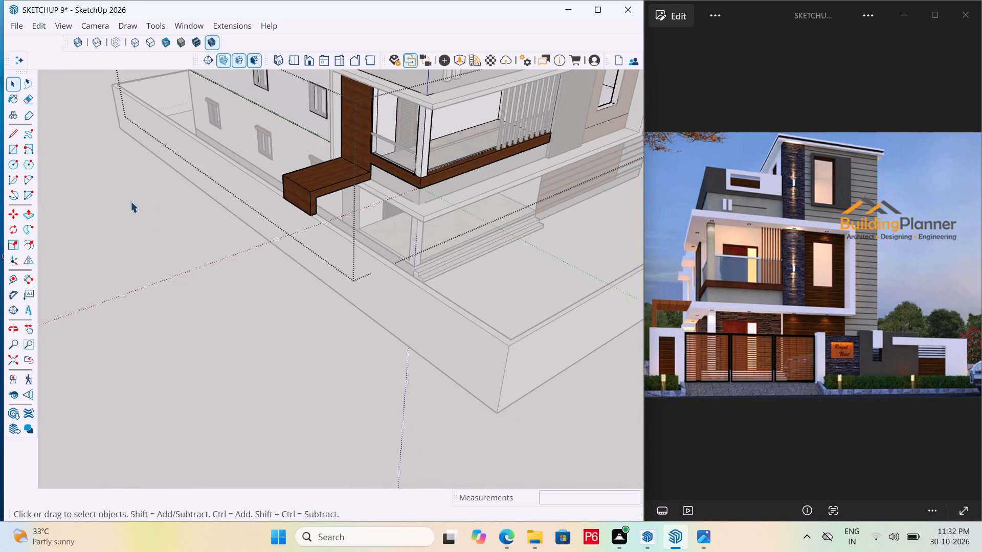
pyautogui.scroll(-5, 124, 185)
pyautogui.moveTo(274, 183); pyautogui.dragTo(158, 93, button='middle')
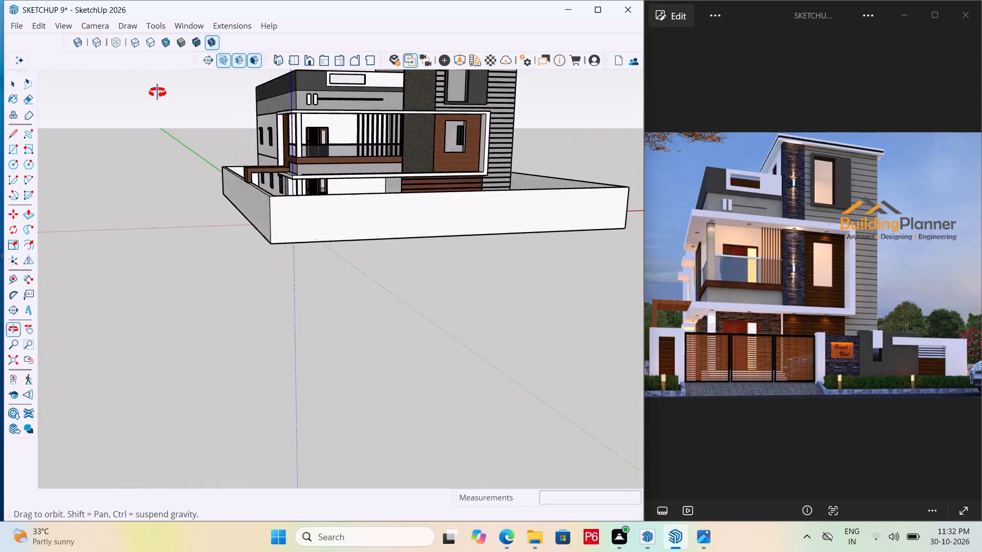
pyautogui.moveTo(158, 93); pyautogui.dragTo(298, 156, button='middle')
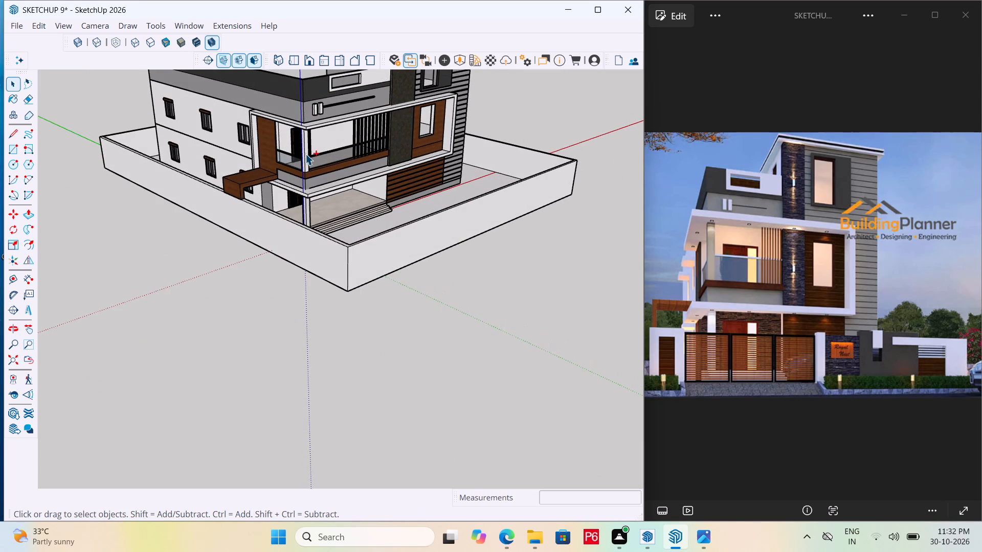
pyautogui.hotkey('ctrl', 's')
pyautogui.hotkey('ctrl', 's')
pyautogui.hotkey('ctrl', 's')
pyautogui.hotkey('ctrl', 's')
pyautogui.hotkey('ctrl', 's')
# Open the boundary wall and draw a line across its top from the canopy-side front inner corner to the outer edge.
pyautogui.moveTo(365, 248); pyautogui.dragTo(348, 254, button='middle')
pyautogui.moveTo(348, 254); pyautogui.dragTo(225, 250, button='middle')
pyautogui.moveTo(271, 251); pyautogui.dragTo(284, 256, button='middle')
pyautogui.scroll(5, 284, 256)
pyautogui.moveTo(261, 235); pyautogui.dragTo(280, 333, button='middle')
pyautogui.scroll(11, 269, 347)
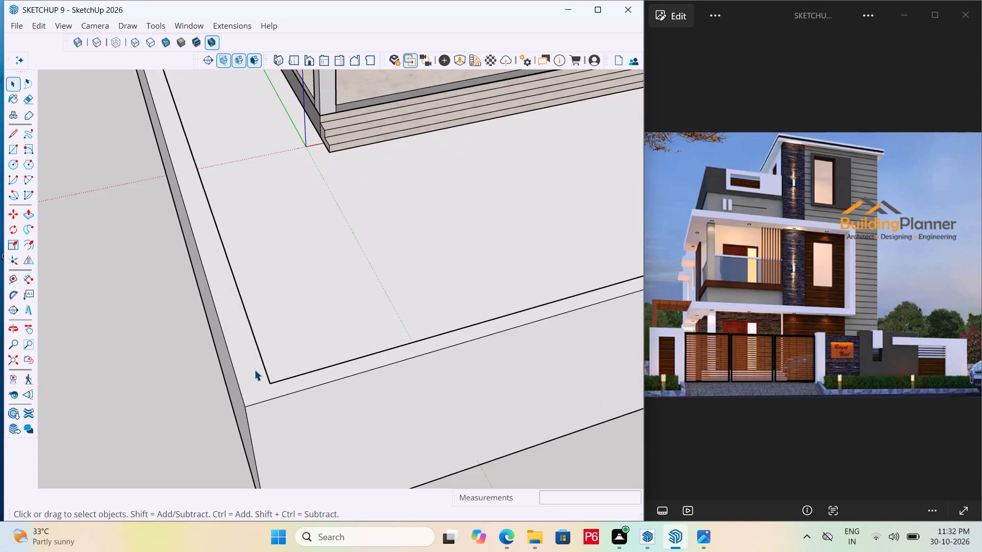
pyautogui.press('l')
pyautogui.press('space')
pyautogui.click(267, 385)
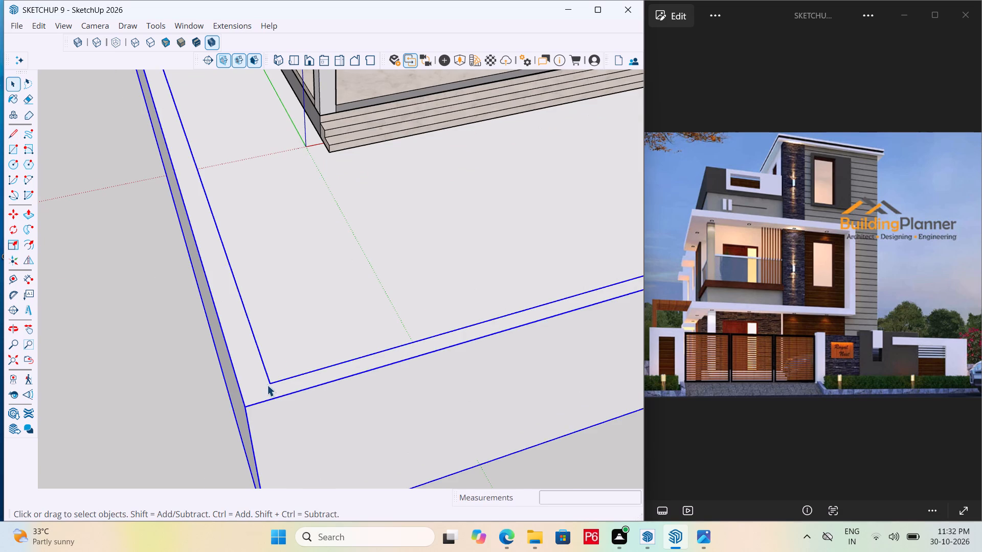
pyautogui.click(267, 385)
pyautogui.click(258, 385)
pyautogui.click(255, 380)
pyautogui.press('l')
pyautogui.click(272, 379)
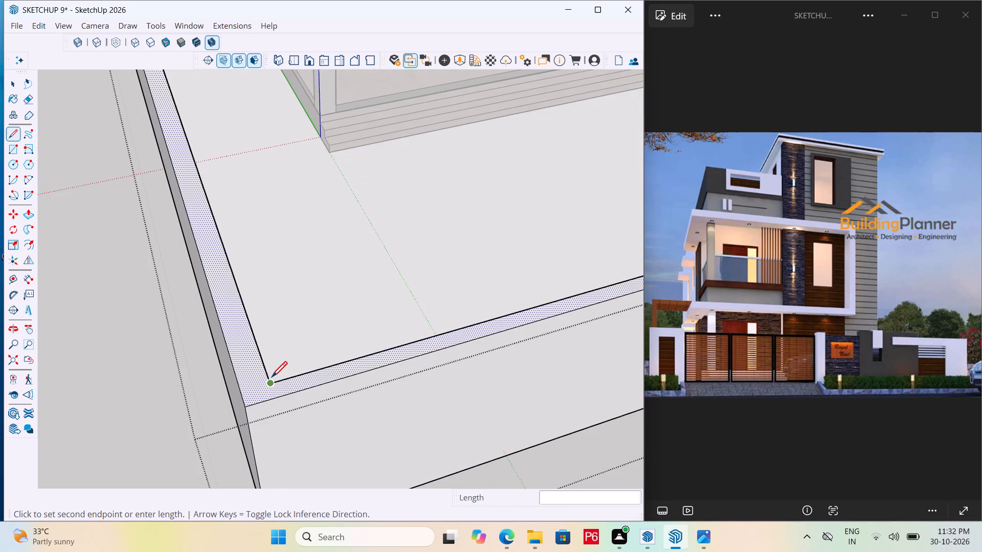
pyautogui.click(243, 389)
# Draw a matching line across the wall top at the opposite front corner to separate the front wall's top face.
pyautogui.scroll(-10, 206, 367)
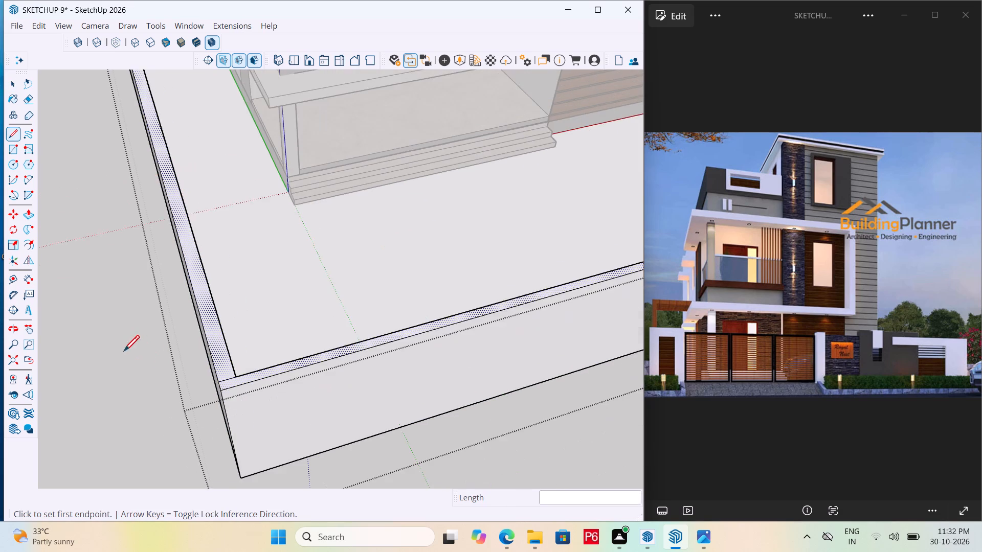
pyautogui.scroll(-9, 124, 353)
pyautogui.scroll(20, 507, 292)
pyautogui.scroll(4, 507, 292)
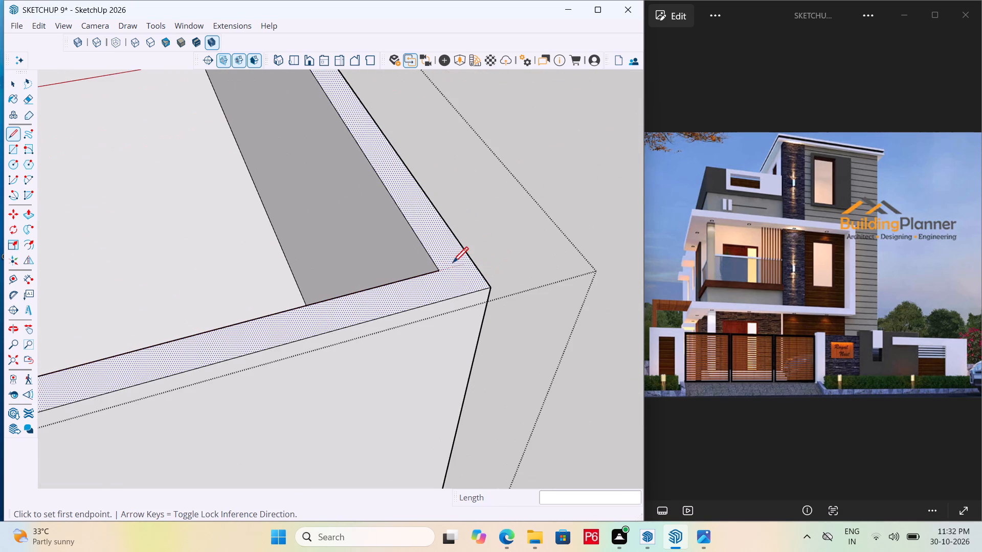
pyautogui.moveTo(436, 273); pyautogui.dragTo(446, 268)
pyautogui.click(471, 261)
pyautogui.scroll(-8, 499, 248)
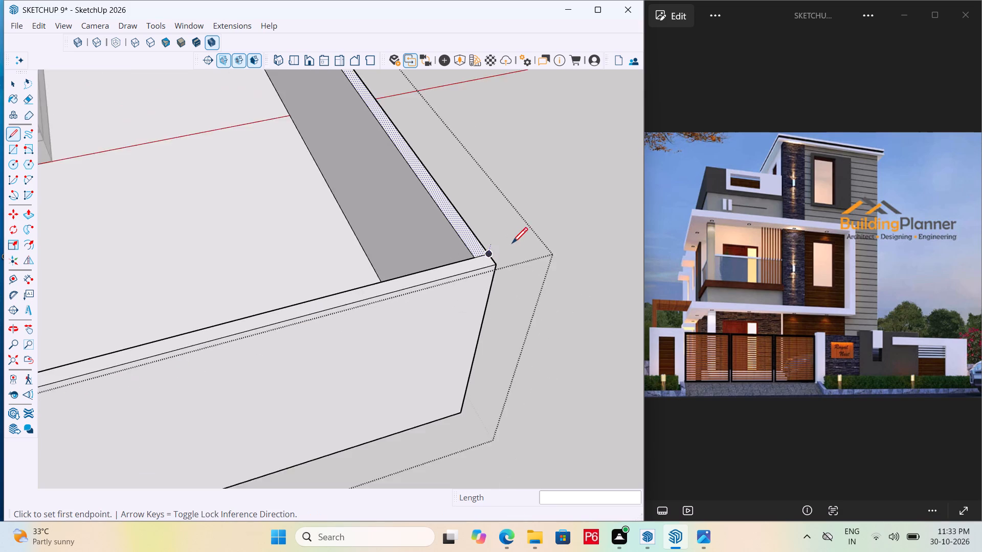
# Save the model with the divided boundary wall top.
pyautogui.scroll(-5, 512, 245)
pyautogui.hotkey('ctrl', 's')
pyautogui.hotkey('ctrl', 's')
pyautogui.hotkey('ctrl', 's')
pyautogui.hotkey('ctrl', 's')
pyautogui.hotkey('ctrl', 's')
pyautogui.scroll(-8, 523, 244)
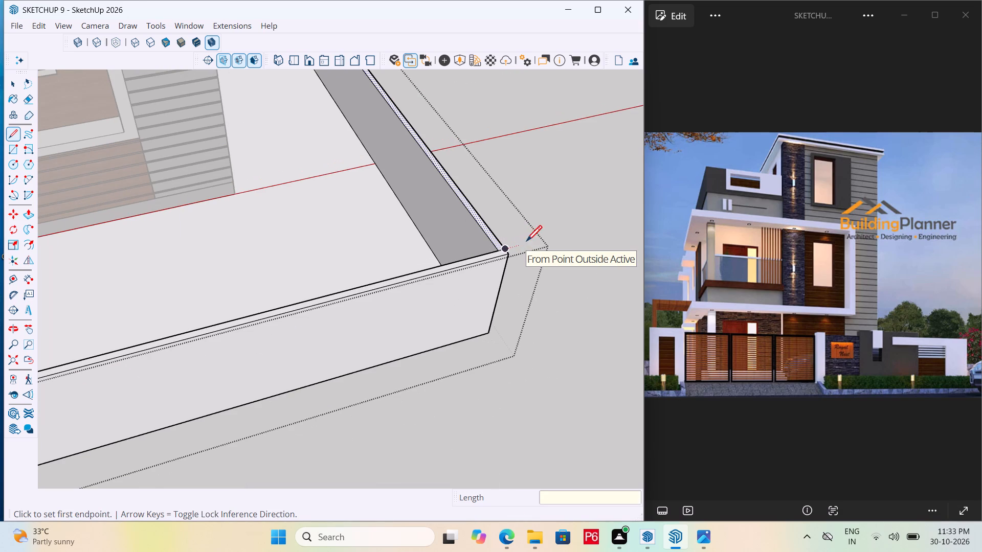
# Draw a 6" line across the front boundary wall's top, a short distance from the canopy-side front corner.
pyautogui.scroll(-15, 533, 242)
pyautogui.moveTo(385, 356); pyautogui.dragTo(422, 246, button='middle')
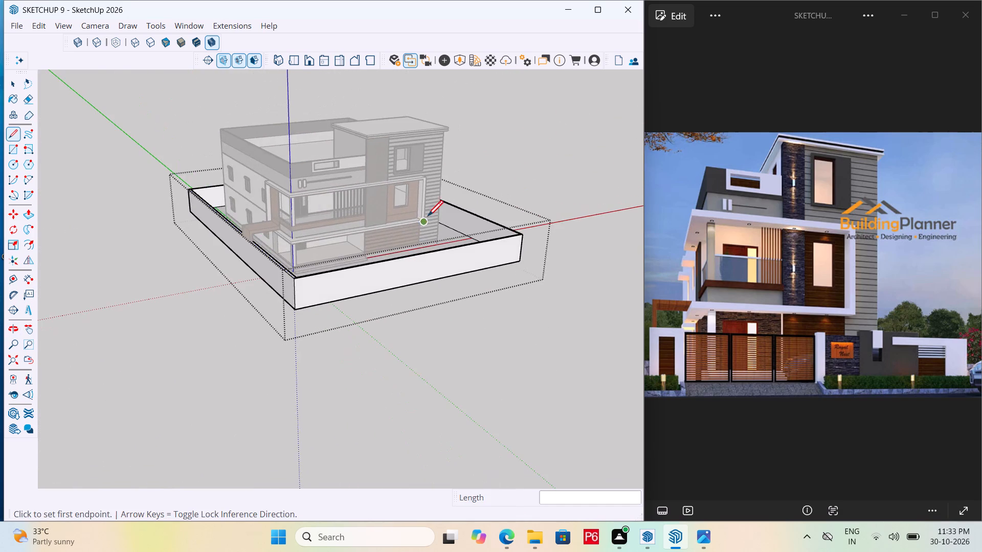
pyautogui.scroll(12, 279, 307)
pyautogui.moveTo(332, 251); pyautogui.dragTo(293, 302, button='middle')
pyautogui.scroll(2, 293, 302)
pyautogui.press('space')
pyautogui.scroll(1, 253, 329)
pyautogui.moveTo(253, 329); pyautogui.dragTo(269, 375, button='middle')
pyautogui.scroll(-4, 354, 278)
pyautogui.moveTo(342, 308); pyautogui.dragTo(326, 325, button='middle')
pyautogui.scroll(4, 310, 355)
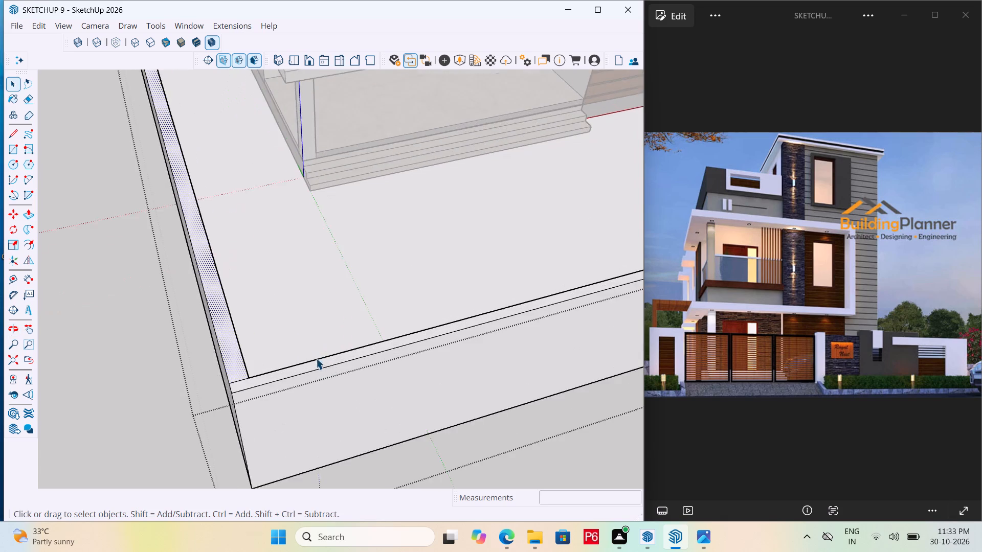
pyautogui.scroll(7, 316, 358)
pyautogui.press('l')
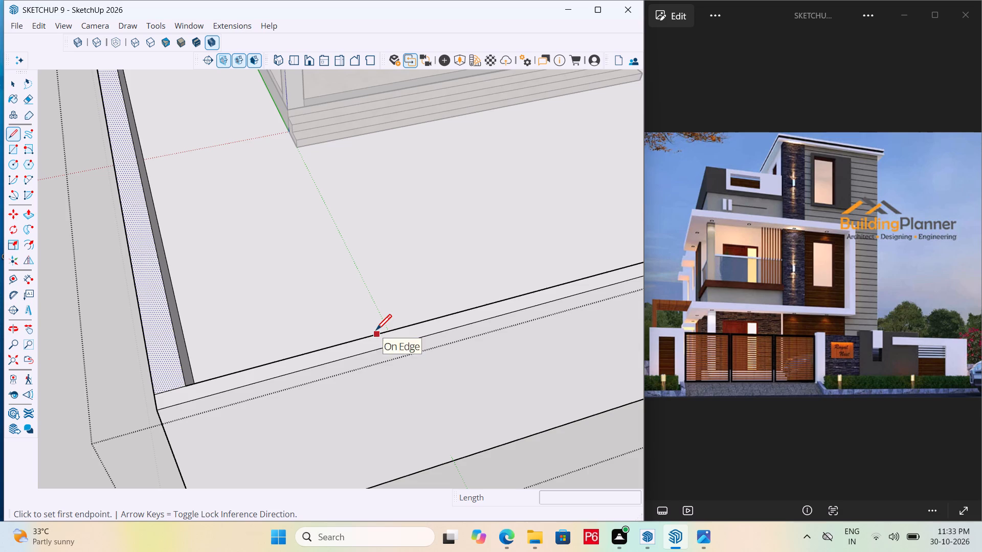
pyautogui.click(373, 332)
pyautogui.click(381, 350)
pyautogui.press('space')
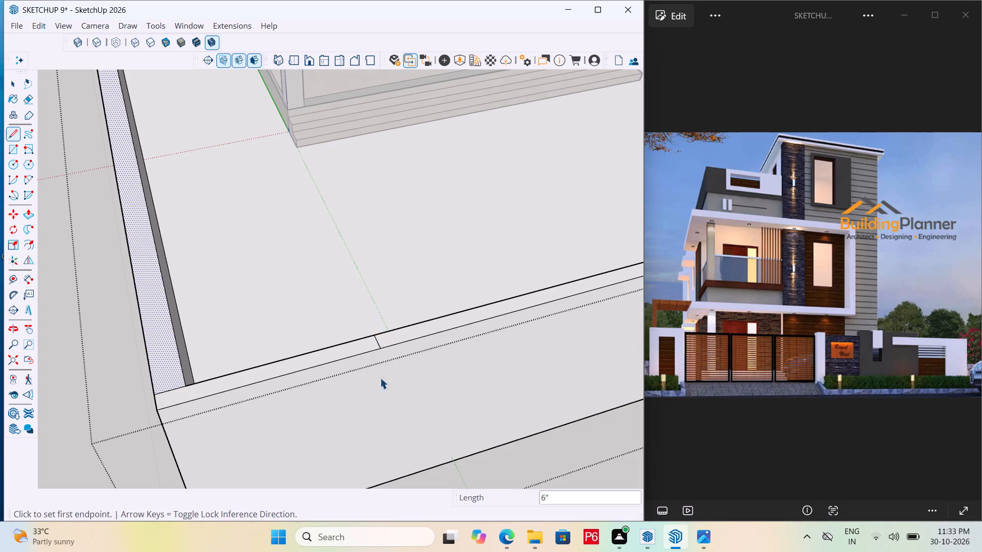
# Draw an 8' 6" vertical line down the wall's front face from the top division line to the bottom edge, and save.
pyautogui.moveTo(380, 378); pyautogui.dragTo(382, 308, button='middle')
pyautogui.scroll(-1, 380, 378)
pyautogui.press('l')
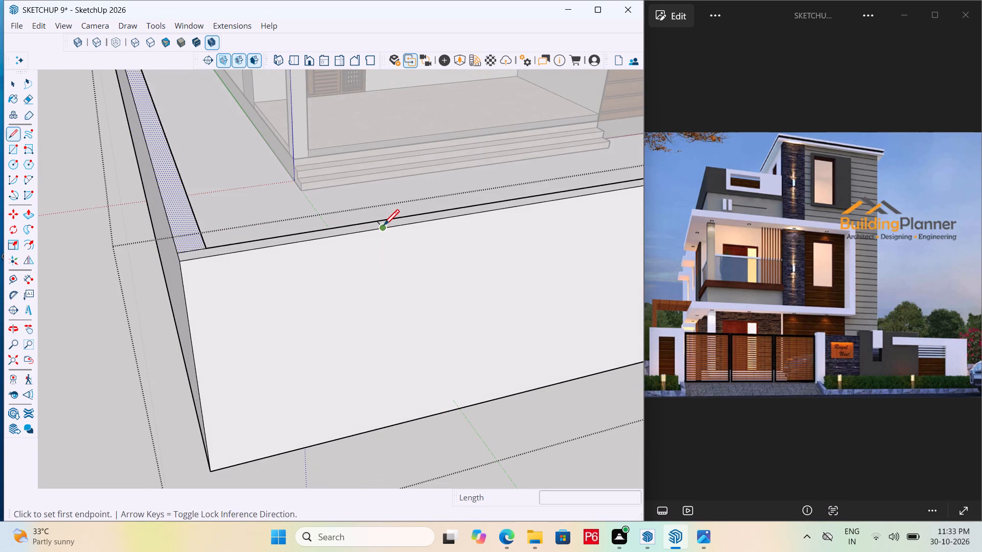
pyautogui.click(384, 227)
pyautogui.click(379, 432)
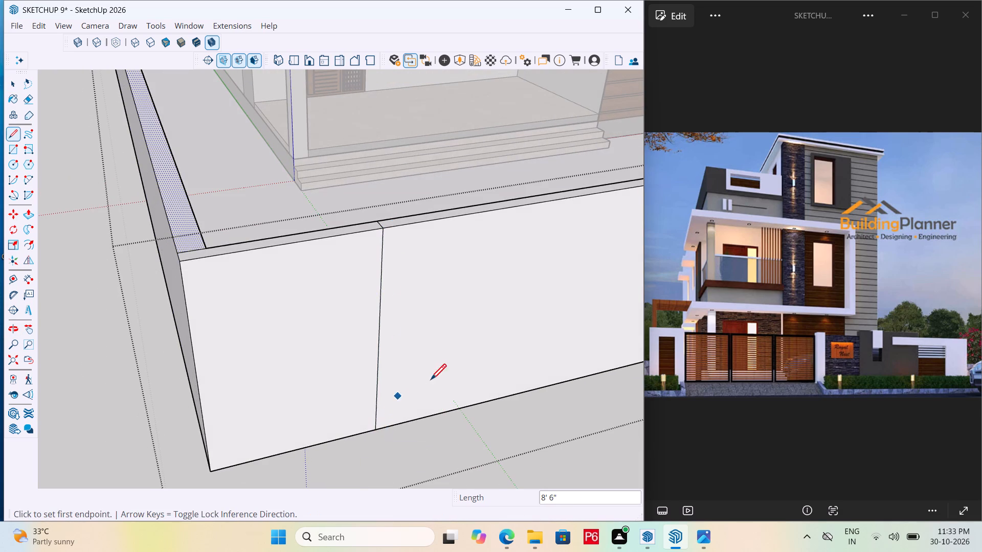
pyautogui.hotkey('ctrl', 's')
pyautogui.hotkey('ctrl', 's')
pyautogui.hotkey('ctrl', 's')
pyautogui.scroll(-3, 407, 344)
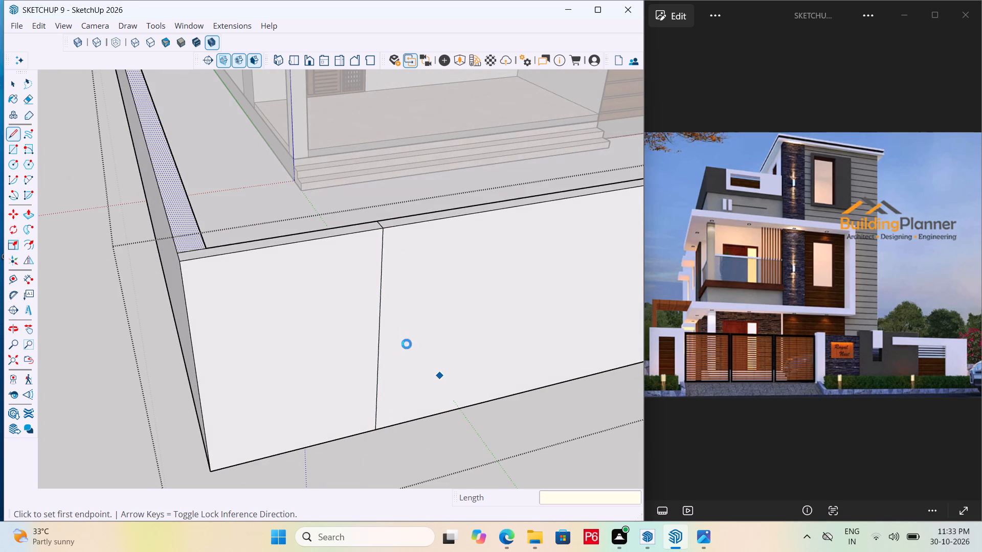
# Offset the outline of the canopy-side corner section's front face inward about 1' 8 11/16" and save the model.
pyautogui.moveTo(387, 332); pyautogui.dragTo(387, 305, button='middle')
pyautogui.press('space')
pyautogui.click(308, 298)
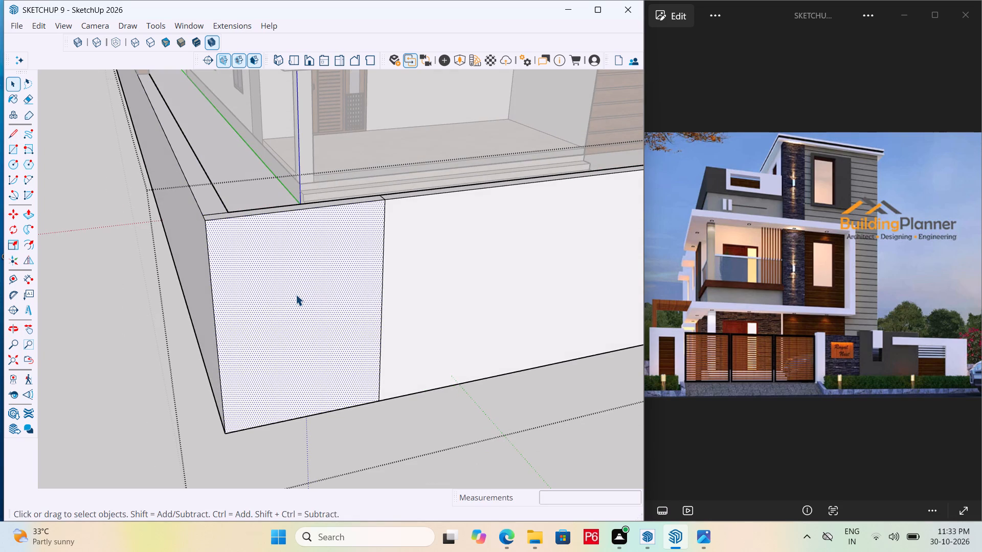
pyautogui.click(28, 244)
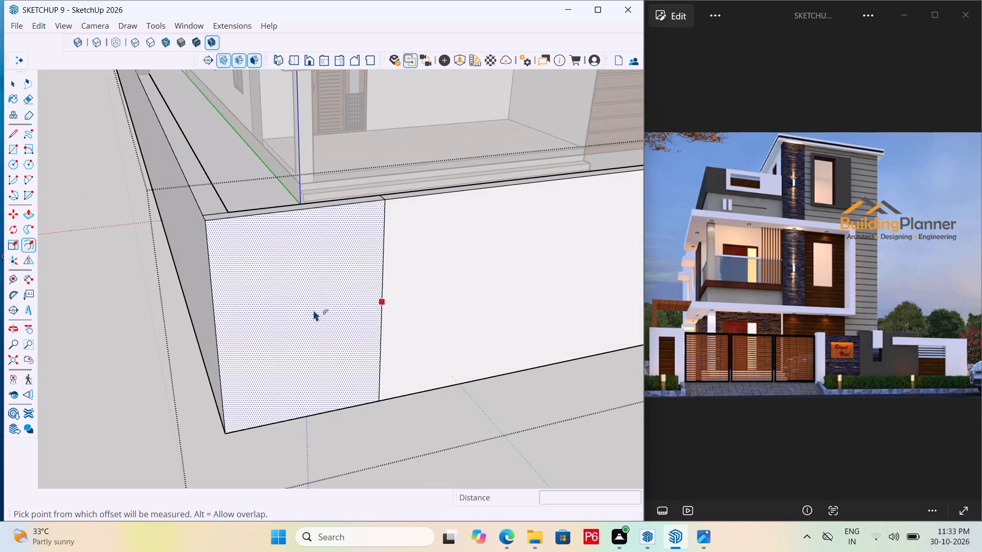
pyautogui.click(262, 307)
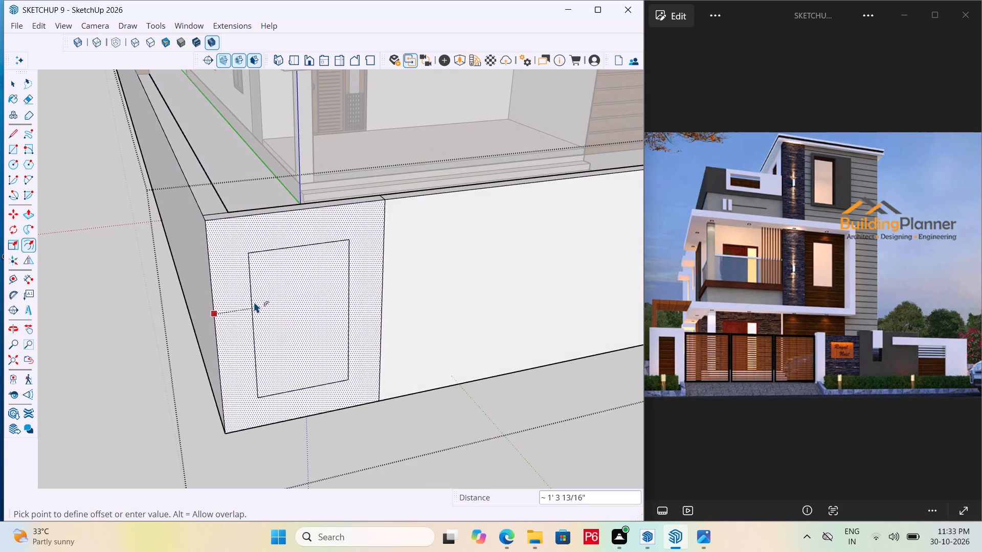
pyautogui.click(262, 289)
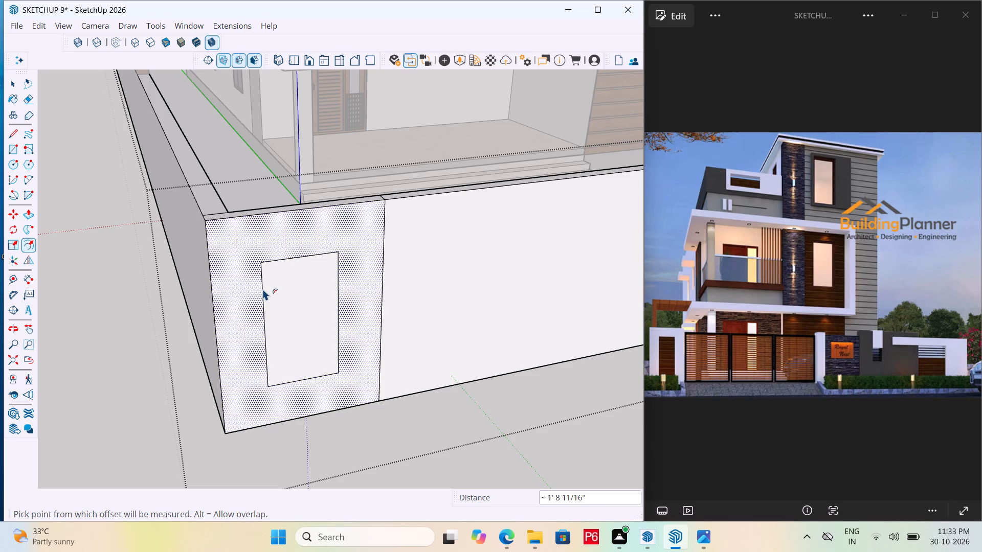
pyautogui.hotkey('ctrl', 's')
pyautogui.hotkey('ctrl', 's')
pyautogui.hotkey('ctrl', 's')
pyautogui.hotkey('ctrl', 's')
pyautogui.hotkey('ctrl', 's')
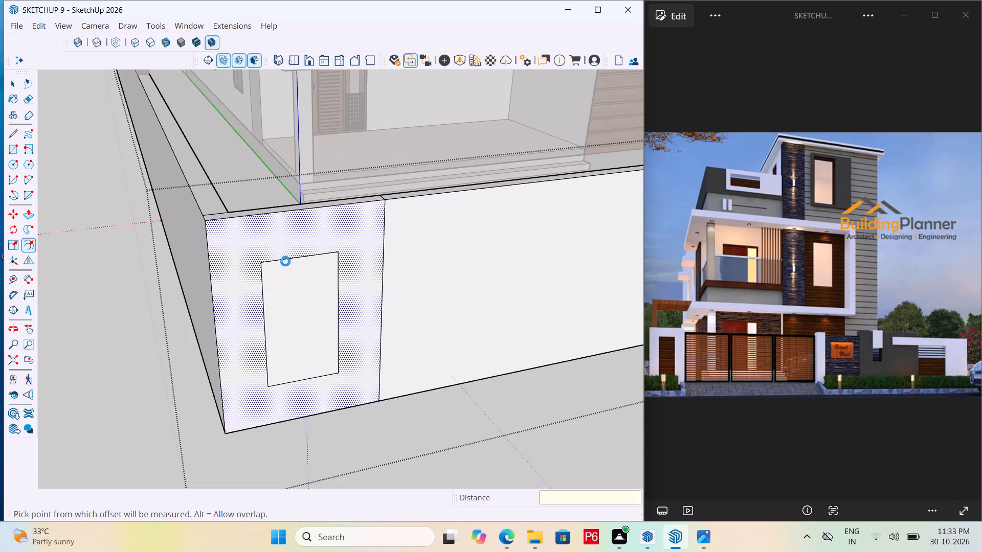
# Raise the corner wall section's top face about 3 13/16" with Push/Pull and save the model.
pyautogui.moveTo(279, 237); pyautogui.dragTo(307, 265, button='middle')
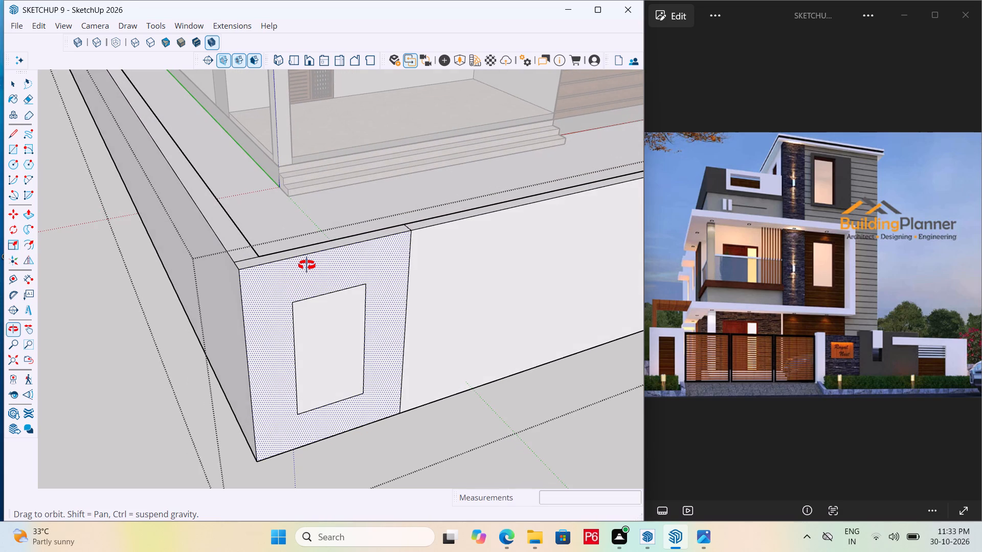
pyautogui.moveTo(307, 265); pyautogui.dragTo(288, 269, button='middle')
pyautogui.scroll(5, 286, 244)
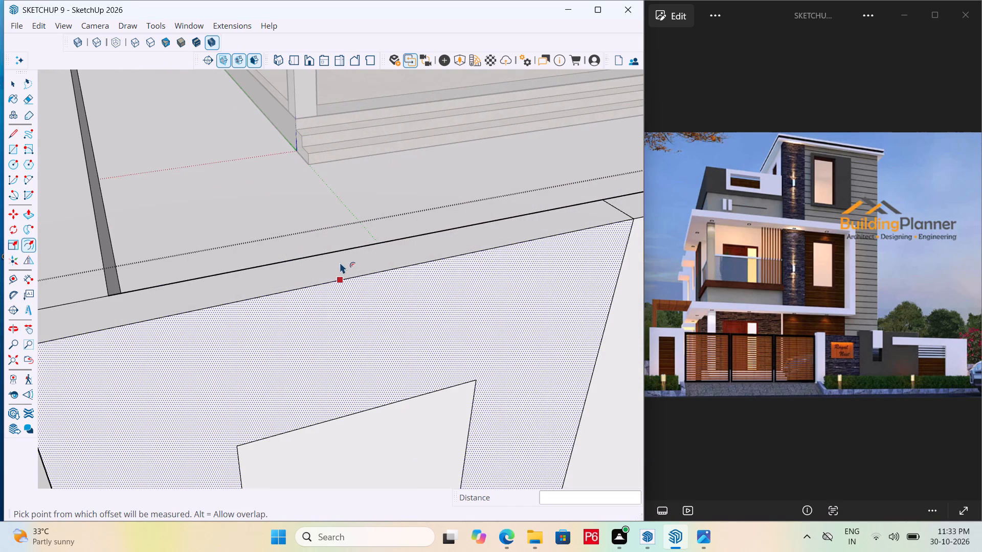
pyautogui.press('space')
pyautogui.click(340, 262)
pyautogui.press('p')
pyautogui.click(340, 262)
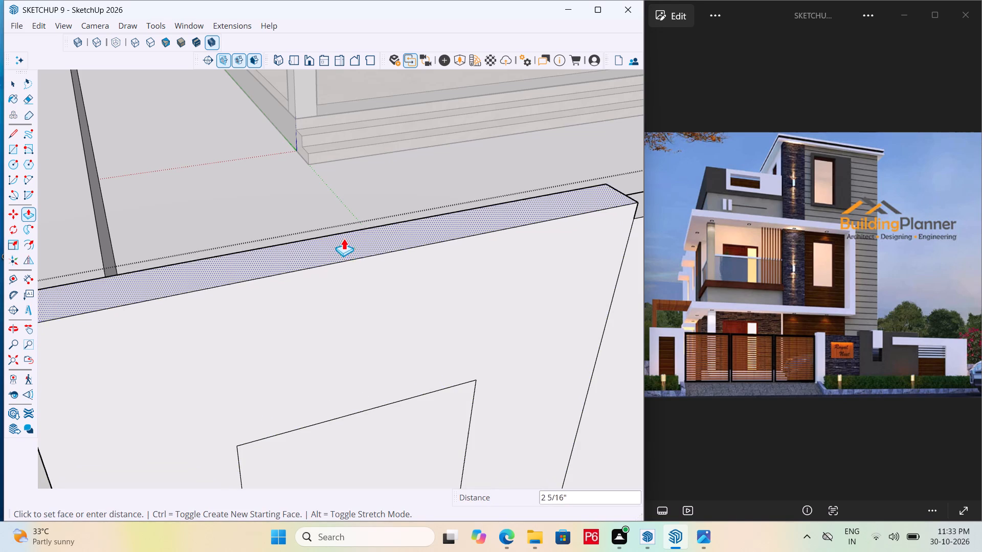
pyautogui.click(345, 233)
pyautogui.scroll(-6, 368, 205)
pyautogui.moveTo(337, 247); pyautogui.dragTo(288, 198, button='middle')
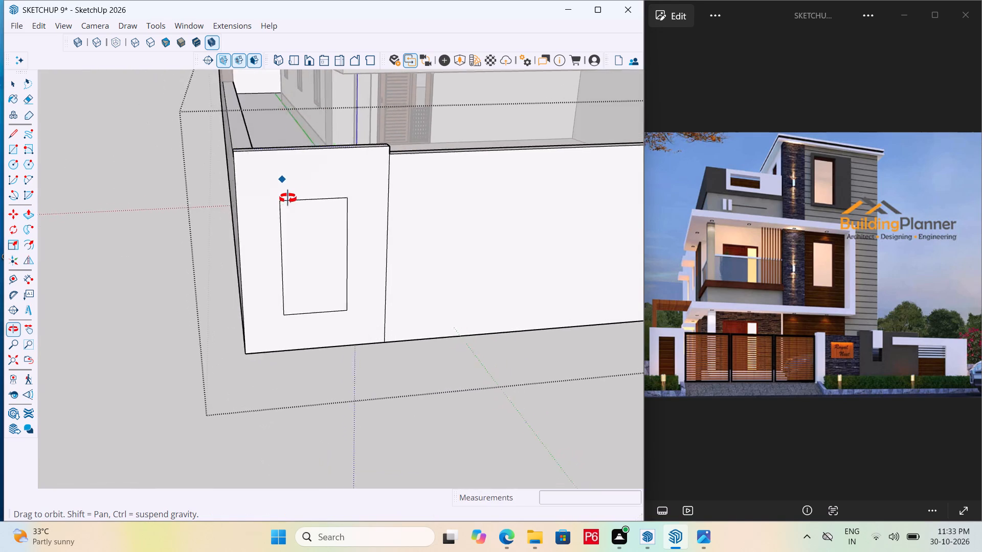
pyautogui.moveTo(288, 198); pyautogui.dragTo(298, 198, button='middle')
pyautogui.hotkey('ctrl', 's')
pyautogui.hotkey('ctrl', 's')
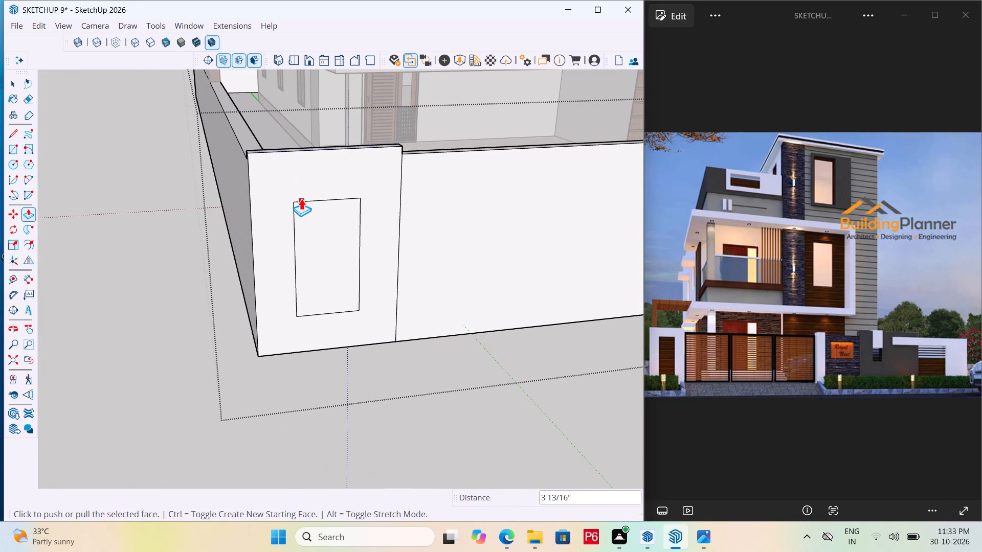
pyautogui.hotkey('ctrl', 's')
pyautogui.hotkey('ctrl', 's')
# Scale the corner section's inner rectangle upward from its top edge to about 1.11 times its height, and save.
pyautogui.scroll(-2, 304, 198)
pyautogui.moveTo(317, 212); pyautogui.dragTo(329, 205, button='middle')
pyautogui.scroll(-1, 318, 212)
pyautogui.scroll(4, 330, 207)
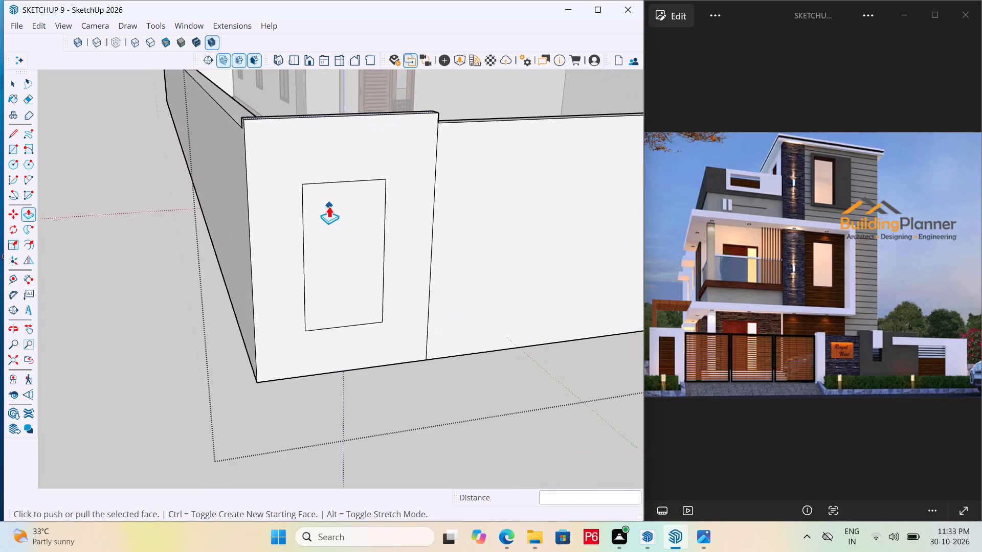
pyautogui.scroll(2, 329, 206)
pyautogui.click(341, 215)
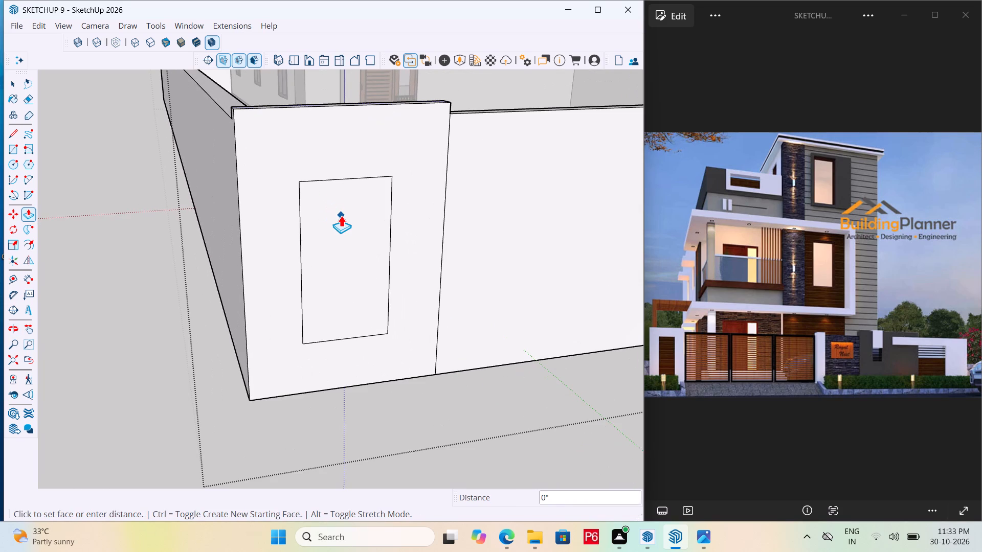
pyautogui.press('space')
pyautogui.click(308, 227)
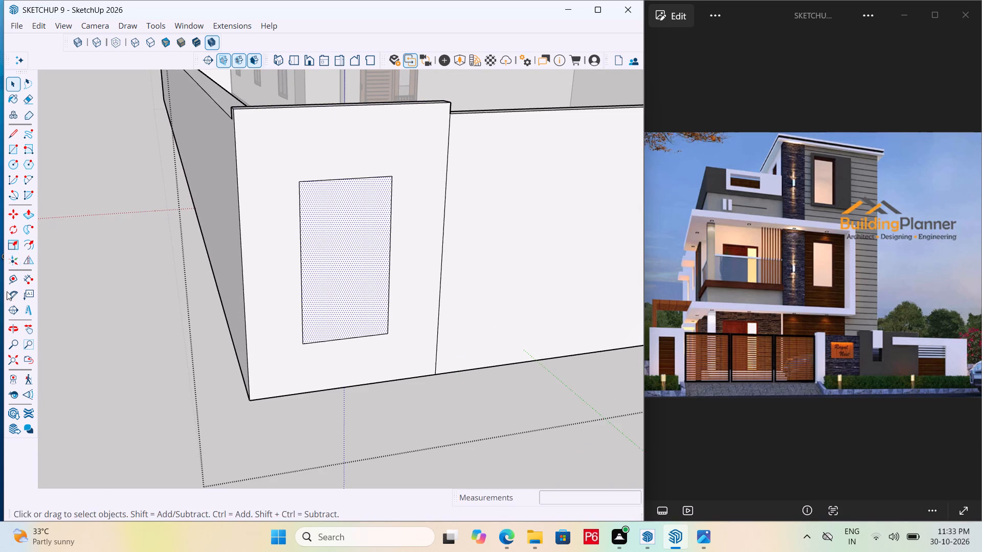
pyautogui.click(16, 247)
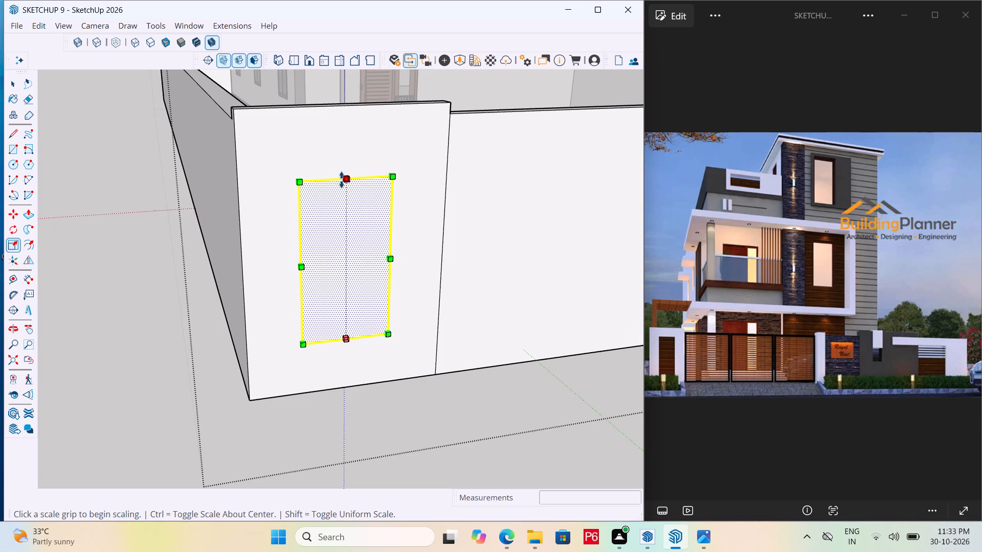
pyautogui.click(342, 177)
pyautogui.click(345, 159)
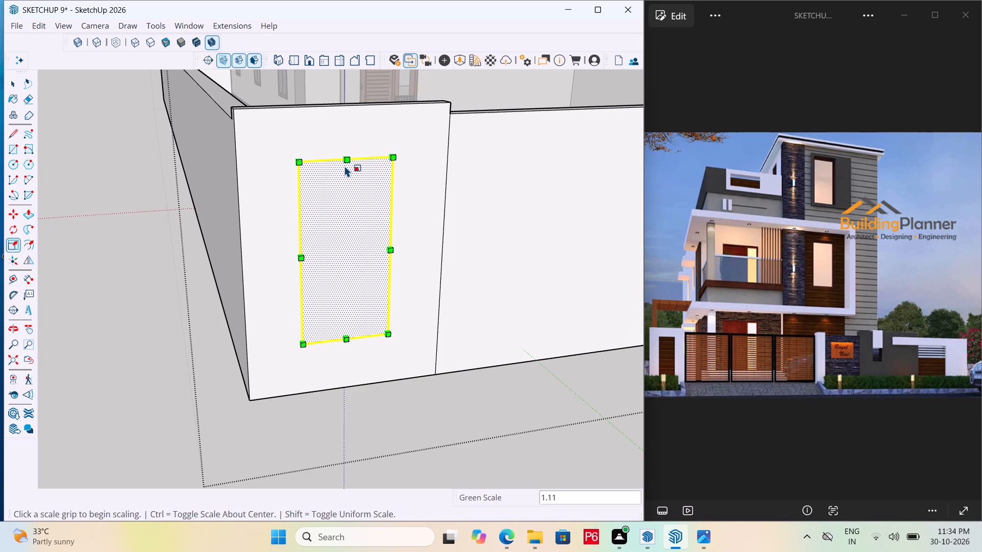
pyautogui.hotkey('ctrl', 's')
pyautogui.hotkey('ctrl', 's')
pyautogui.hotkey('ctrl', 's')
pyautogui.hotkey('ctrl', 's')
pyautogui.hotkey('ctrl', 's')
pyautogui.hotkey('ctrl', 's')
pyautogui.press('space')
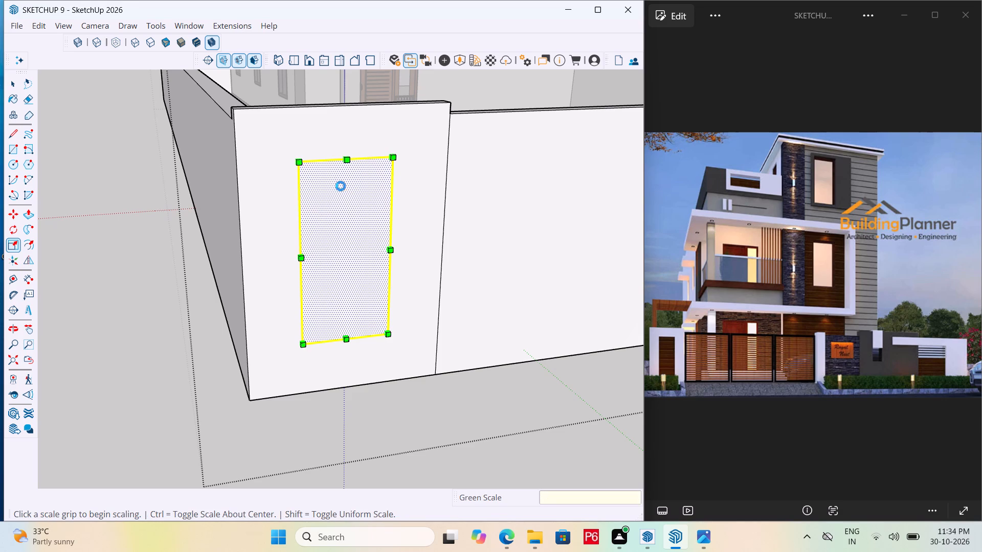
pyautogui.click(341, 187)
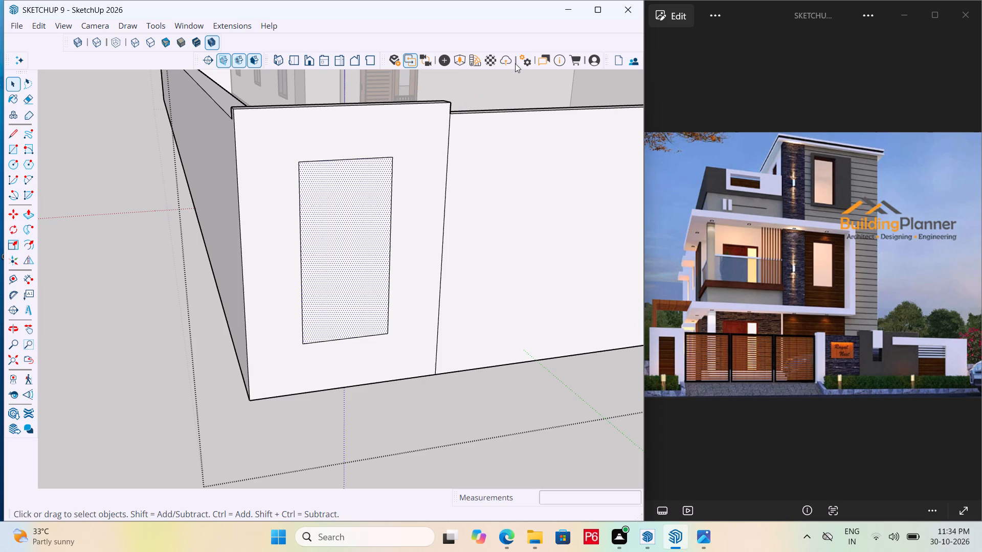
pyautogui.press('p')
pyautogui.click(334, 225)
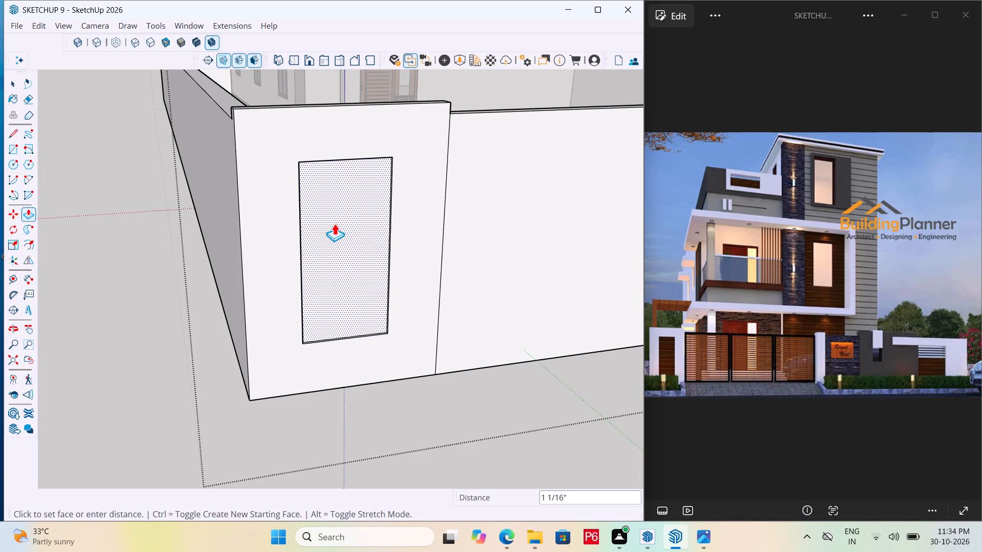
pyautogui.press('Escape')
# Draw a horizontal line about 2' 9 1/8" long across the inner rectangle, slightly below its top edge.
pyautogui.scroll(4, 326, 182)
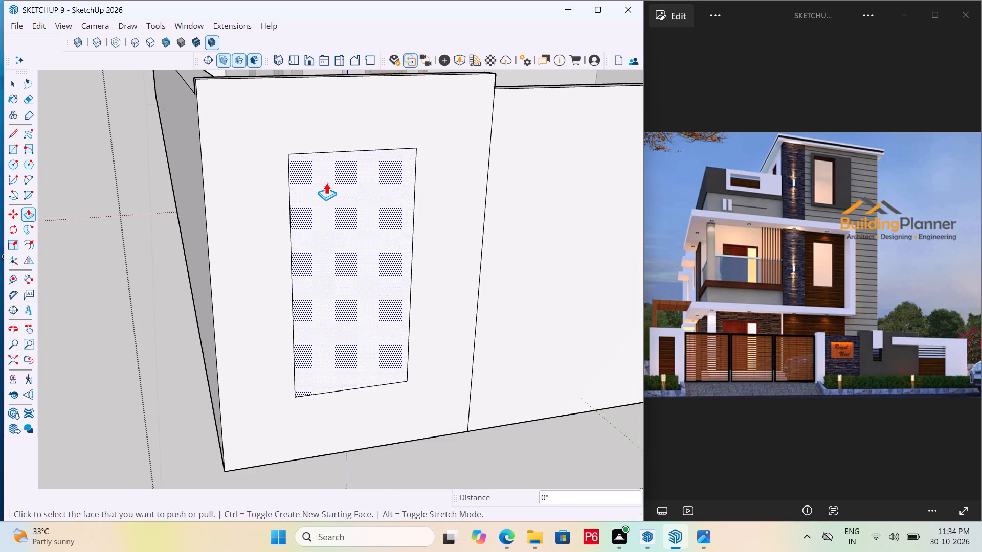
pyautogui.press('l')
pyautogui.press('space')
pyautogui.press('l')
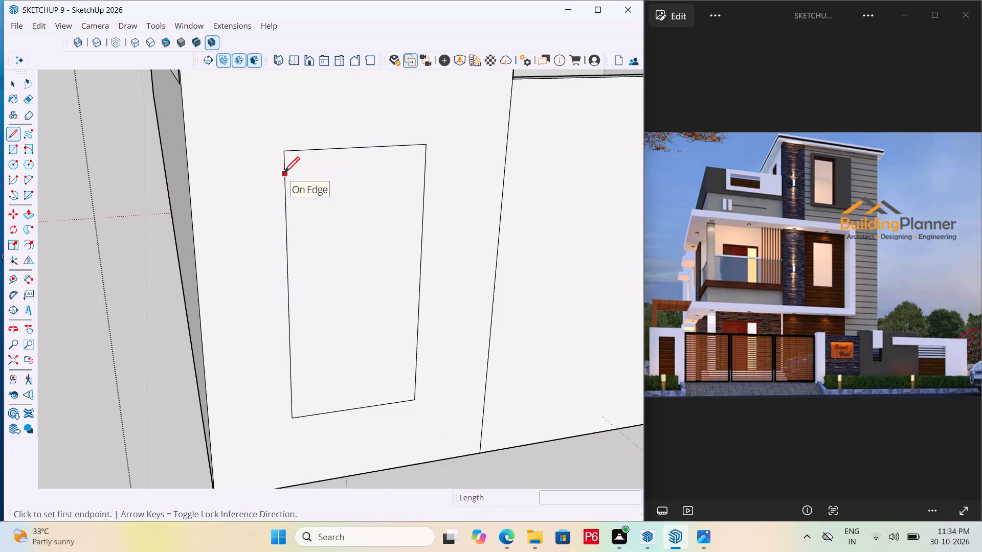
pyautogui.click(284, 174)
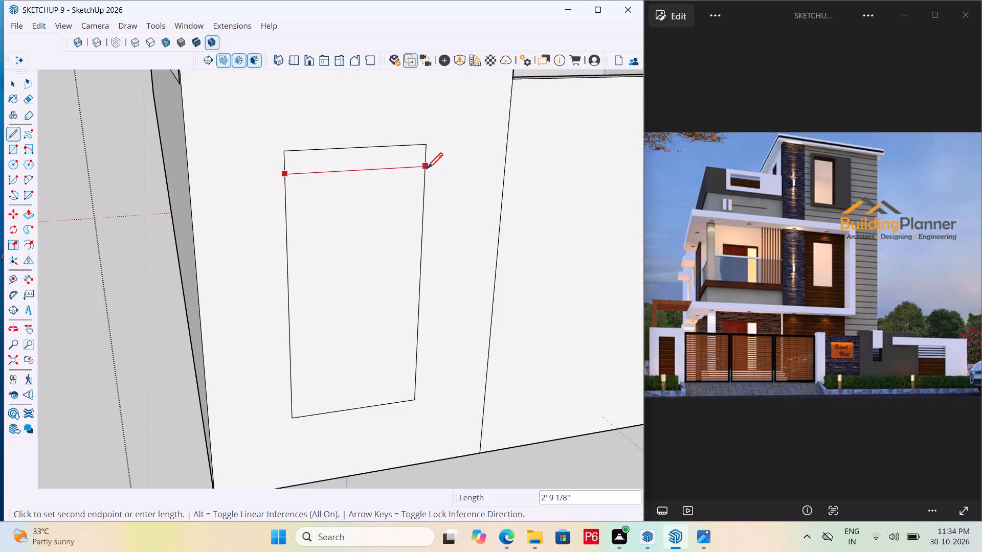
pyautogui.click(425, 170)
pyautogui.press('space')
# Copy the horizontal line just below itself to outline a thin strip across the inner rectangle.
pyautogui.click(407, 167)
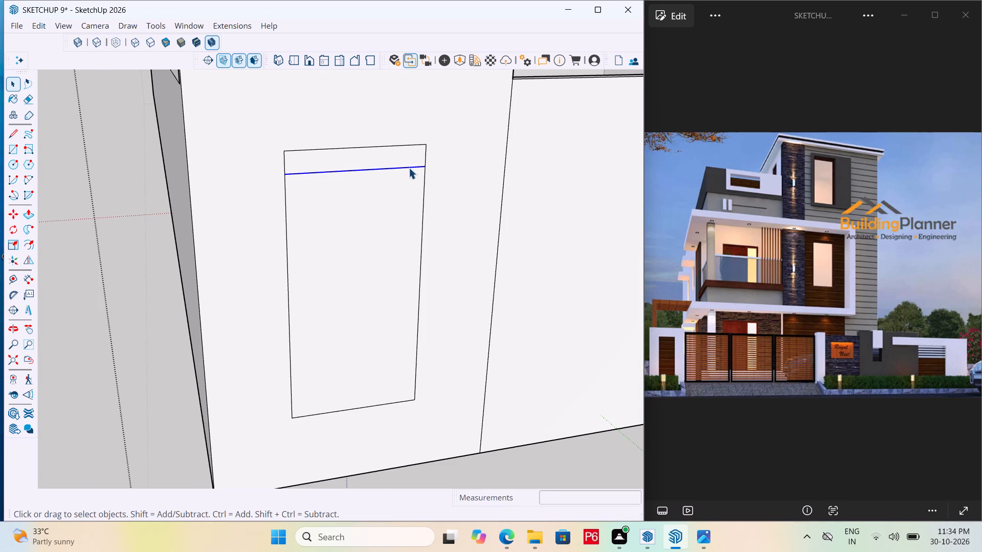
pyautogui.press('m')
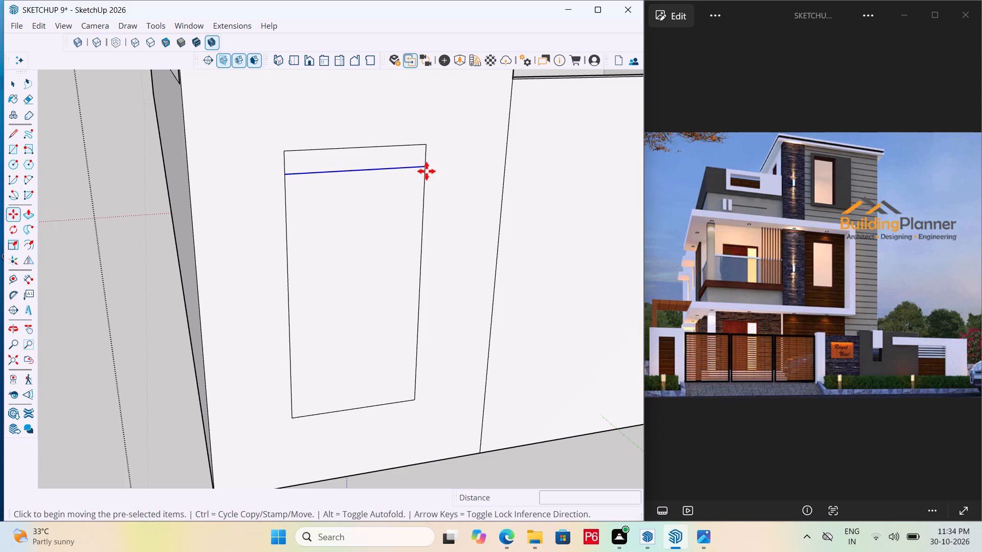
pyautogui.click(427, 171)
pyautogui.scroll(4, 426, 179)
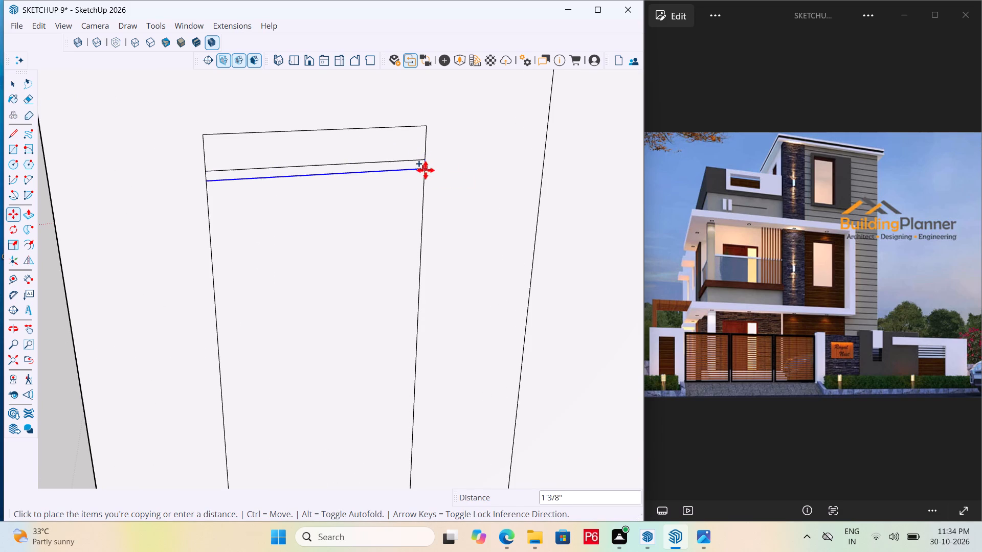
pyautogui.click(426, 170)
pyautogui.press('space')
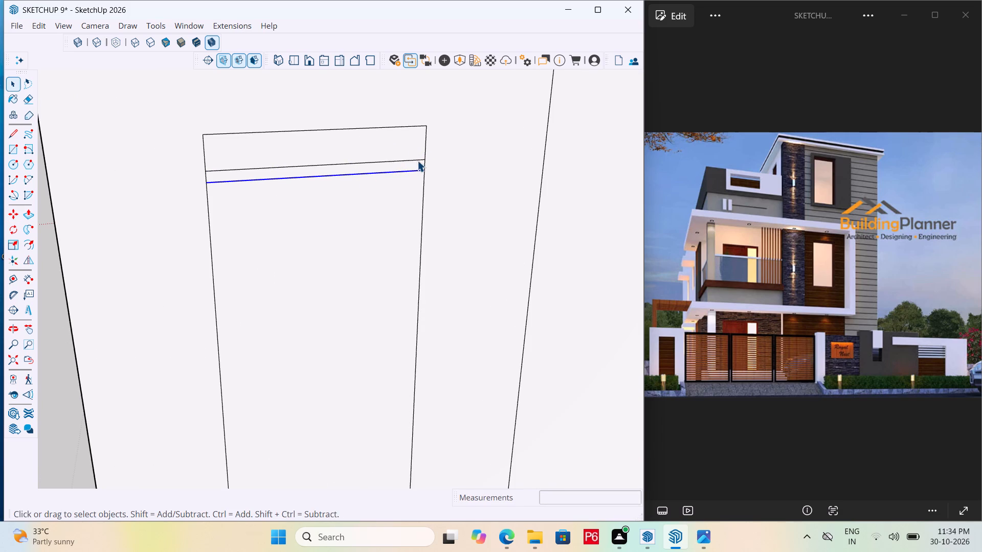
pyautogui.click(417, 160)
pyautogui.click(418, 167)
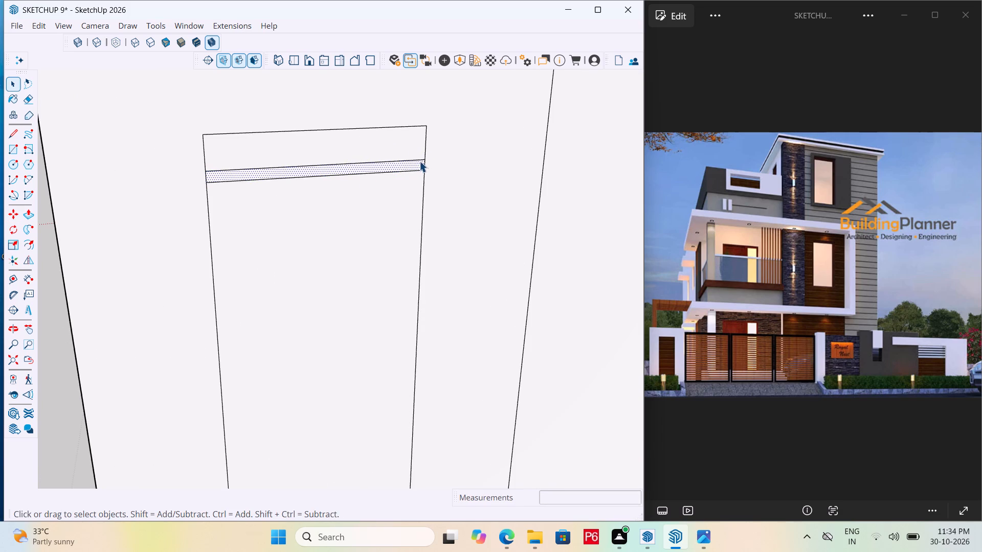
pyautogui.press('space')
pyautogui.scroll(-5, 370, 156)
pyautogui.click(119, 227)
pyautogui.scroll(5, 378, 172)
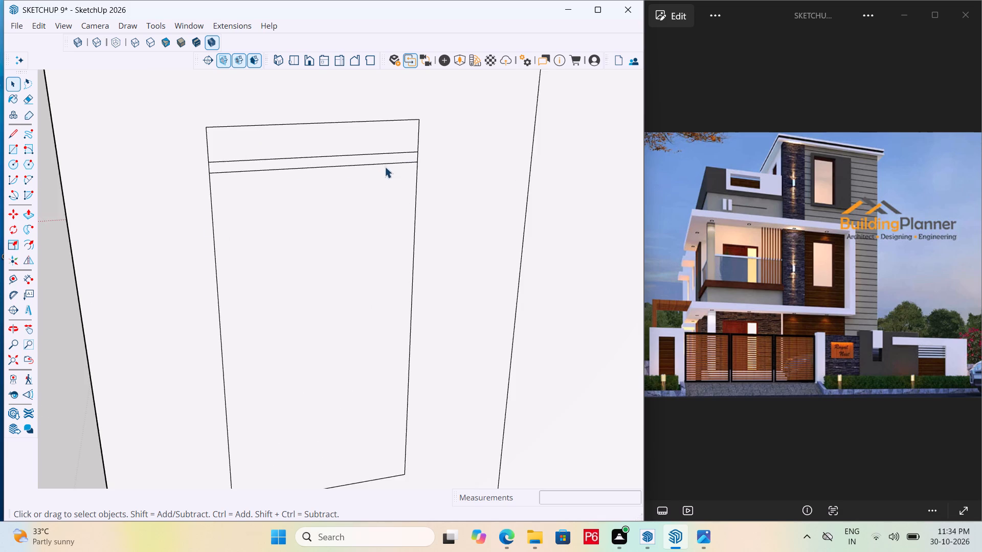
# Copy the strip's two edges about 4' 6 1/2" down the inner rectangle, divide the distance into 6 equally spaced copies, and save.
pyautogui.click(399, 157)
pyautogui.click(410, 150)
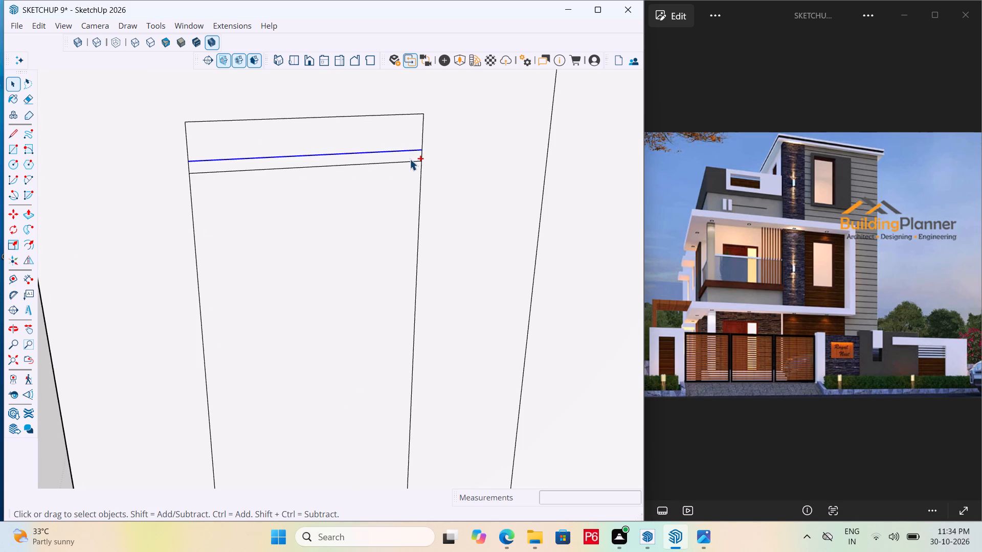
pyautogui.keyDown('ctrl'); pyautogui.click(410, 159); pyautogui.keyUp('ctrl')
pyautogui.click(416, 159)
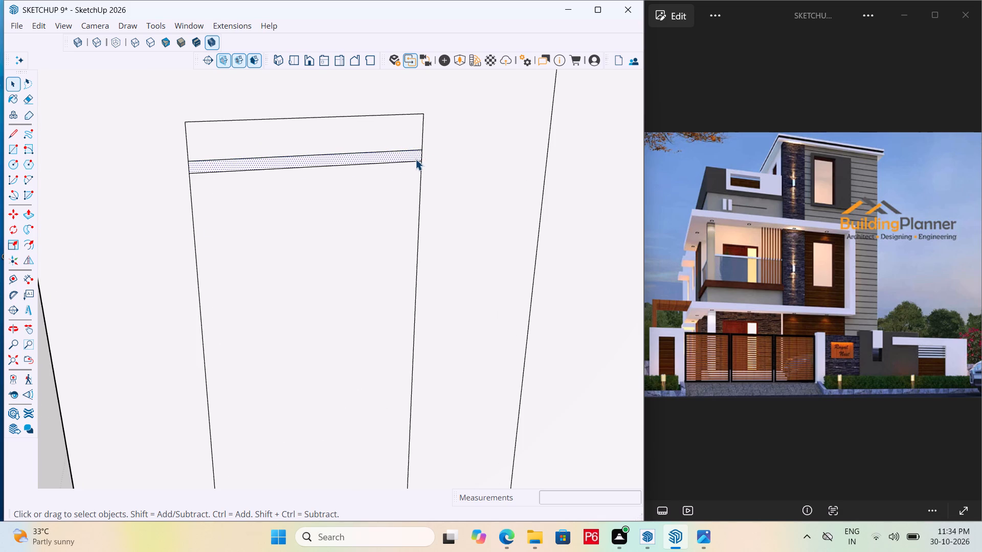
pyautogui.keyDown('ctrl'); pyautogui.click(414, 149); pyautogui.keyUp('ctrl')
pyautogui.keyDown('ctrl'); pyautogui.click(414, 159); pyautogui.keyUp('ctrl')
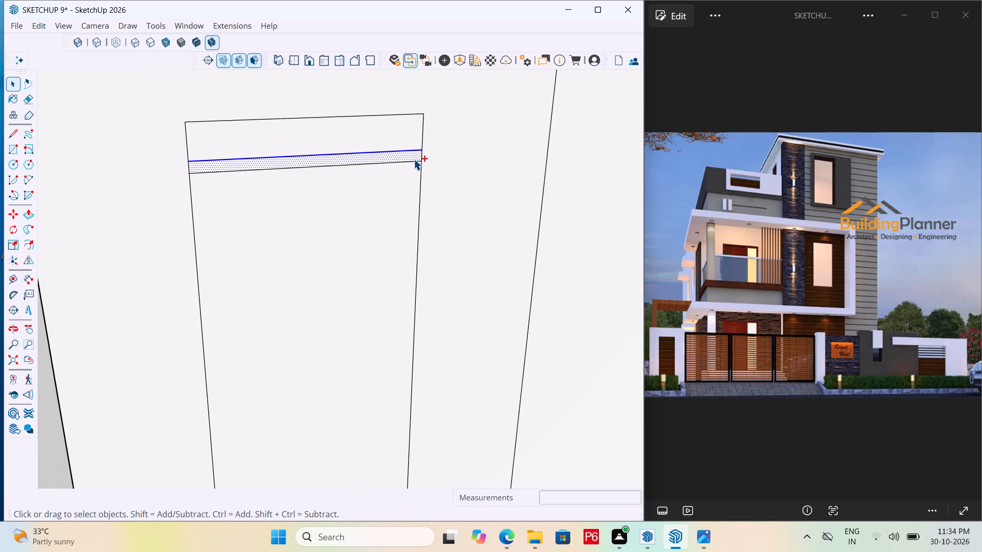
pyautogui.keyDown('ctrl'); pyautogui.click(414, 159); pyautogui.keyUp('ctrl')
pyautogui.doubleClick(412, 162)
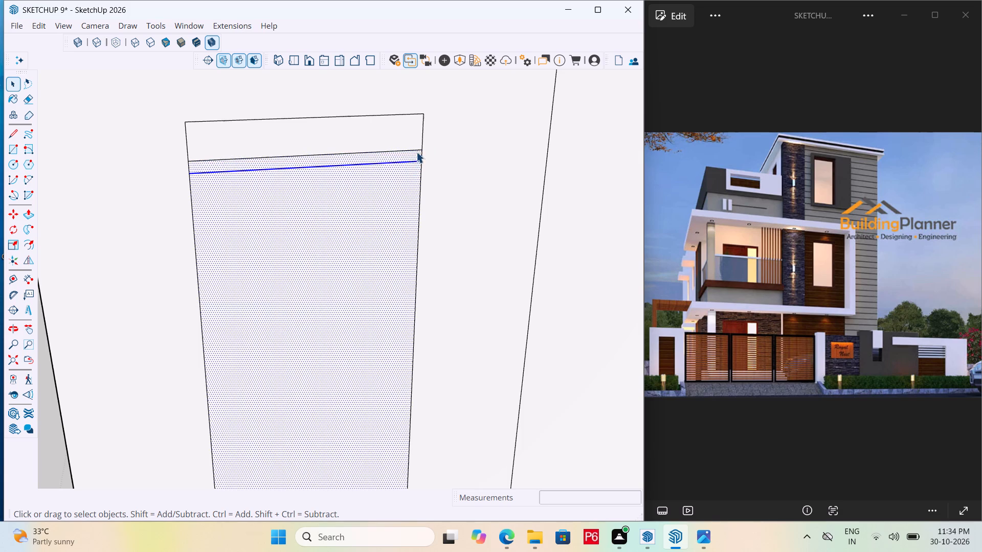
pyautogui.scroll(-7, 389, 135)
pyautogui.click(170, 219)
pyautogui.scroll(10, 386, 164)
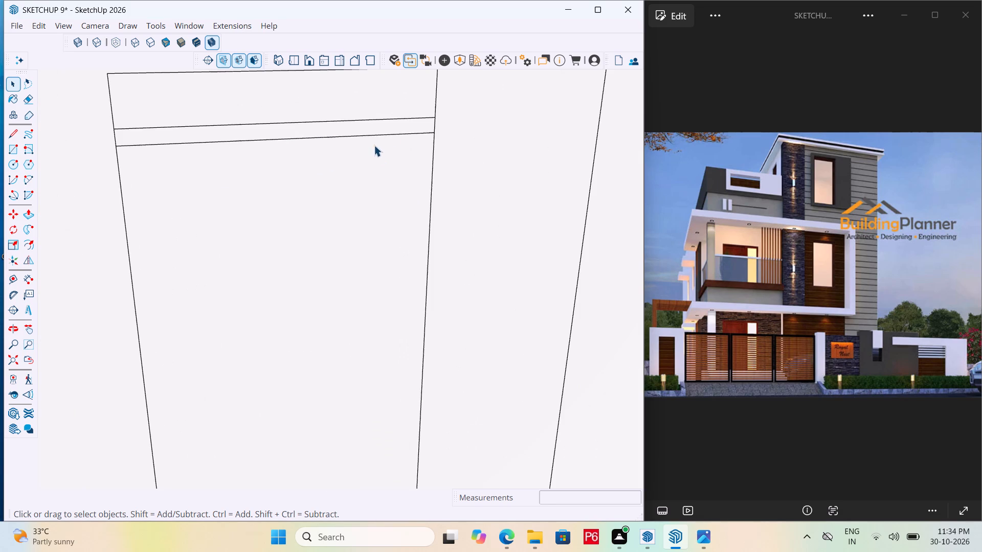
pyautogui.keyDown('ctrl'); pyautogui.click(406, 114); pyautogui.keyUp('ctrl')
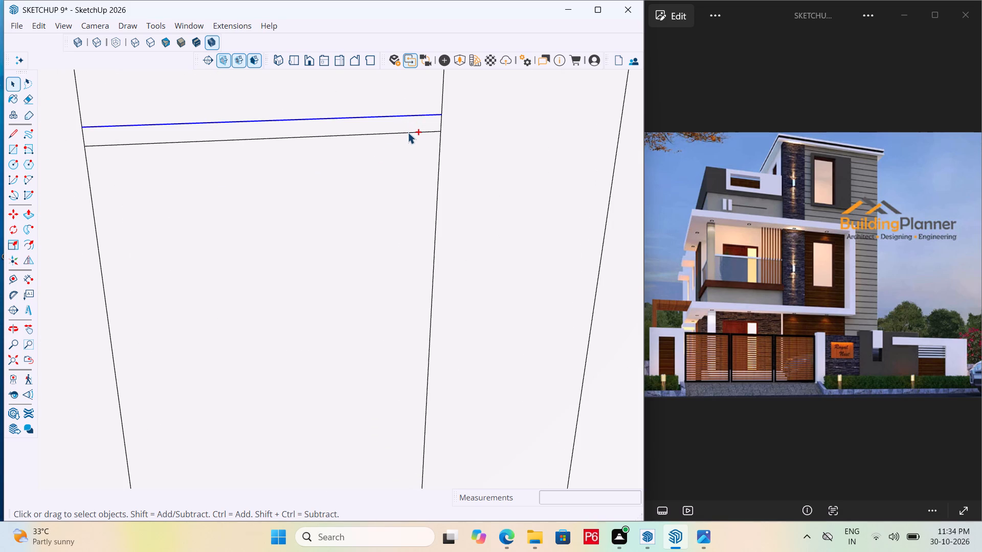
pyautogui.keyDown('ctrl'); pyautogui.click(408, 132); pyautogui.keyUp('ctrl')
pyautogui.press('m')
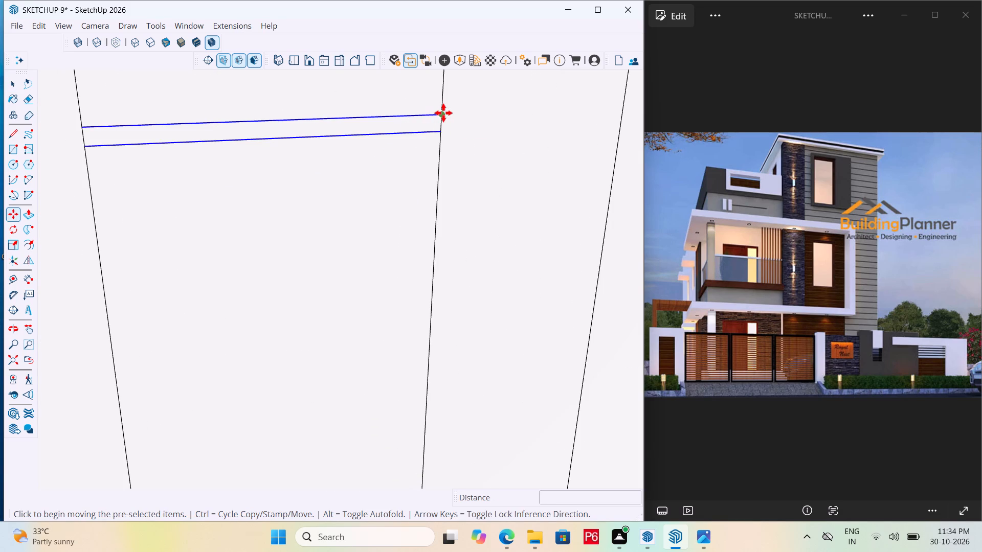
pyautogui.click(443, 113)
pyautogui.scroll(-11, 424, 148)
pyautogui.scroll(2, 436, 311)
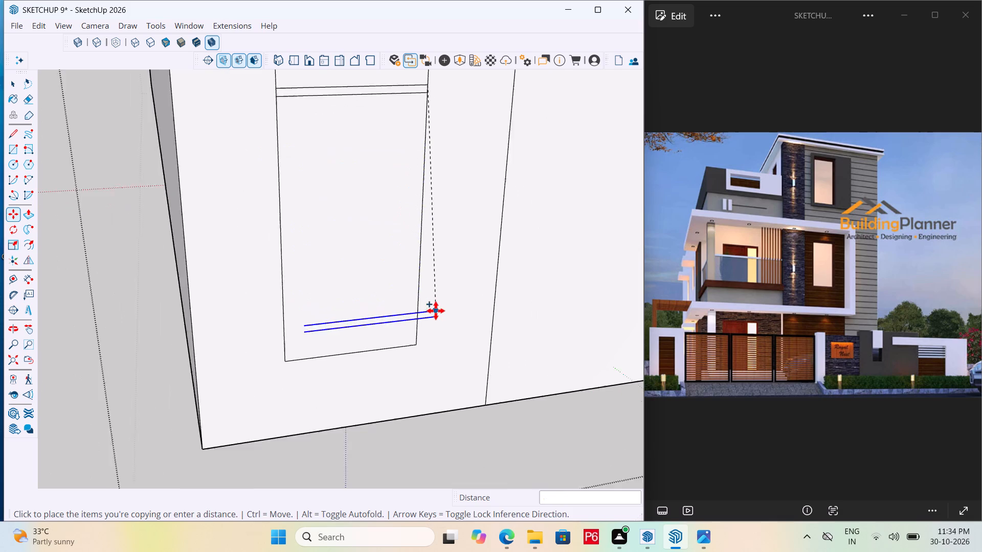
pyautogui.scroll(1, 436, 311)
pyautogui.click(416, 317)
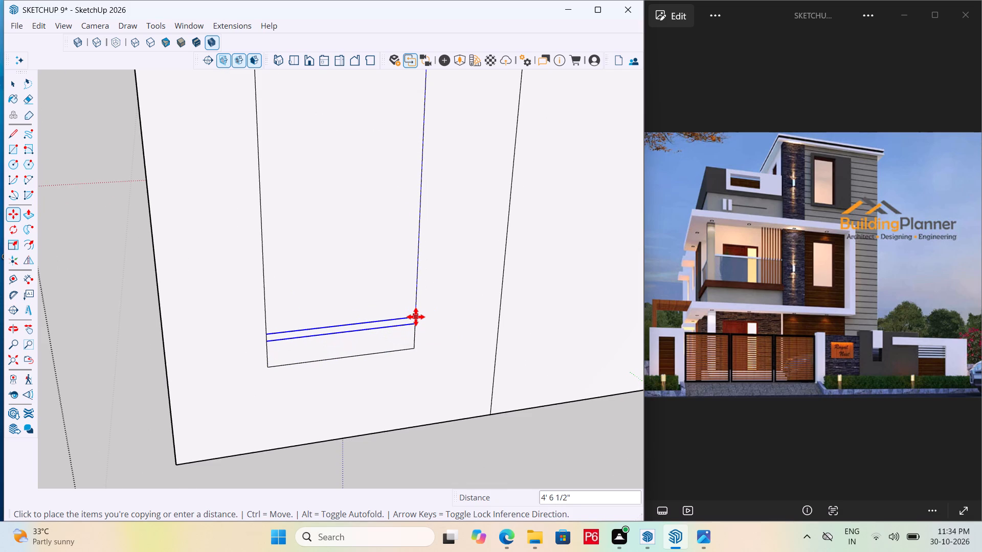
pyautogui.press('/')
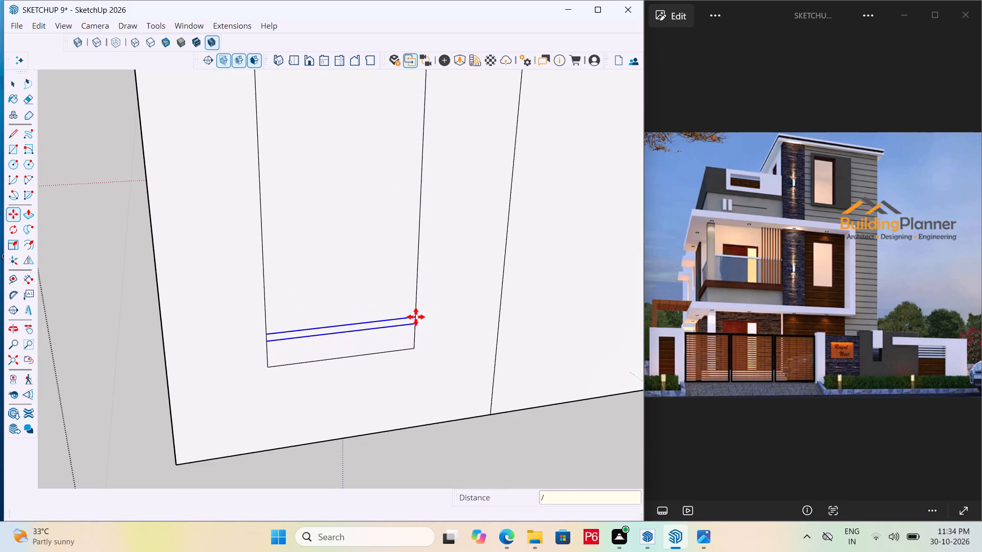
pyautogui.press('6')
pyautogui.press('Return')
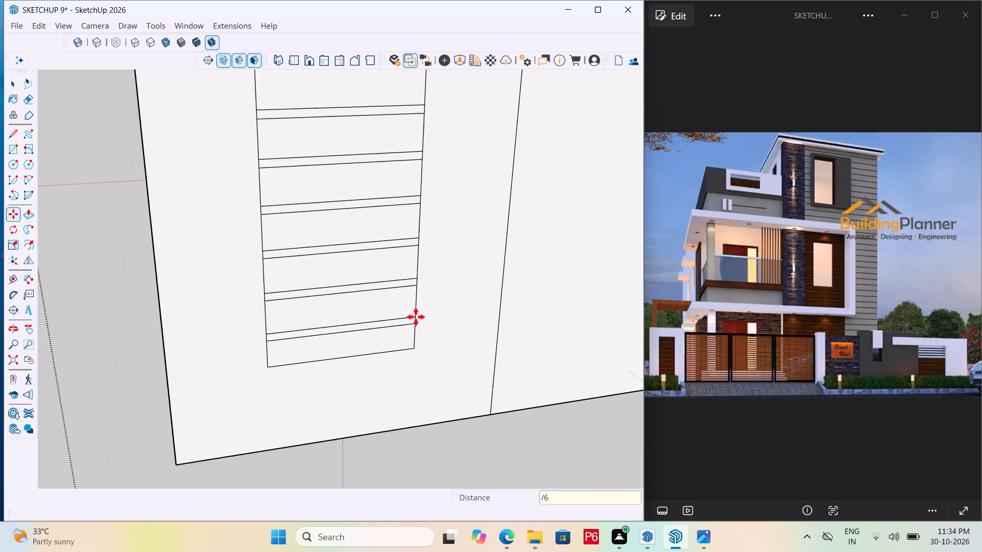
pyautogui.scroll(-7, 416, 317)
pyautogui.hotkey('ctrl', 's')
pyautogui.hotkey('ctrl', 's')
pyautogui.hotkey('ctrl', 's')
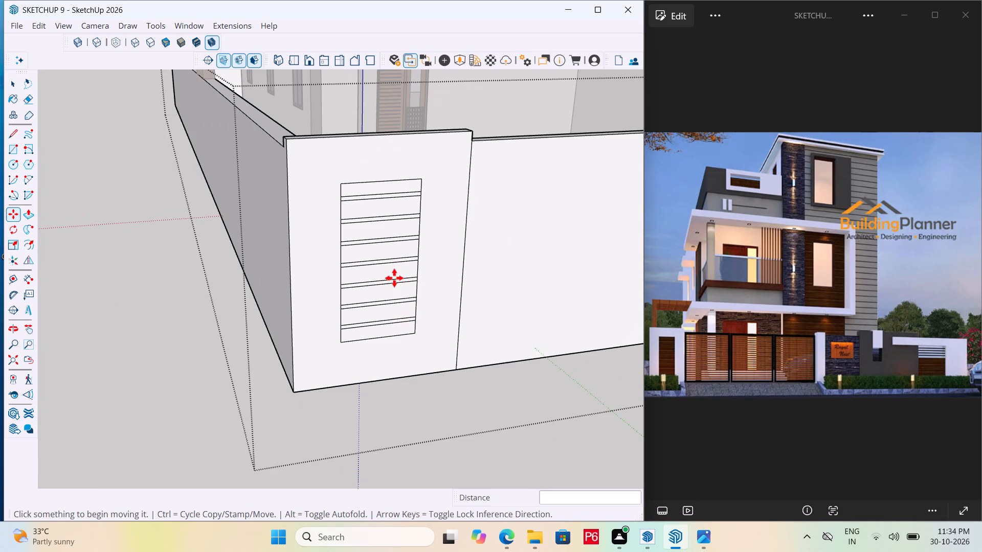
pyautogui.hotkey('ctrl', 's')
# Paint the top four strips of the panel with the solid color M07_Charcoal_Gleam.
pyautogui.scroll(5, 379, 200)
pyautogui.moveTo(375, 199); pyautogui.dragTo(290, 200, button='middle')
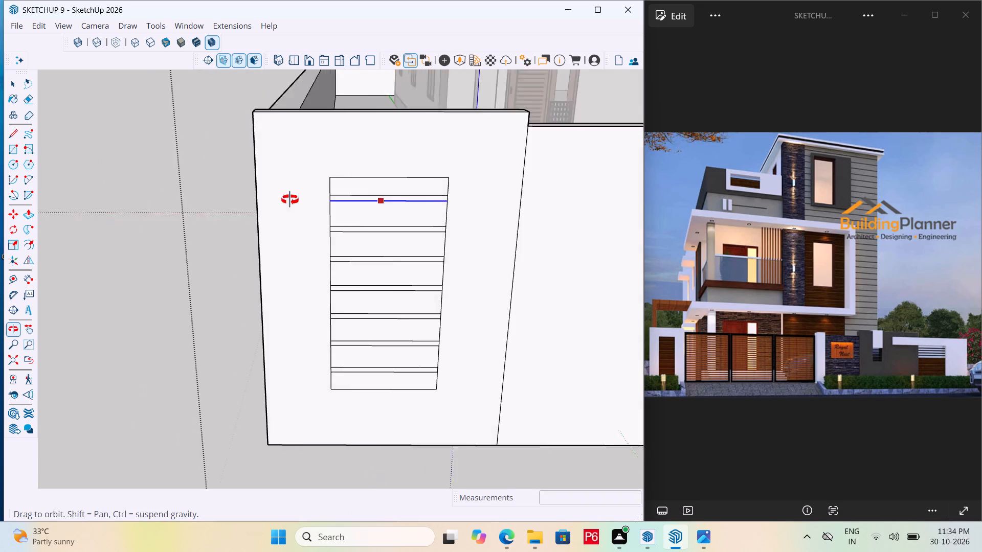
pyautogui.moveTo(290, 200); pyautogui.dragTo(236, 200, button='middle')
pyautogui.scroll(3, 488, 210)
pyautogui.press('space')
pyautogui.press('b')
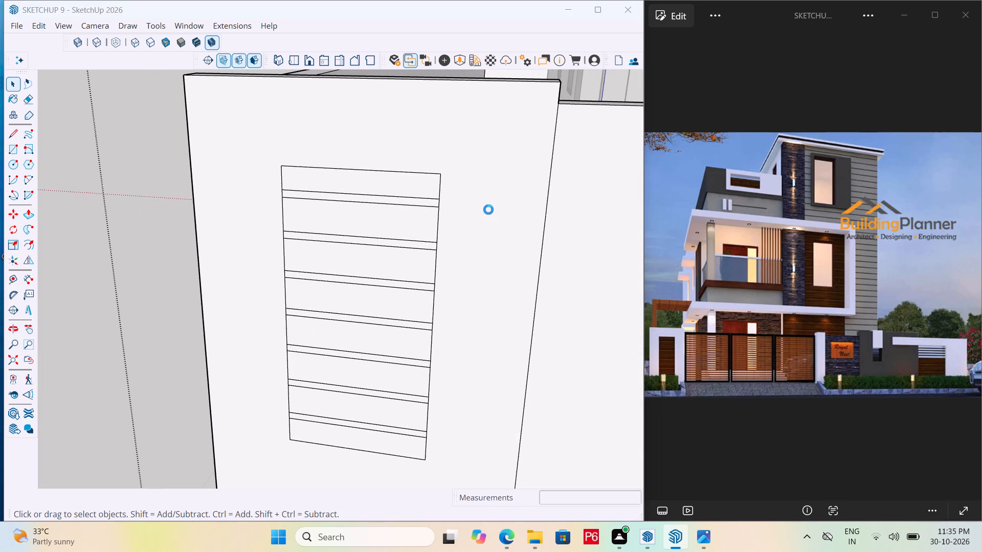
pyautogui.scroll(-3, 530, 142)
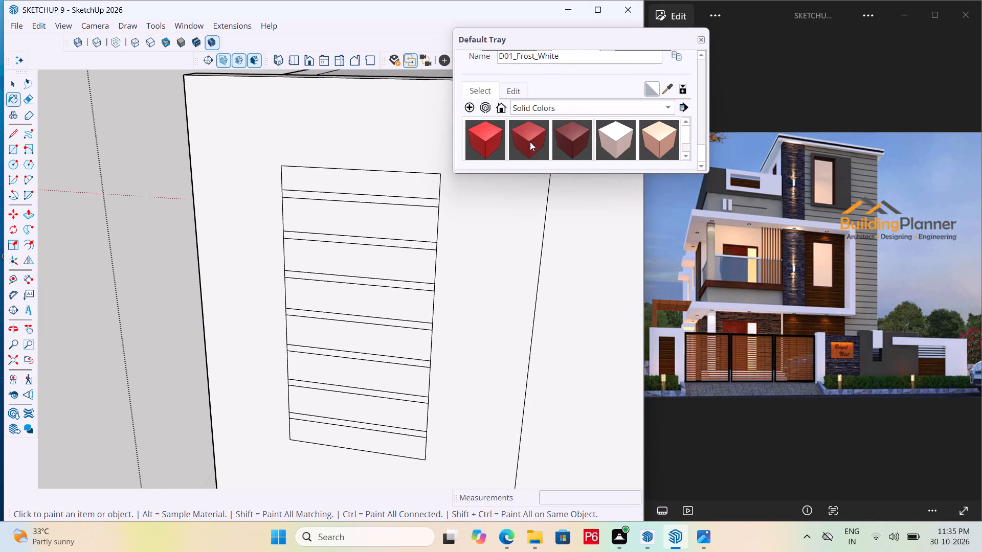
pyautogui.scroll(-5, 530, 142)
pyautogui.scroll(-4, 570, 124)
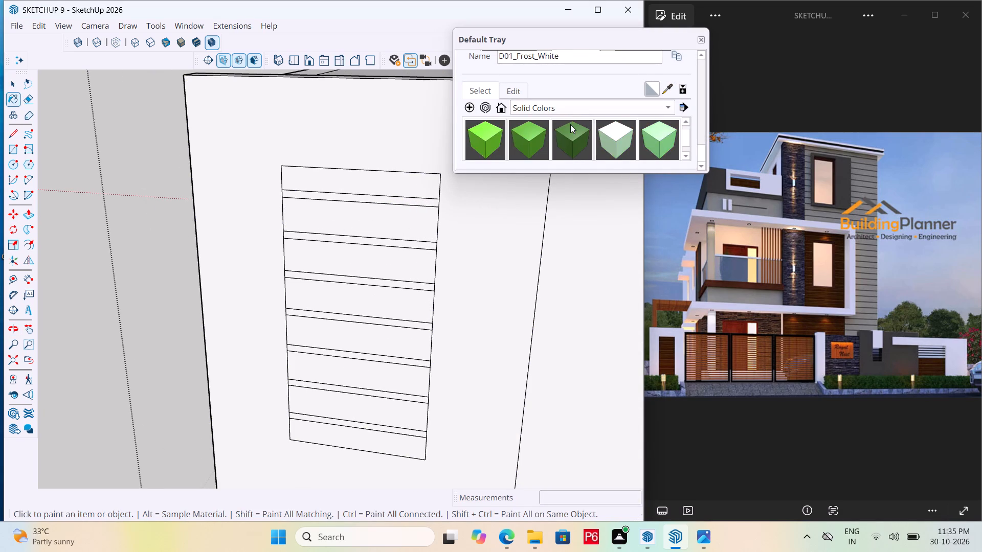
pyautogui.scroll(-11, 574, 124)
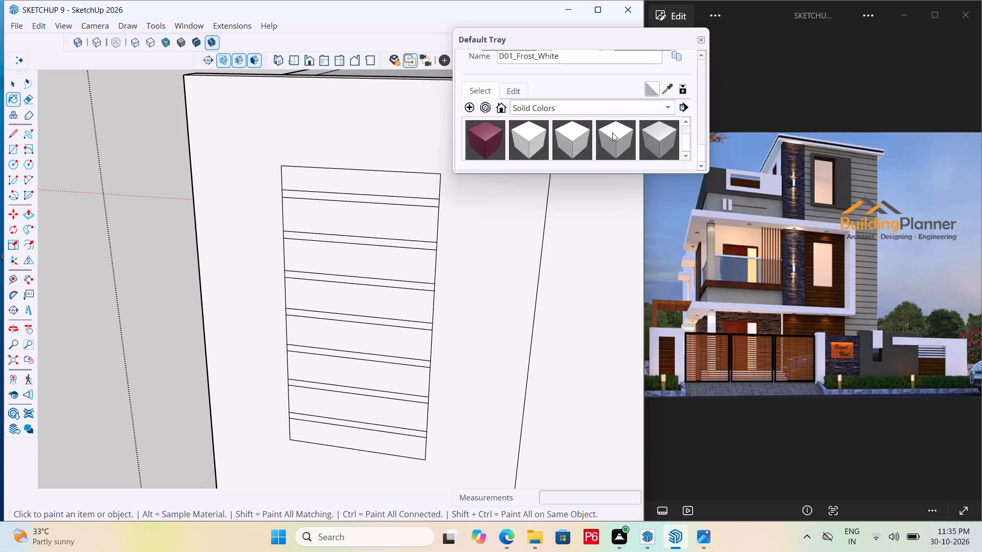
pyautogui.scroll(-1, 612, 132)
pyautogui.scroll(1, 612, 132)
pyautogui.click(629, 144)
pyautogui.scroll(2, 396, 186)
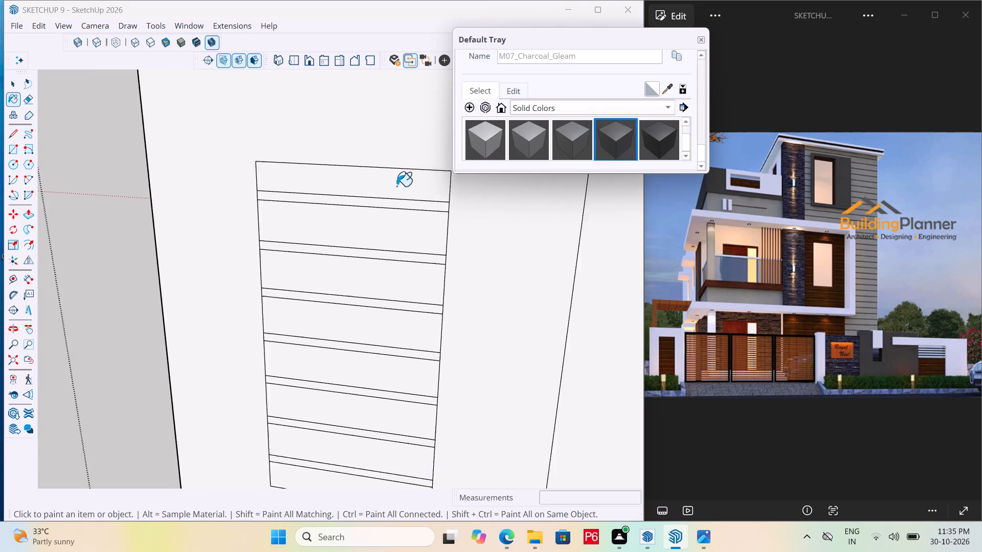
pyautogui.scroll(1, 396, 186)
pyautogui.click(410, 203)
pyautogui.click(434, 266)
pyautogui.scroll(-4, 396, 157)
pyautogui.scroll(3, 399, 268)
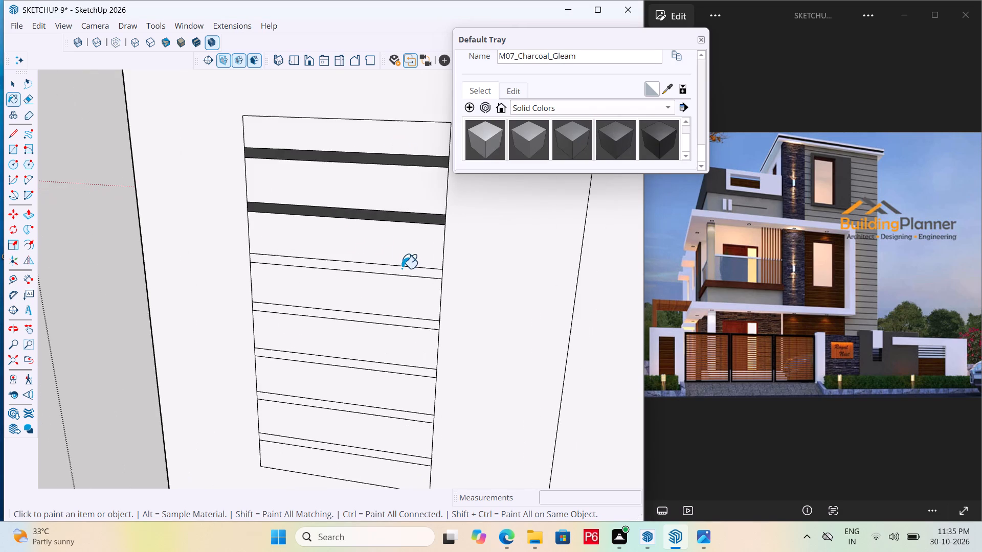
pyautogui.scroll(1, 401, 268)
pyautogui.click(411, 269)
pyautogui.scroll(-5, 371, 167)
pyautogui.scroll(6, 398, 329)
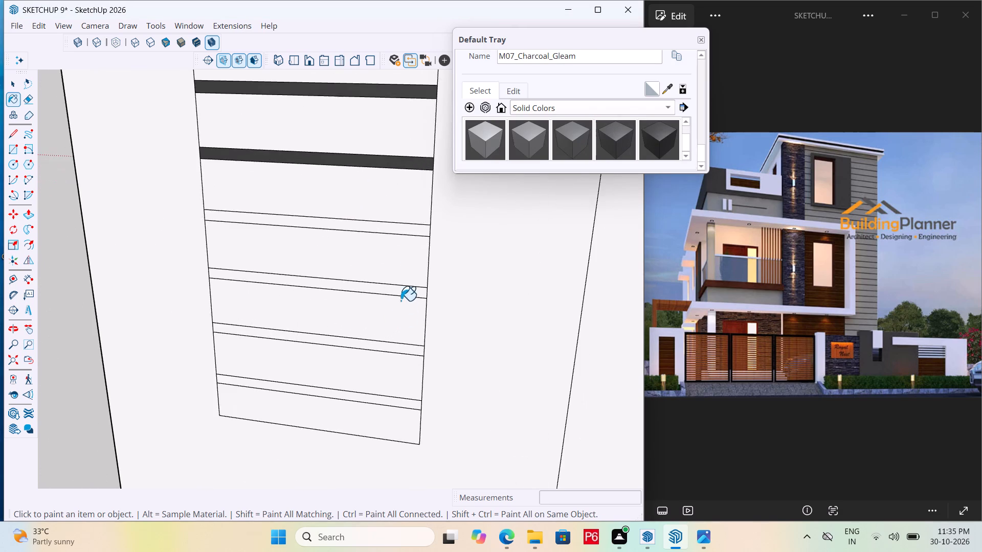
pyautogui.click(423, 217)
# Paint all seven strips of the panel with the solid color C07_Caramel_Shine and save the model.
pyautogui.scroll(-1, 559, 131)
pyautogui.scroll(5, 559, 131)
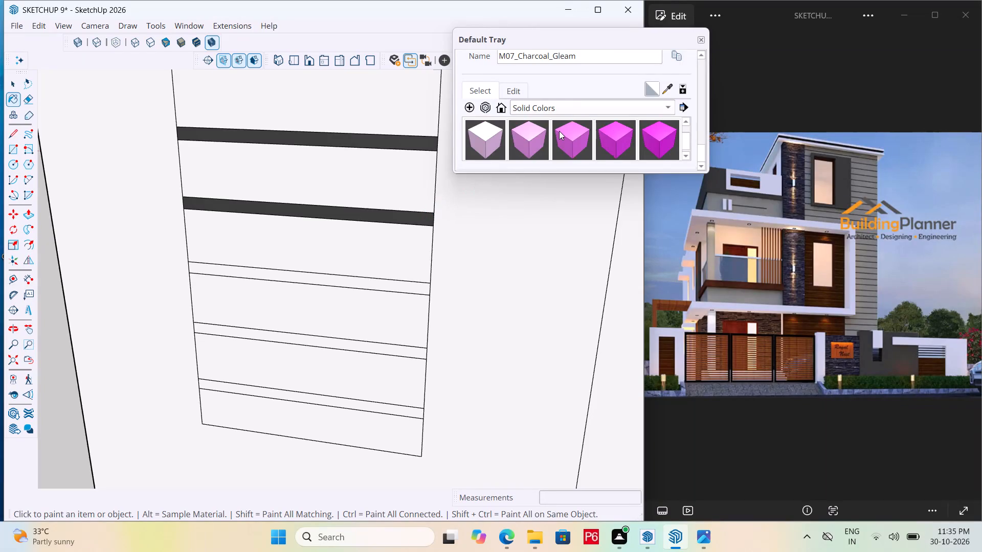
pyautogui.scroll(14, 559, 131)
pyautogui.scroll(-1, 559, 131)
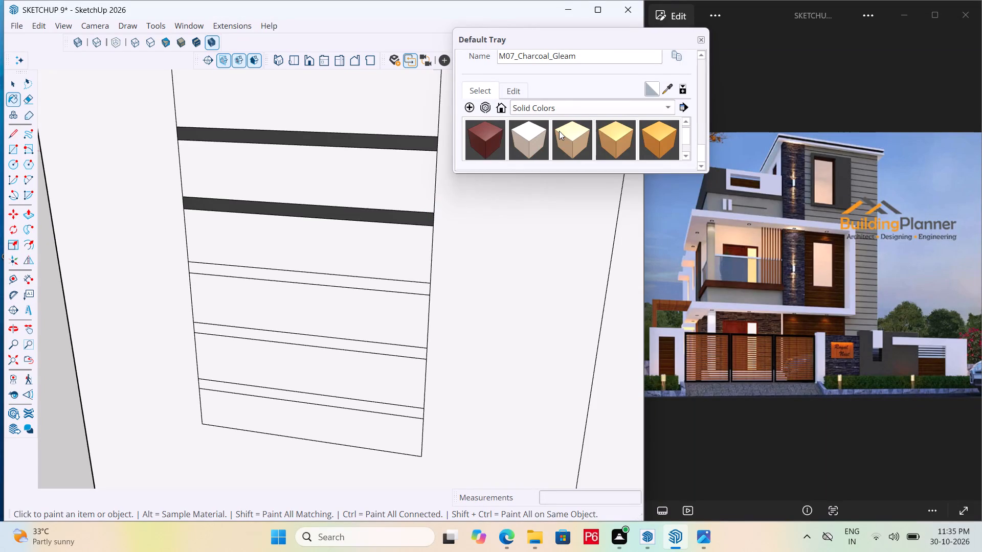
pyautogui.scroll(1, 596, 135)
pyautogui.scroll(-1, 654, 141)
pyautogui.scroll(-1, 505, 147)
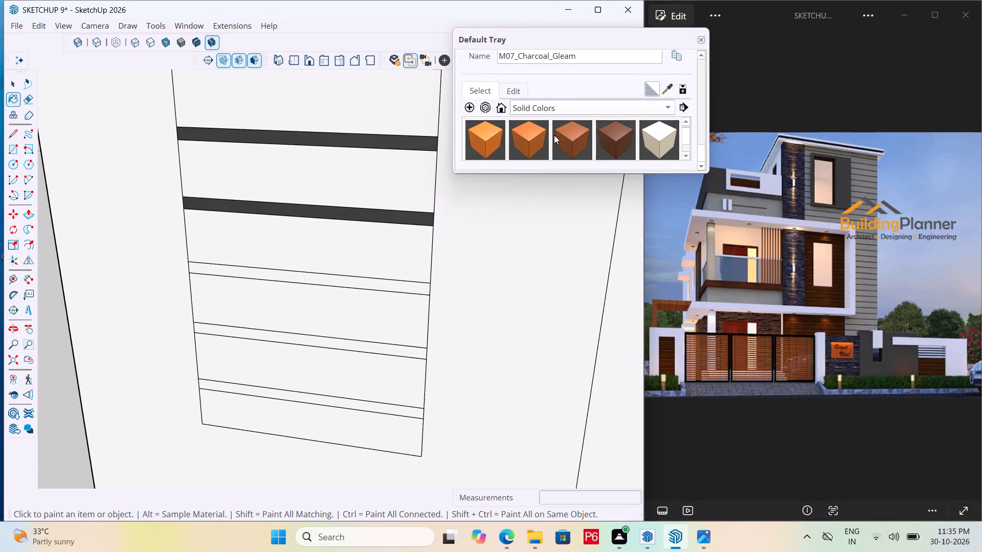
pyautogui.click(562, 134)
pyautogui.click(388, 144)
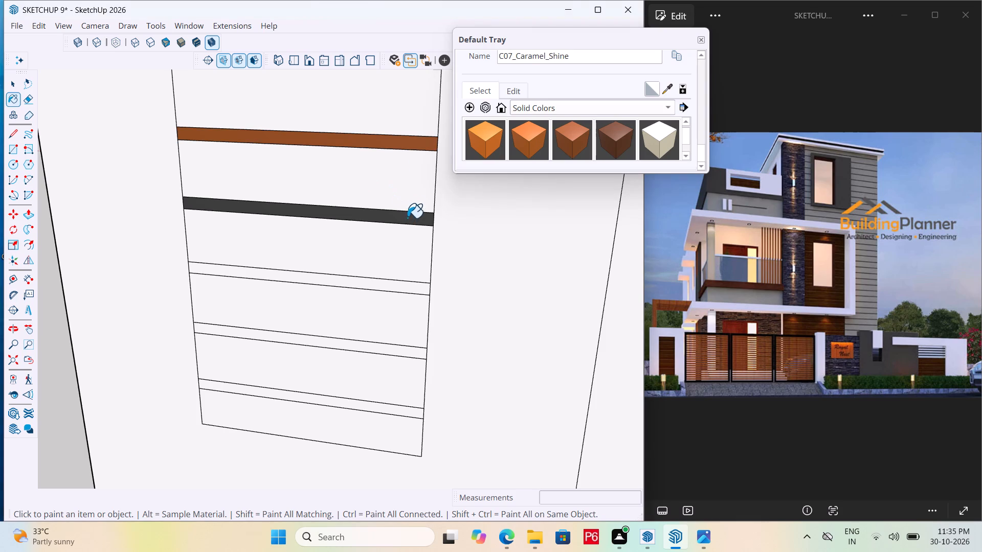
pyautogui.click(407, 218)
pyautogui.scroll(-5, 320, 277)
pyautogui.click(380, 160)
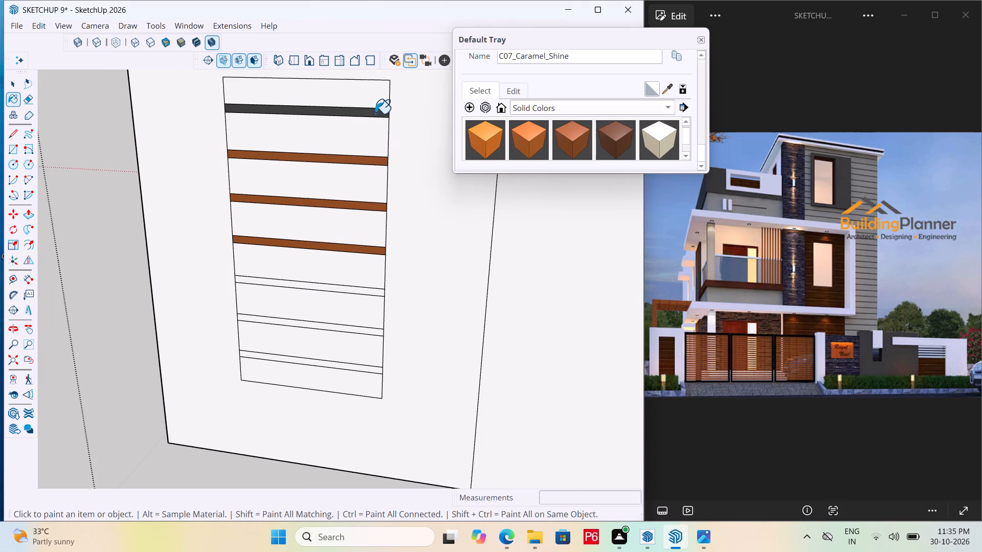
pyautogui.click(375, 113)
pyautogui.scroll(6, 339, 294)
pyautogui.click(367, 292)
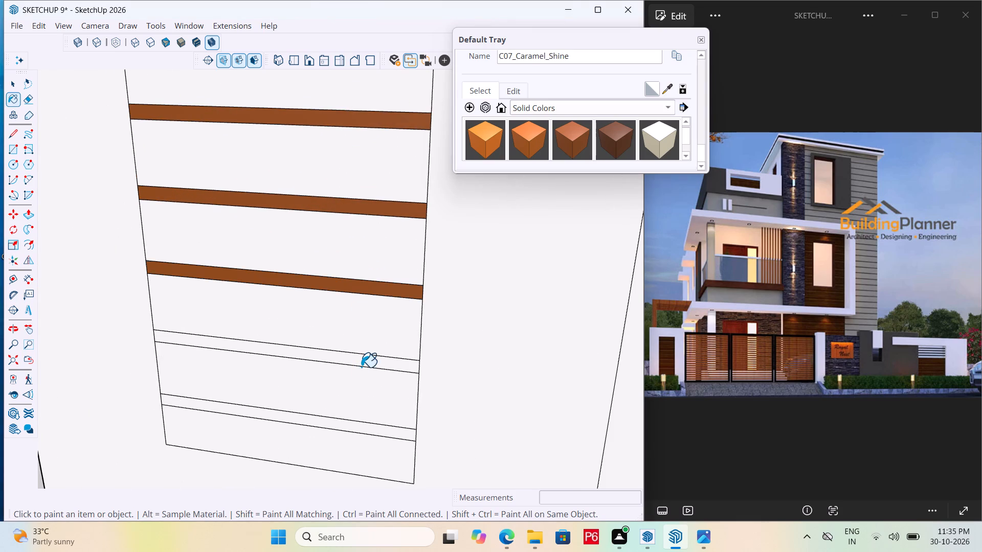
pyautogui.click(363, 362)
pyautogui.click(349, 429)
pyautogui.scroll(-5, 331, 379)
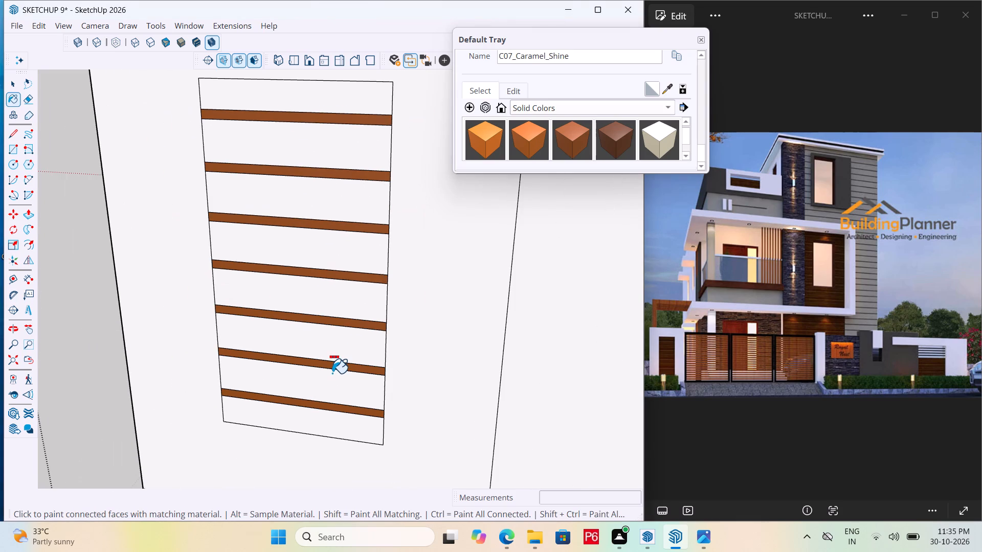
pyautogui.hotkey('ctrl', 's')
pyautogui.hotkey('ctrl', 's')
pyautogui.hotkey('ctrl', 's')
pyautogui.hotkey('ctrl', 's')
pyautogui.hotkey('ctrl', 's')
pyautogui.hotkey('ctrl', 's')
pyautogui.hotkey('ctrl', 's')
pyautogui.hotkey('ctrl', 's')
pyautogui.hotkey('ctrl', 's')
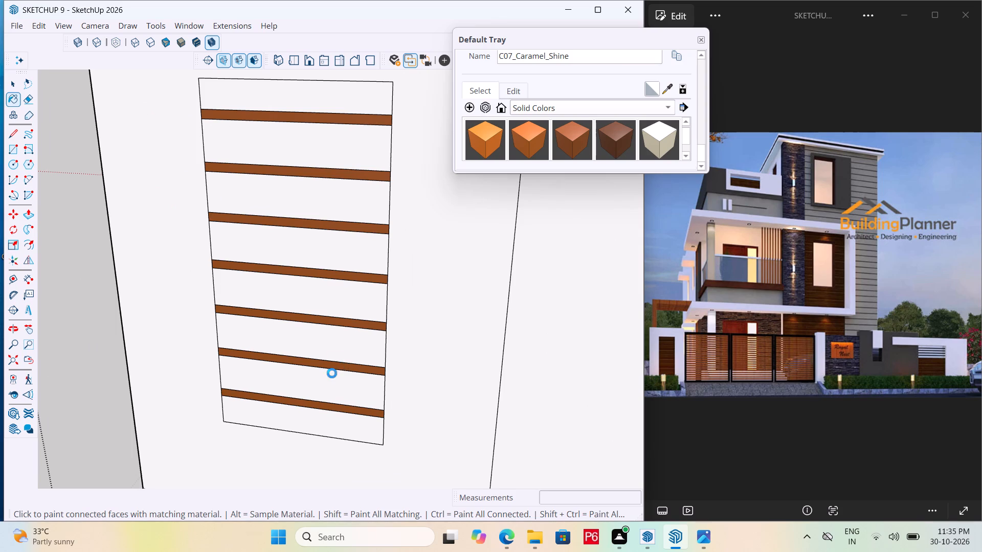
pyautogui.hotkey('ctrl', 's')
# Paint the eight boards between the panel's caramel strips with the wood material Wood_Veneer_15_1K and save the model.
pyautogui.moveTo(338, 284); pyautogui.dragTo(269, 282, button='middle')
pyautogui.scroll(-1, 334, 284)
pyautogui.moveTo(317, 266); pyautogui.dragTo(282, 262, button='middle')
pyautogui.moveTo(282, 262); pyautogui.dragTo(259, 265, button='middle')
pyautogui.scroll(-1, 259, 265)
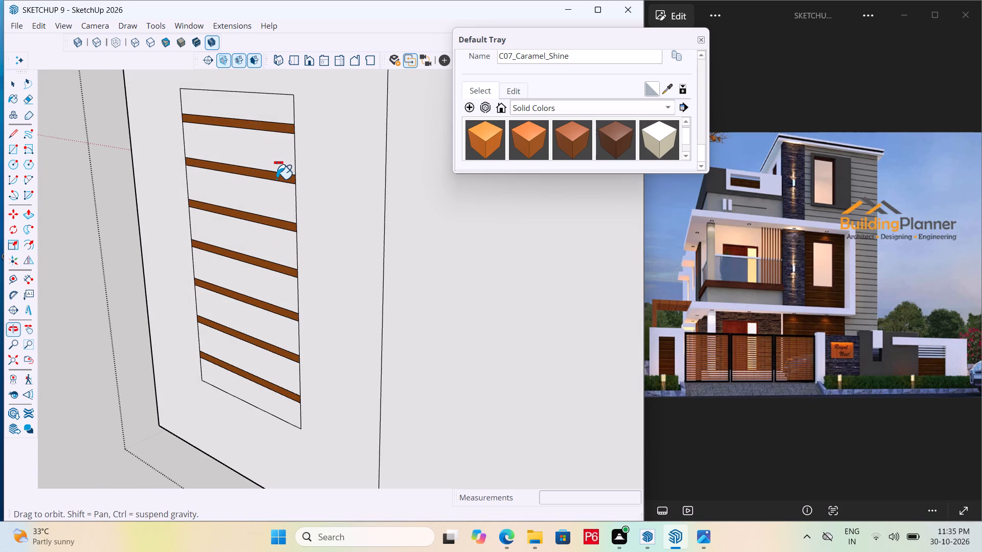
pyautogui.scroll(2, 229, 134)
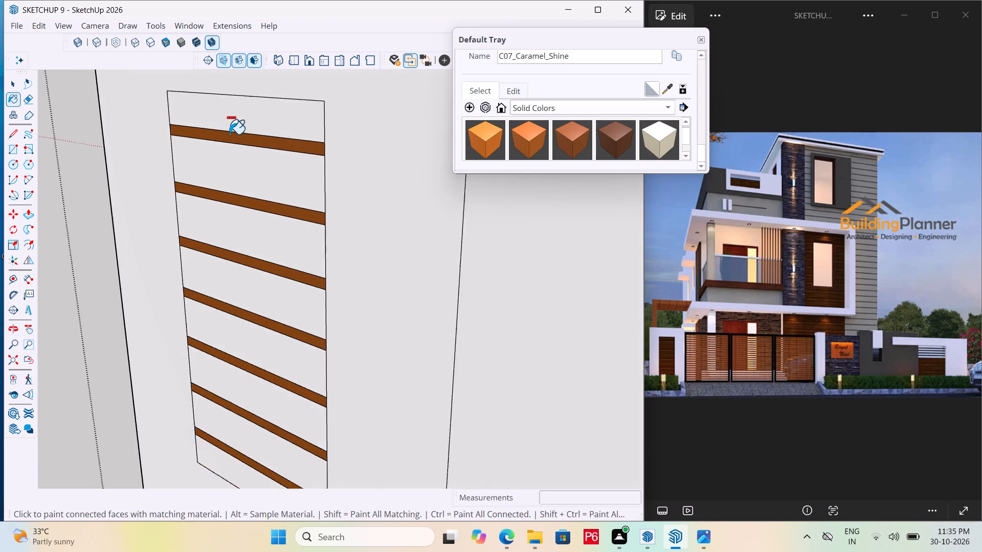
pyautogui.scroll(6, 229, 134)
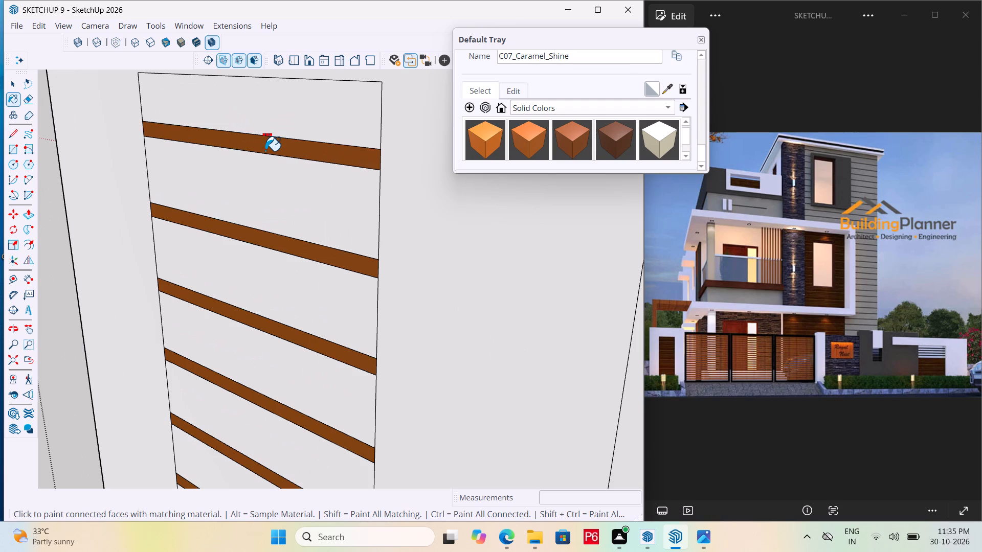
pyautogui.press('p')
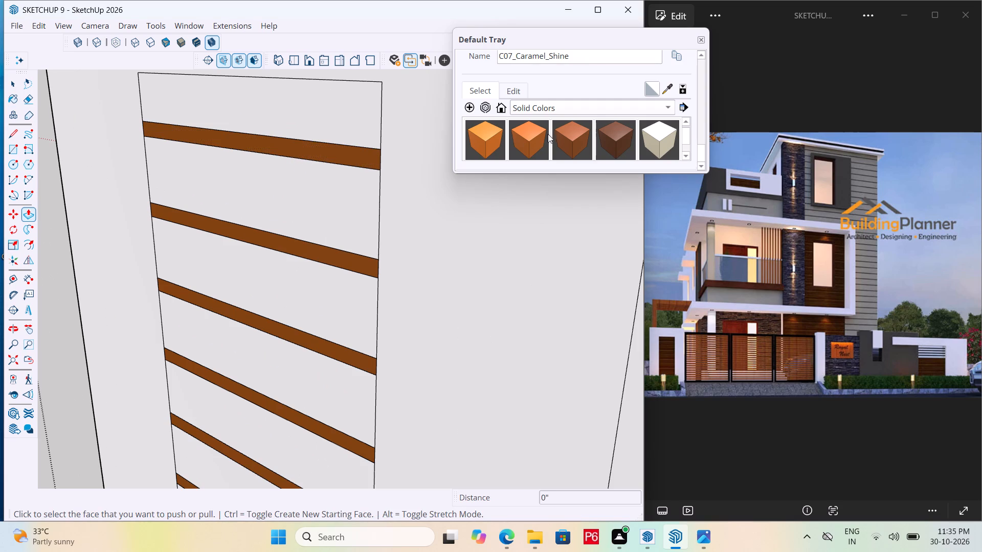
pyautogui.click(586, 111)
pyautogui.click(546, 173)
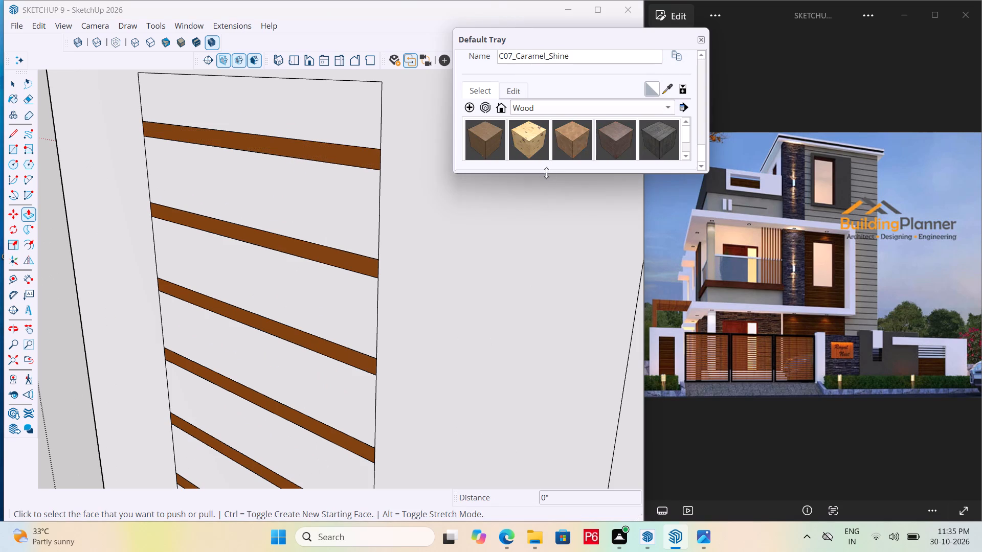
pyautogui.scroll(-2, 537, 137)
pyautogui.click(484, 137)
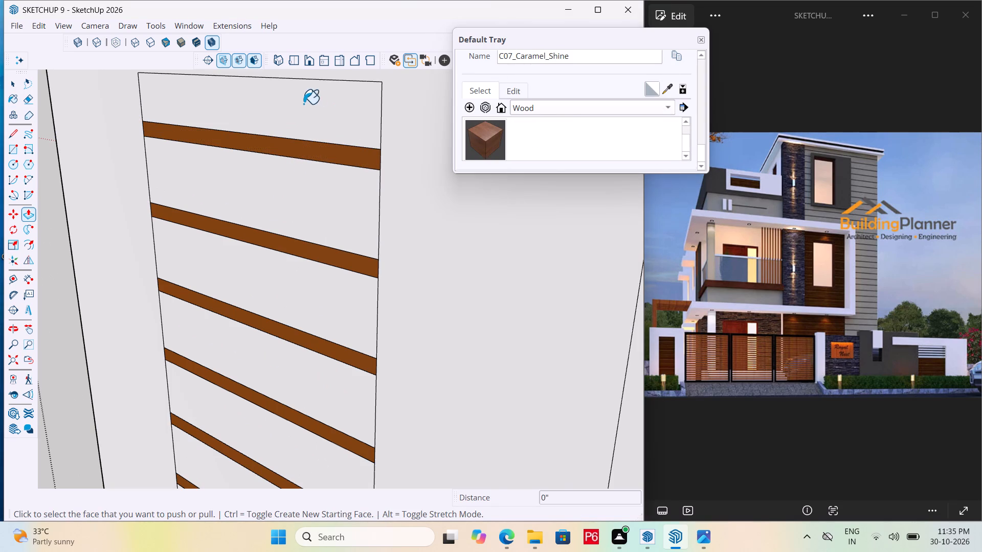
pyautogui.click(303, 103)
pyautogui.click(331, 191)
pyautogui.scroll(-3, 241, 140)
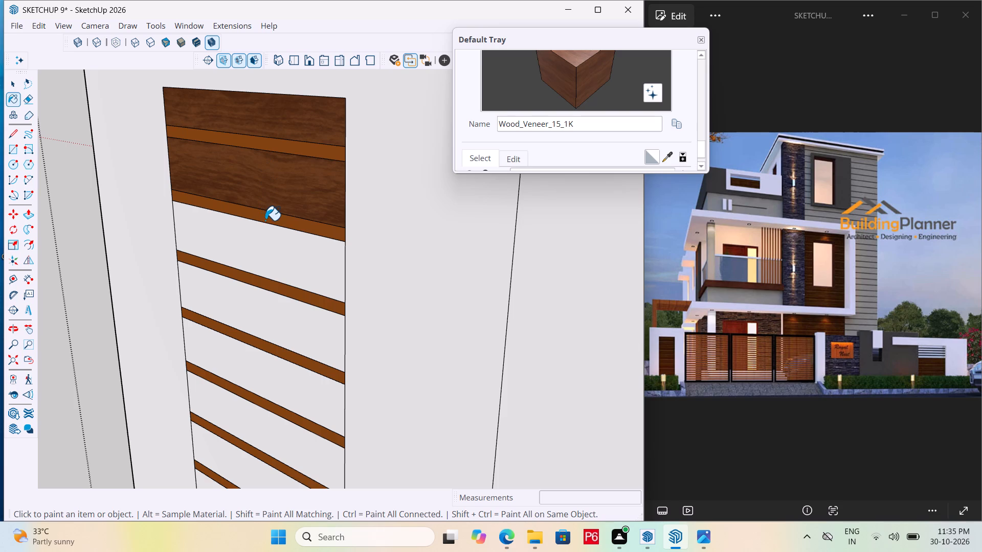
pyautogui.click(273, 246)
pyautogui.scroll(-4, 291, 136)
pyautogui.click(281, 265)
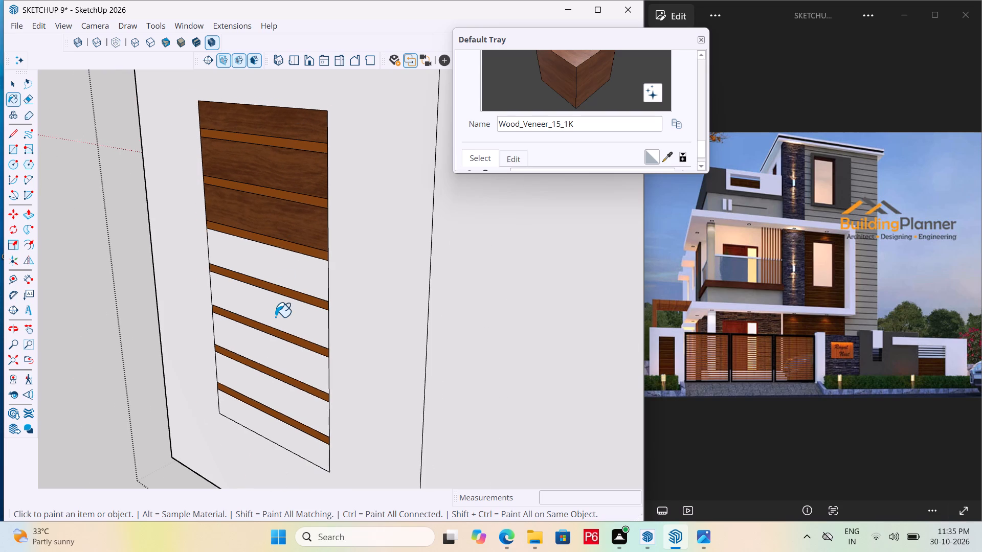
pyautogui.click(275, 317)
pyautogui.click(275, 365)
pyautogui.click(270, 392)
pyautogui.click(258, 422)
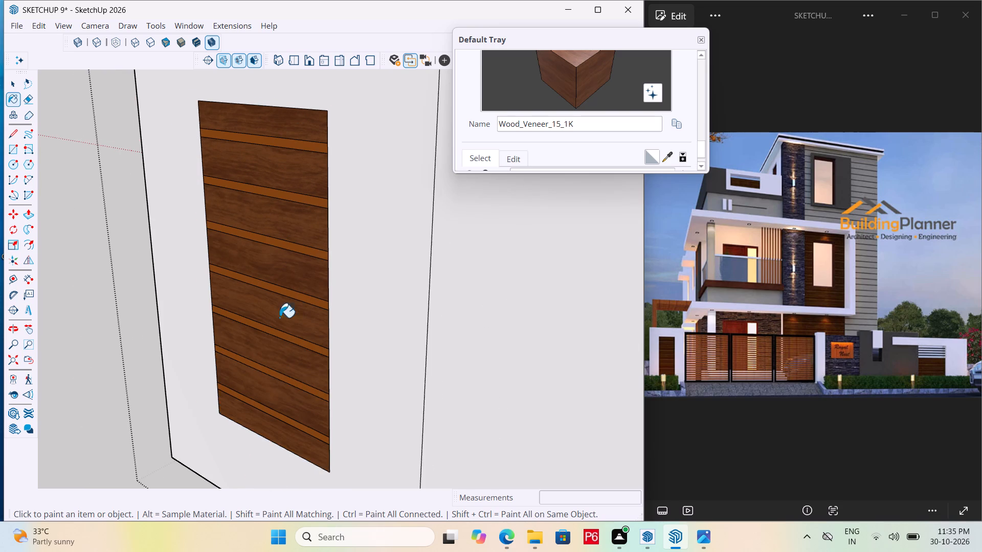
pyautogui.scroll(-3, 586, 122)
pyautogui.press('space')
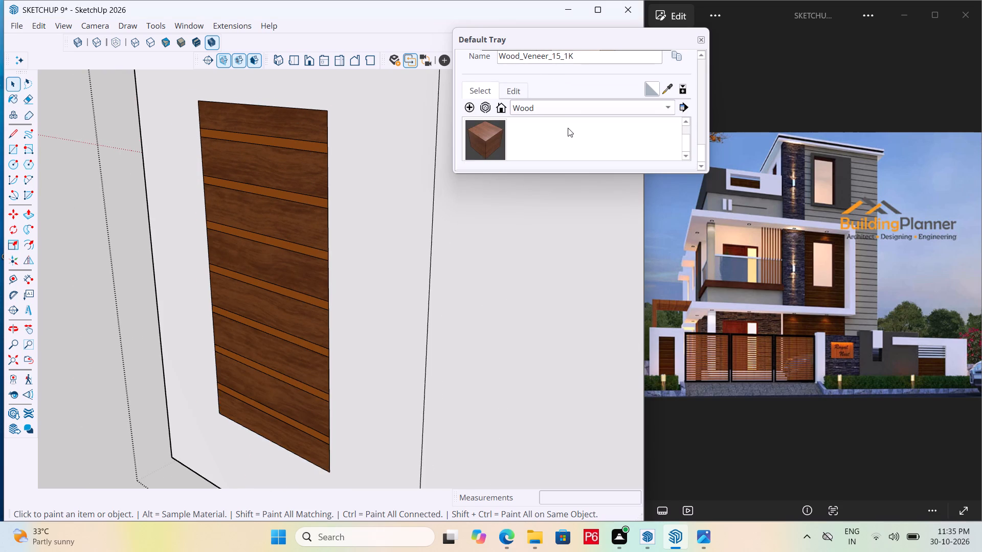
pyautogui.hotkey('ctrl', 's')
pyautogui.hotkey('ctrl', 's')
pyautogui.hotkey('ctrl', 's')
pyautogui.hotkey('ctrl', 's')
pyautogui.hotkey('ctrl', 's')
pyautogui.hotkey('ctrl', 's')
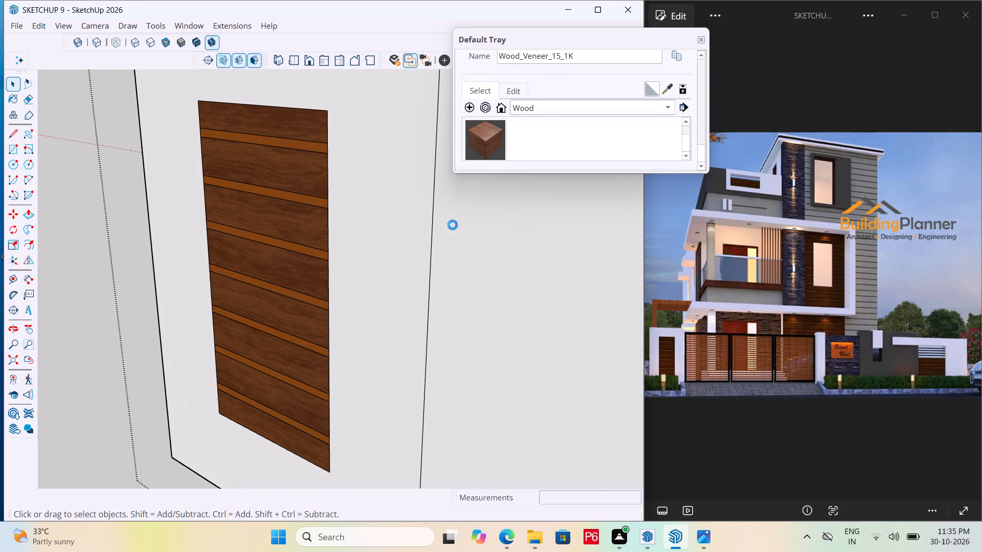
pyautogui.hotkey('ctrl', 's')
pyautogui.hotkey('ctrl', 's')
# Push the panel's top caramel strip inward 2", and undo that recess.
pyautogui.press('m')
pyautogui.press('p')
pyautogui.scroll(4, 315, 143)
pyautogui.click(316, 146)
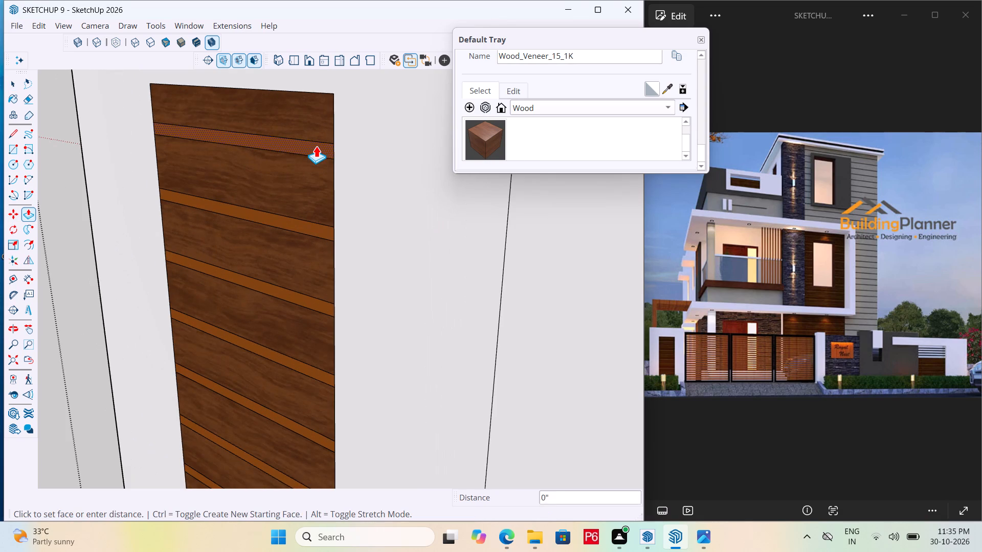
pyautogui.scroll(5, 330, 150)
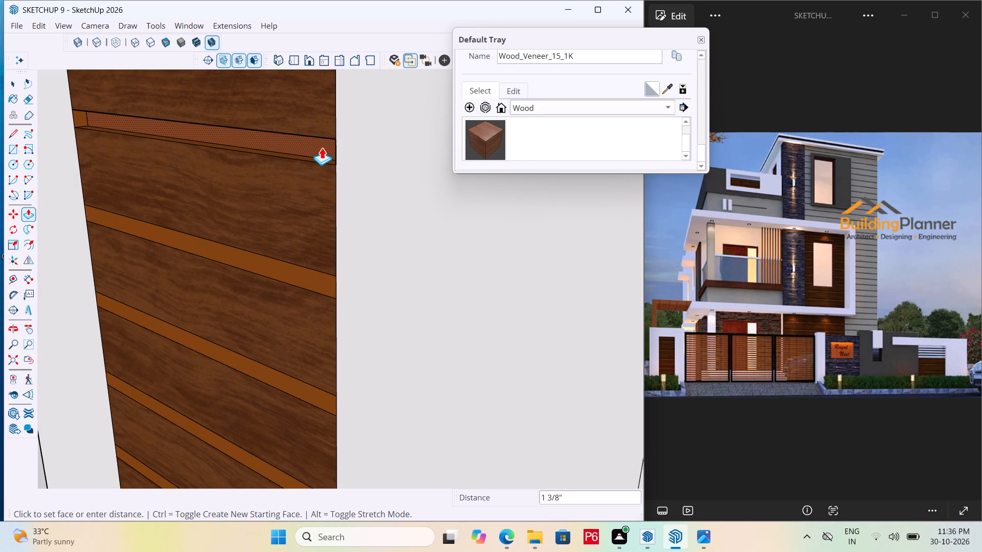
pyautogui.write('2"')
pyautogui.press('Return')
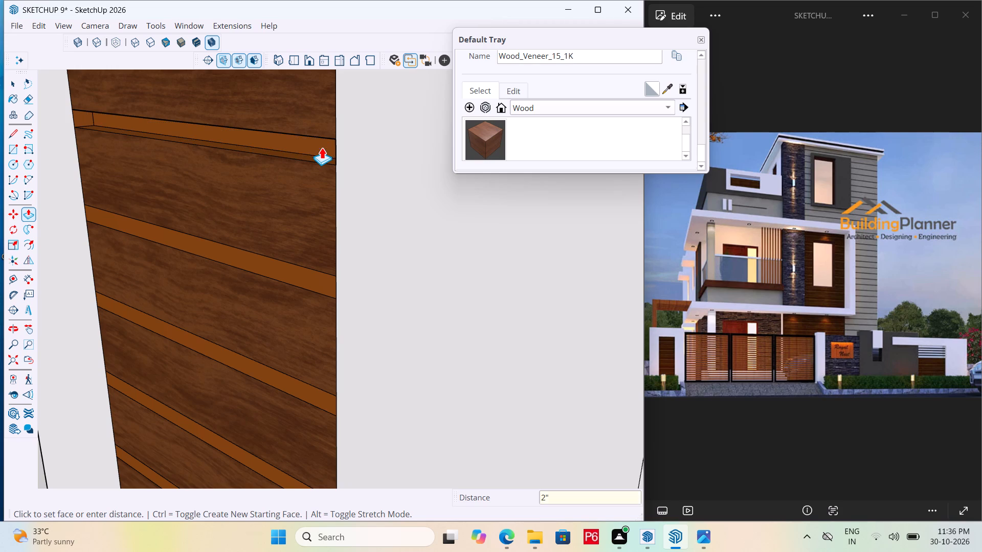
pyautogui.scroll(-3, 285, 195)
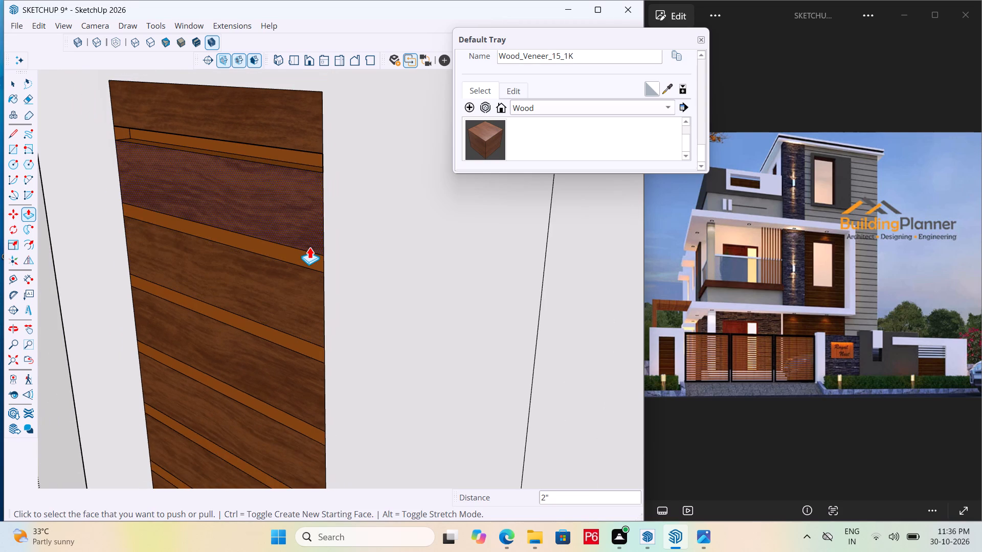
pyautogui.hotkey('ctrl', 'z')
# Push the top four caramel strips of the panel inward 1" with Push/Pull to form recessed grooves.
pyautogui.click(289, 157)
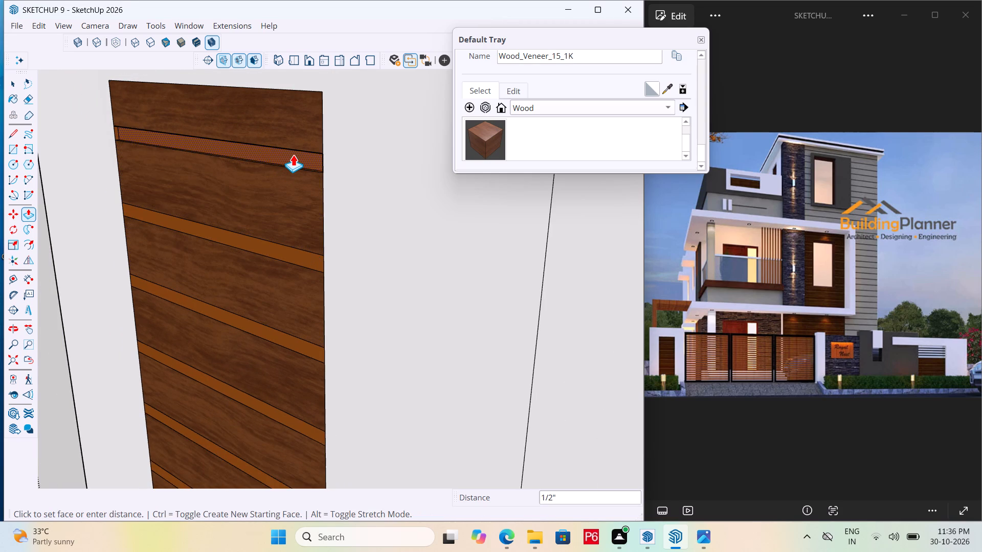
pyautogui.write('1"')
pyautogui.press('Return')
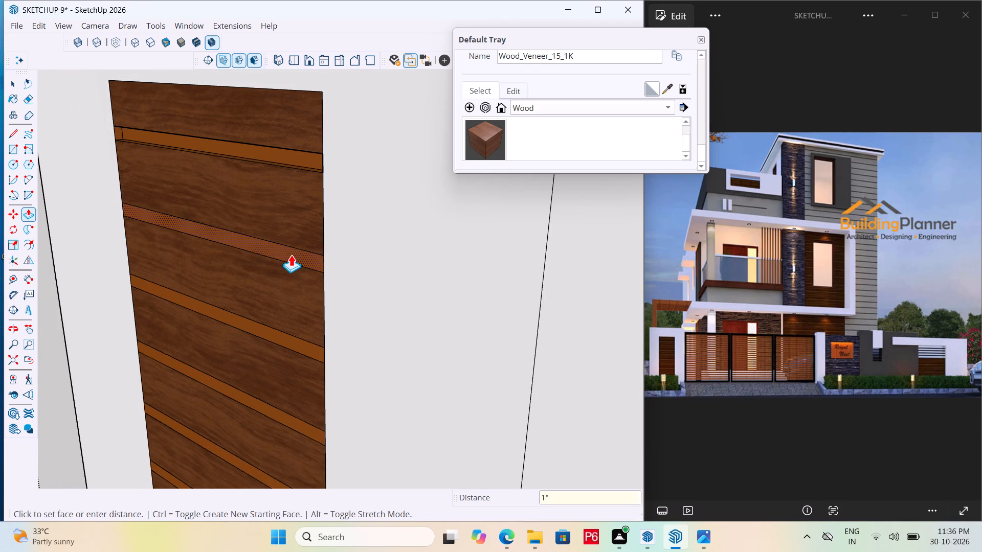
pyautogui.doubleClick(291, 255)
pyautogui.scroll(-3, 314, 170)
pyautogui.scroll(5, 287, 294)
pyautogui.doubleClick(303, 312)
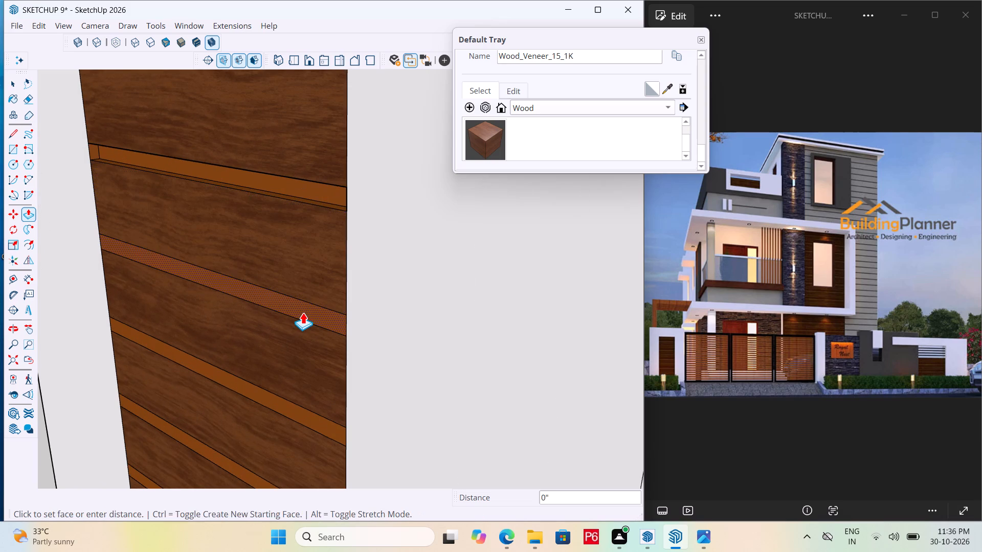
pyautogui.scroll(-5, 315, 181)
pyautogui.scroll(5, 300, 360)
pyautogui.doubleClick(329, 332)
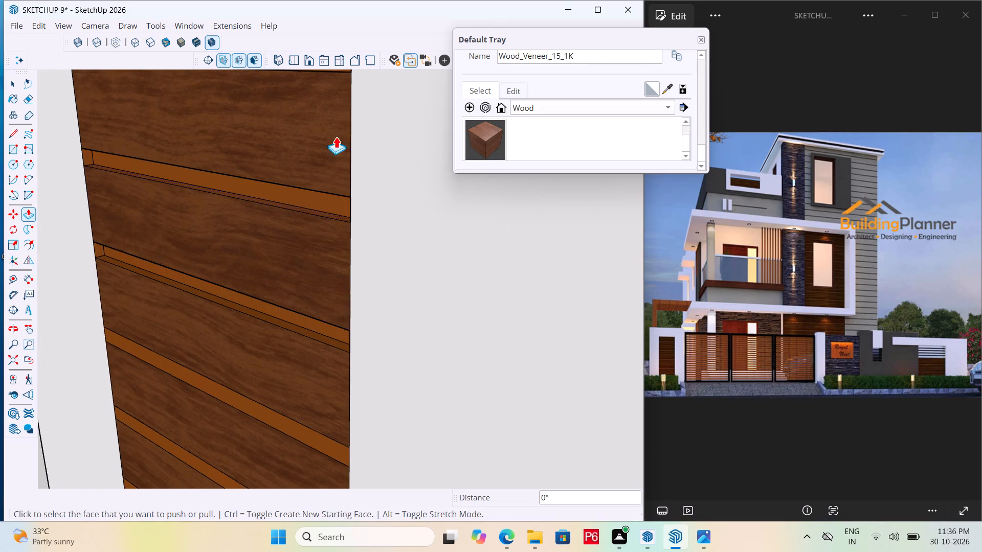
# Push the remaining three caramel strips of the panel inward 1" and save the model.
pyautogui.scroll(-6, 351, 55)
pyautogui.scroll(-11, 303, 201)
pyautogui.scroll(11, 302, 291)
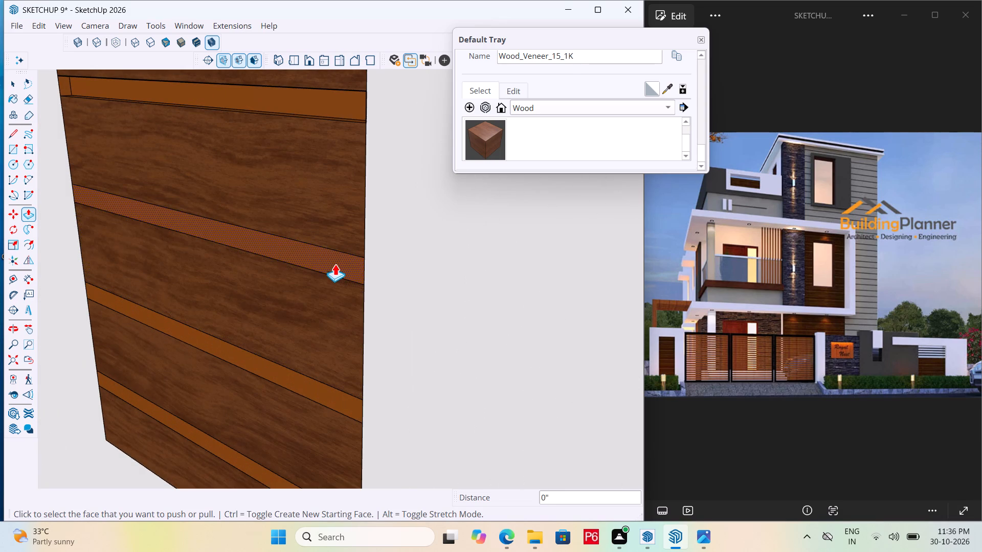
pyautogui.doubleClick(335, 263)
pyautogui.click(300, 388)
pyautogui.click(300, 388)
pyautogui.scroll(-6, 363, 202)
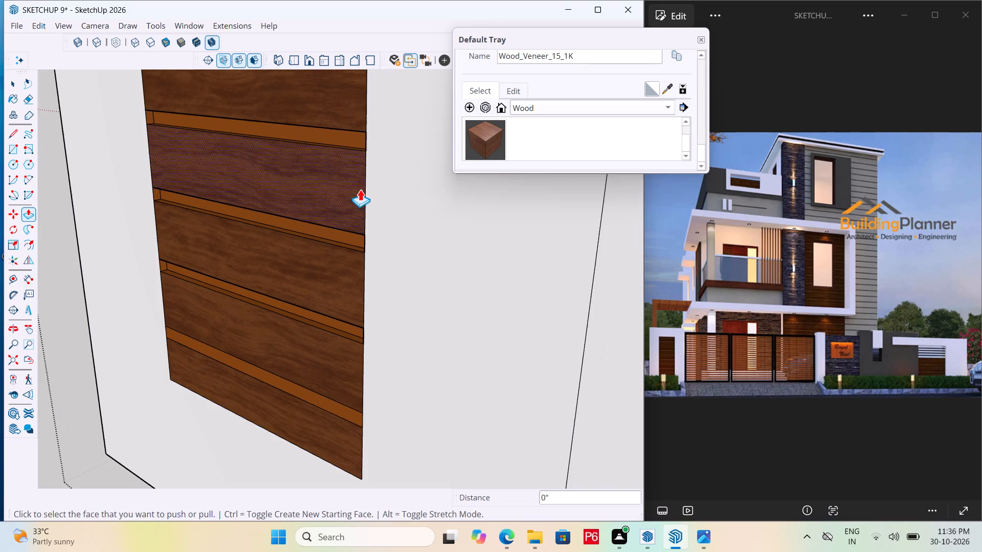
pyautogui.scroll(5, 333, 408)
pyautogui.click(335, 409)
pyautogui.scroll(-4, 321, 334)
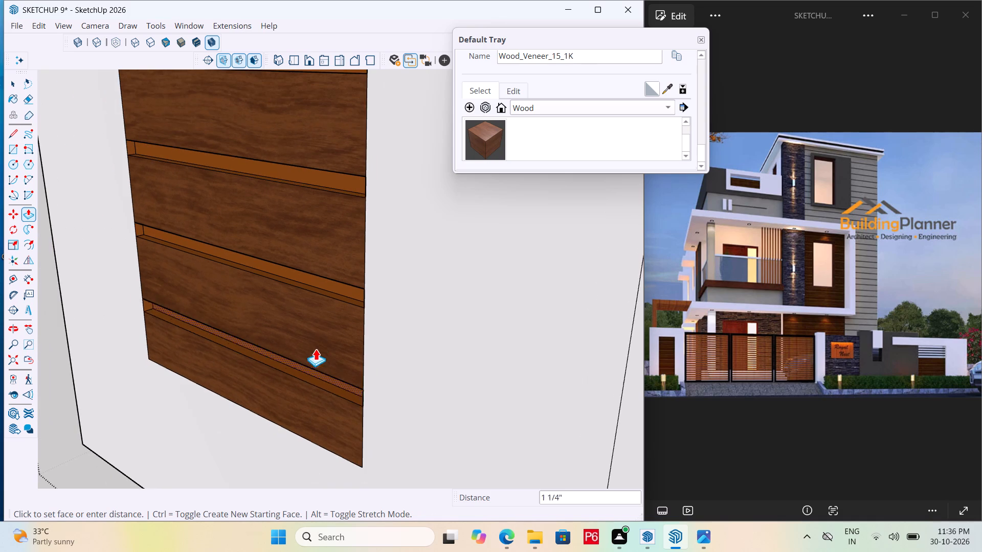
pyautogui.write('1"')
pyautogui.press('Return')
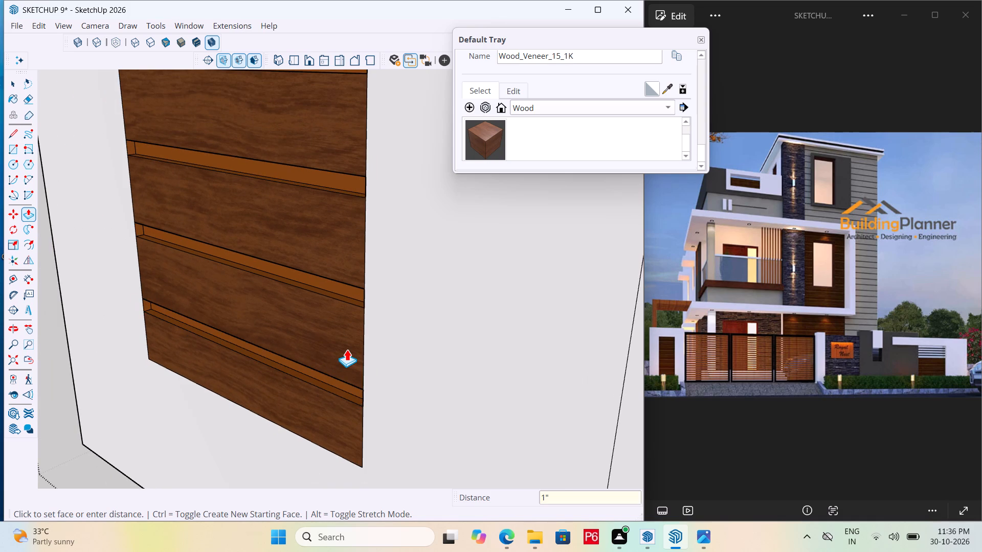
pyautogui.hotkey('ctrl', 's')
pyautogui.hotkey('ctrl', 's')
pyautogui.hotkey('ctrl', 's')
pyautogui.hotkey('ctrl', 's')
pyautogui.hotkey('ctrl', 's')
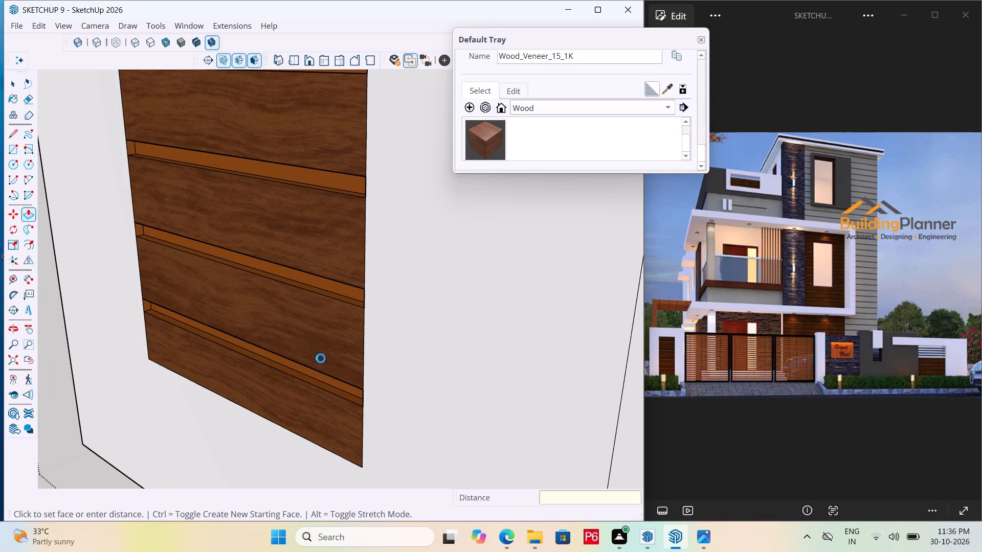
pyautogui.hotkey('ctrl', 's')
pyautogui.hotkey('ctrl', 's')
pyautogui.hotkey('ctrl', 's')
# Close the boundary wall group so editing returns to the whole model, and save.
pyautogui.scroll(-1, 314, 353)
pyautogui.press('space')
pyautogui.scroll(-7, 314, 353)
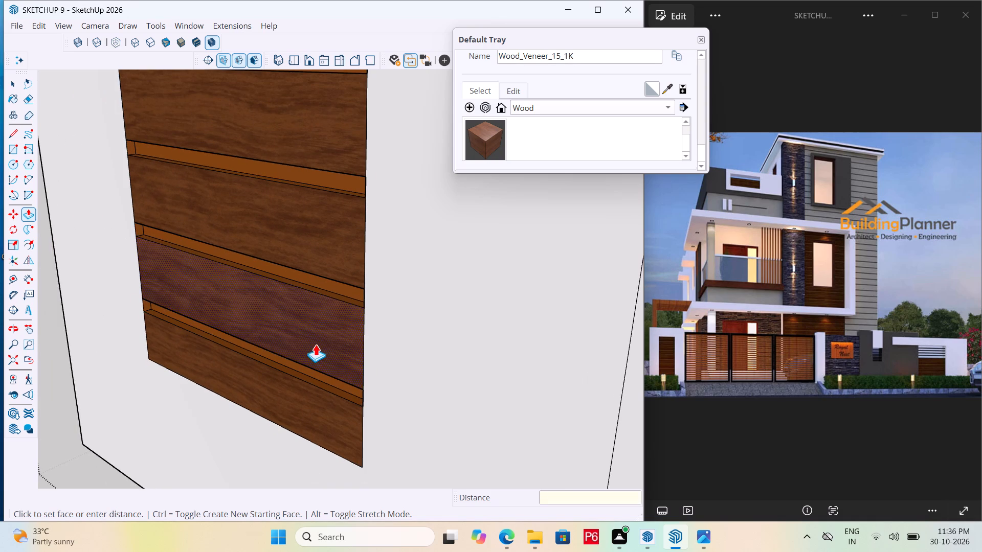
pyautogui.scroll(-3, 316, 344)
pyautogui.scroll(-7, 414, 324)
pyautogui.moveTo(248, 328); pyautogui.dragTo(380, 347, button='middle')
pyautogui.scroll(-2, 208, 329)
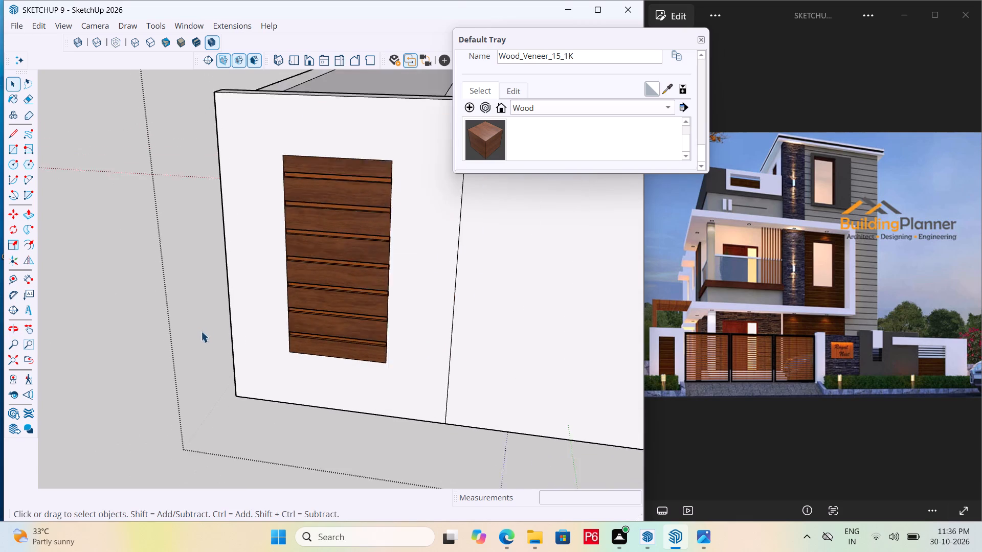
pyautogui.scroll(-2, 201, 331)
pyautogui.moveTo(361, 331); pyautogui.dragTo(488, 317, button='middle')
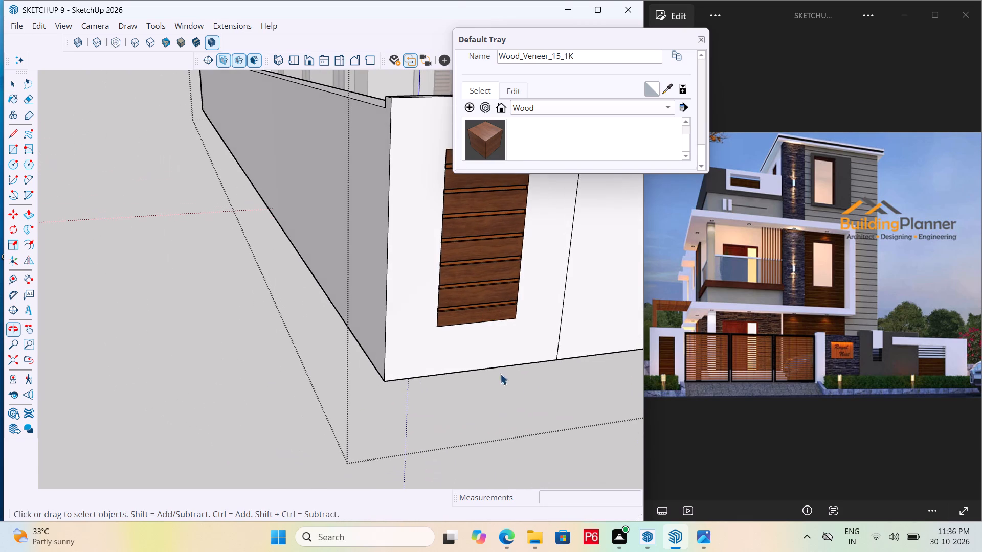
pyautogui.press('space')
pyautogui.click(507, 448)
pyautogui.scroll(-4, 374, 328)
pyautogui.hotkey('ctrl', 's')
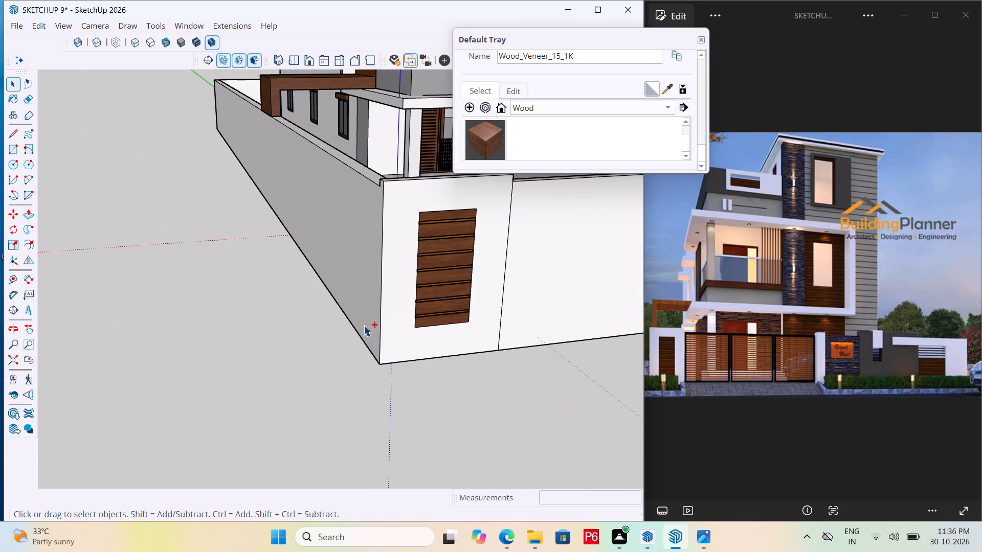
pyautogui.hotkey('ctrl', 's')
pyautogui.hotkey('ctrl', 's')
pyautogui.hotkey('ctrl', 's')
pyautogui.hotkey('ctrl', 's')
pyautogui.hotkey('ctrl', 's')
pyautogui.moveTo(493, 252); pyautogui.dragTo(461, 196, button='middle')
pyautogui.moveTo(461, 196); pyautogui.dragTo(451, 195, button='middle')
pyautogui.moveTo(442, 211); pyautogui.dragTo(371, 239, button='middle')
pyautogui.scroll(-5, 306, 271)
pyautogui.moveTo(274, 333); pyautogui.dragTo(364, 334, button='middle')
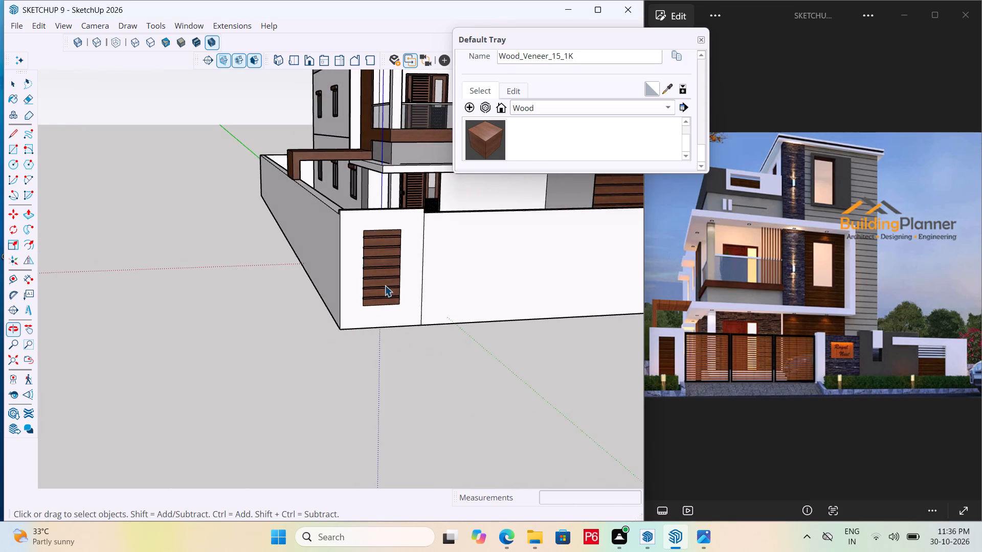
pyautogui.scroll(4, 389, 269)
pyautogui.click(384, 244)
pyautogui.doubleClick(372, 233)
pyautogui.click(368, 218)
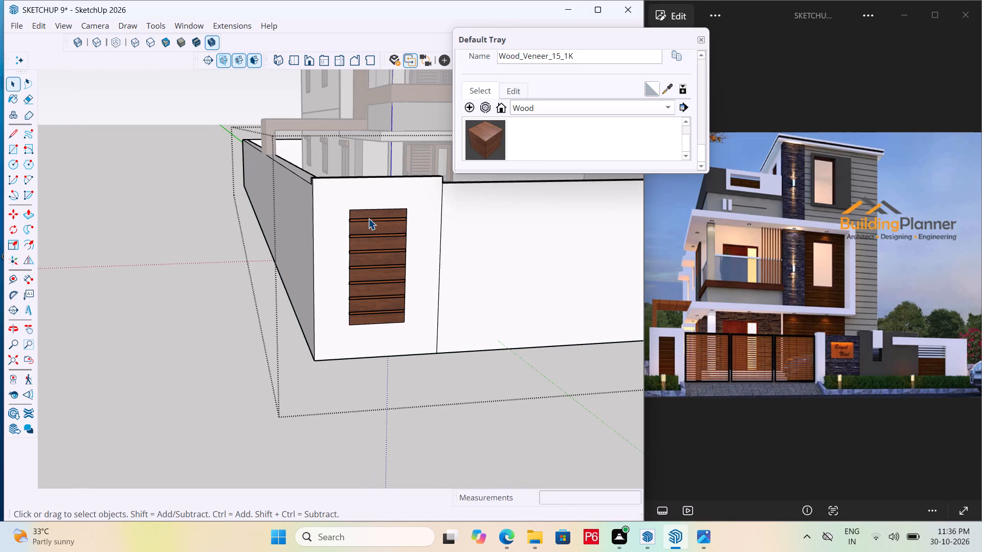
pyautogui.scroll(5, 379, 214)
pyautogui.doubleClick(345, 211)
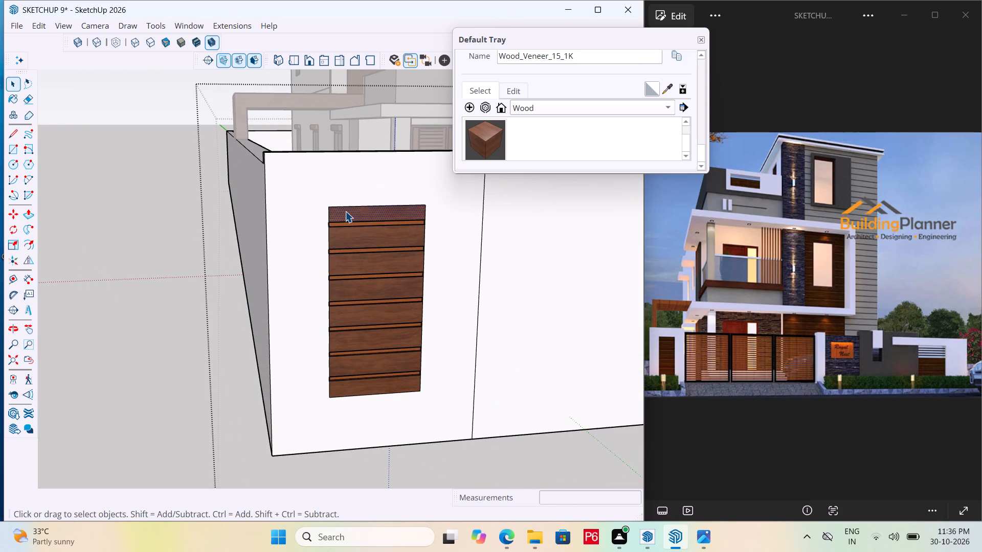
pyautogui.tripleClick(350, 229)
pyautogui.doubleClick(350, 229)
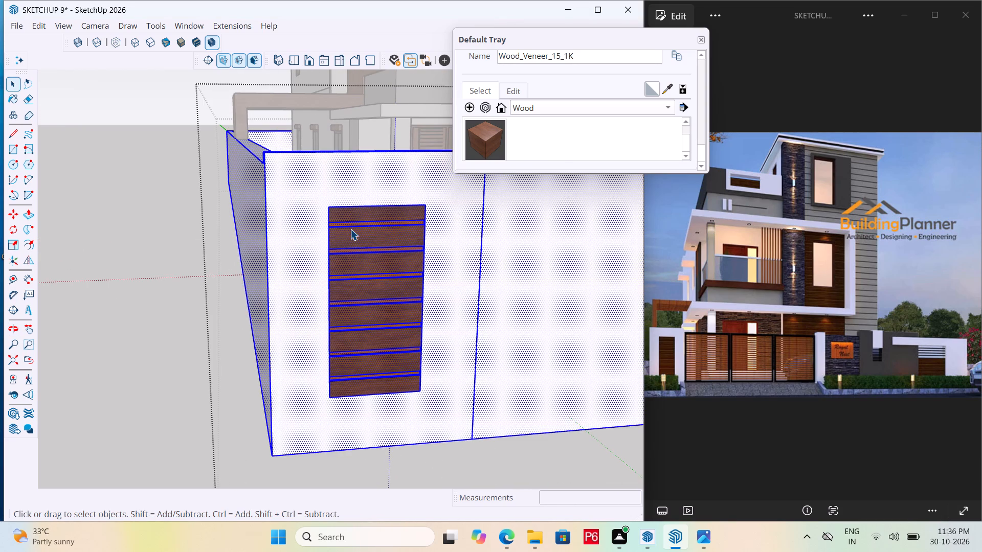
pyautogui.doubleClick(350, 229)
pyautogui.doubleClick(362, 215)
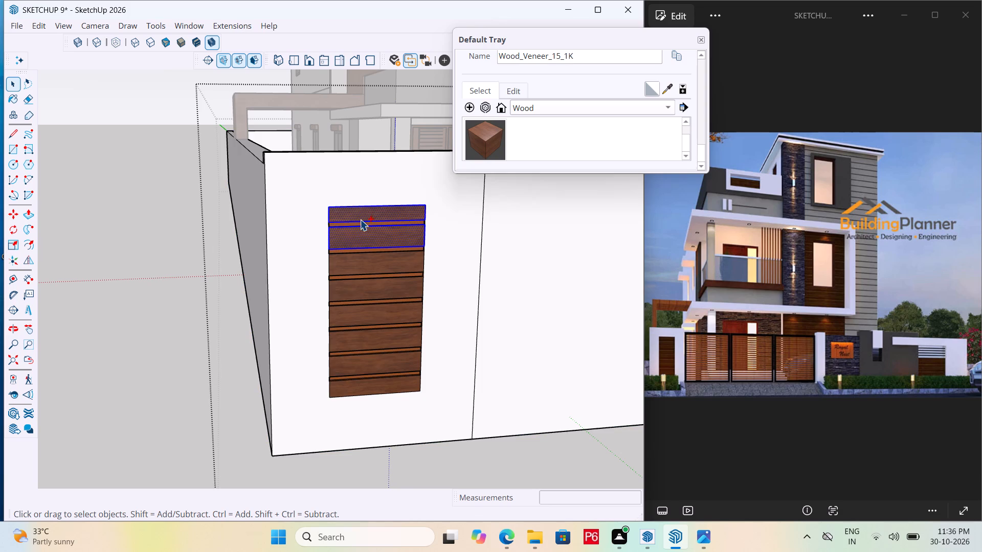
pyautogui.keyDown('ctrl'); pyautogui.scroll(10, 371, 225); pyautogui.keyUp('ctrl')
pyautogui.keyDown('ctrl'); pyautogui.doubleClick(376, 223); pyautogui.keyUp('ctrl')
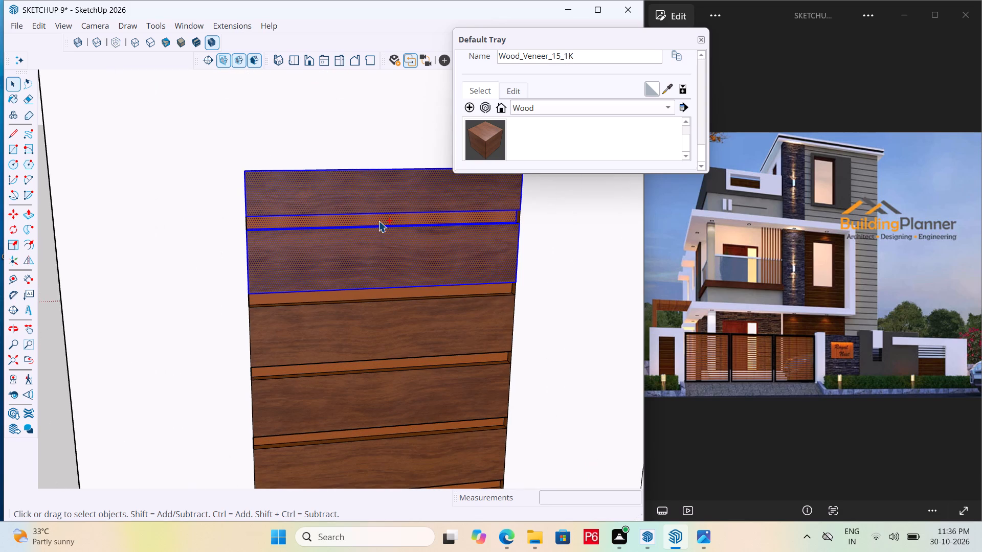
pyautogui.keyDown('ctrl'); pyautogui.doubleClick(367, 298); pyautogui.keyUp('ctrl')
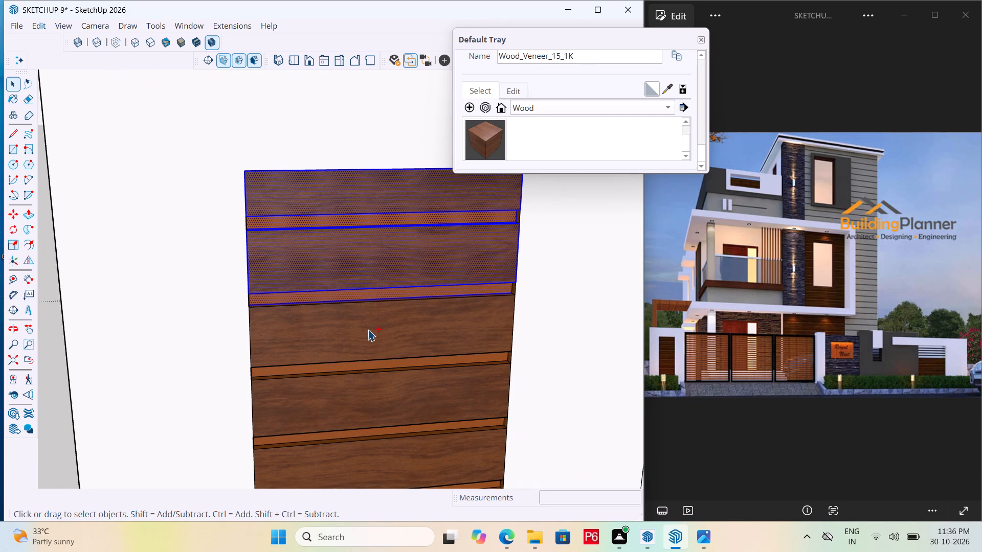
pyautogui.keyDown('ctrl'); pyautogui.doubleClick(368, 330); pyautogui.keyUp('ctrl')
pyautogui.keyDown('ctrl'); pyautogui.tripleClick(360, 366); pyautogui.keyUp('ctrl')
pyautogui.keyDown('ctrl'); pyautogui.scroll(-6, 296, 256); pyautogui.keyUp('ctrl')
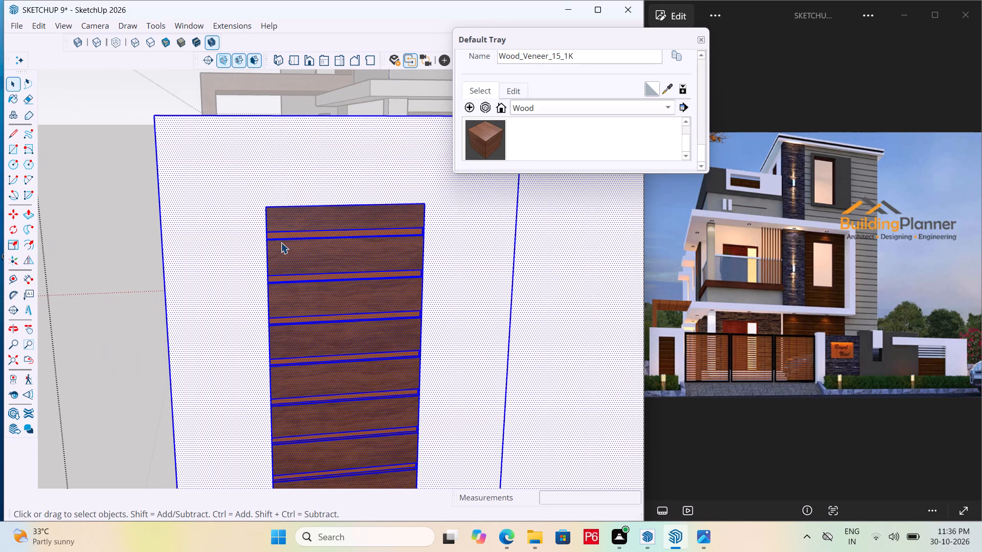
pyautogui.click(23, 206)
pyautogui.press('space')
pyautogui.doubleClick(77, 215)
# Save the model.
pyautogui.hotkey('ctrl', 's')
pyautogui.hotkey('ctrl', 's')
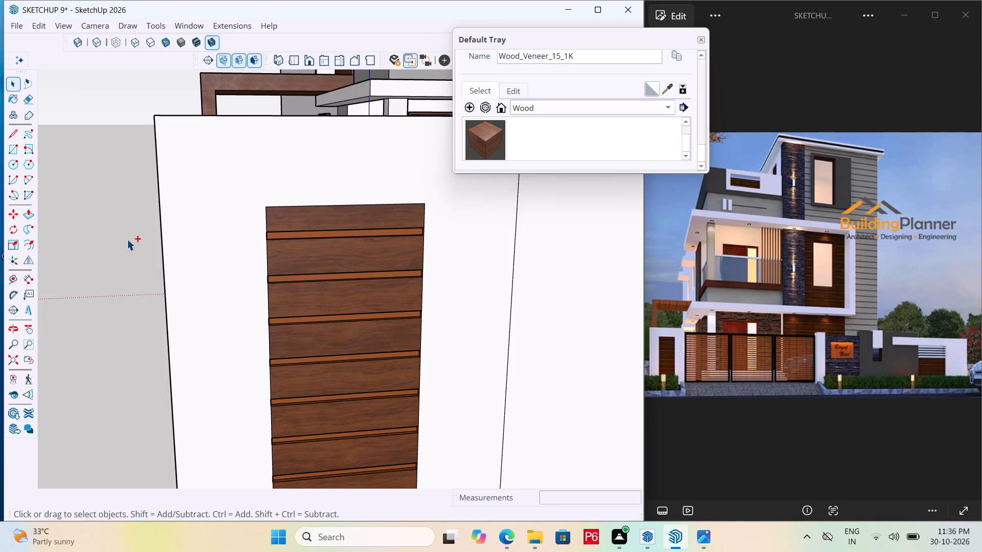
pyautogui.hotkey('ctrl', 's')
pyautogui.hotkey('ctrl', 's')
pyautogui.hotkey('ctrl', 's')
pyautogui.hotkey('ctrl', 's')
# Inside the boundary wall group, place a vertical guide on the front wall face 7' from the corner section's edge.
pyautogui.scroll(-12, 90, 234)
pyautogui.moveTo(244, 241); pyautogui.dragTo(239, 247, button='middle')
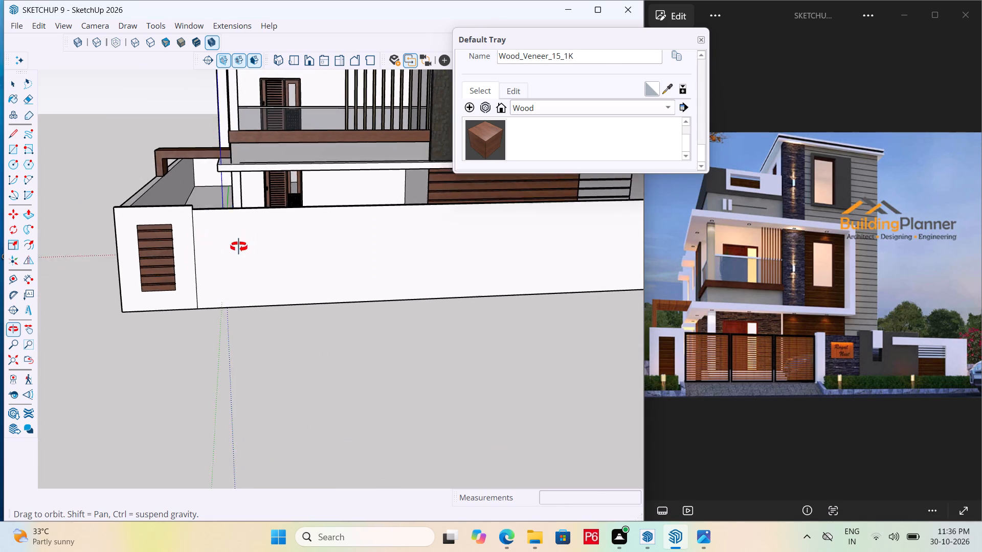
pyautogui.moveTo(239, 247); pyautogui.dragTo(281, 344, button='middle')
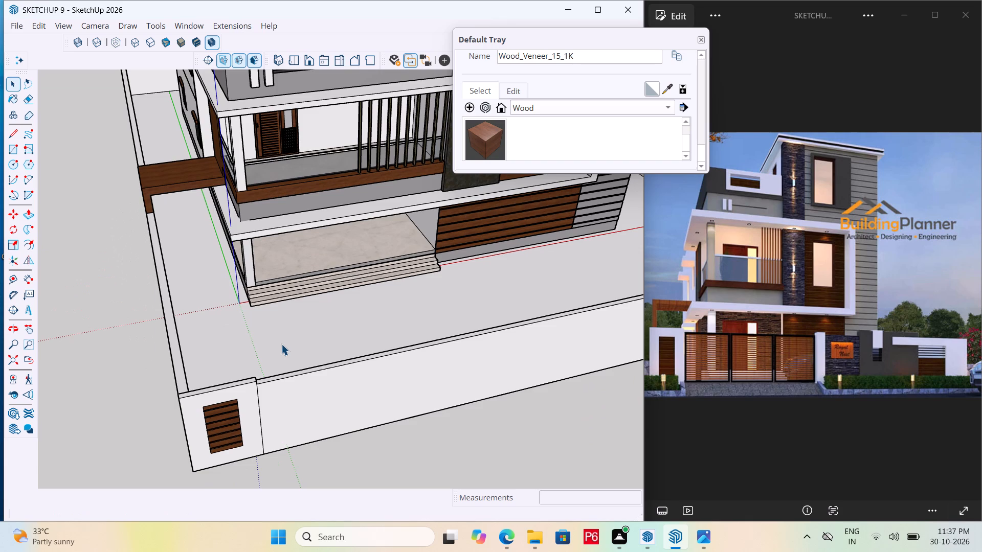
pyautogui.scroll(-5, 225, 355)
pyautogui.moveTo(479, 333); pyautogui.dragTo(448, 308, button='middle')
pyautogui.scroll(4, 378, 320)
pyautogui.press('l')
pyautogui.click(403, 362)
pyautogui.press('space')
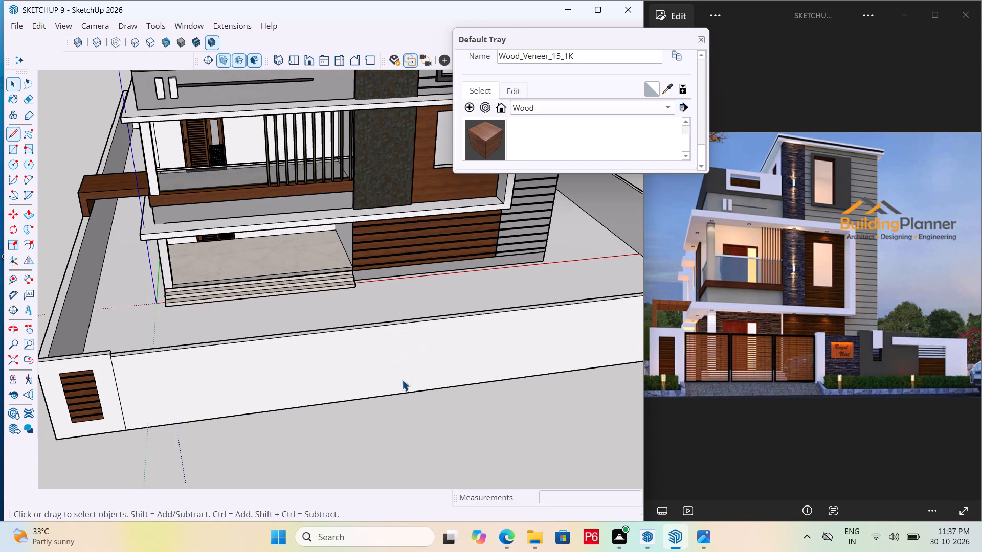
pyautogui.doubleClick(401, 372)
pyautogui.click(395, 347)
pyautogui.press('l')
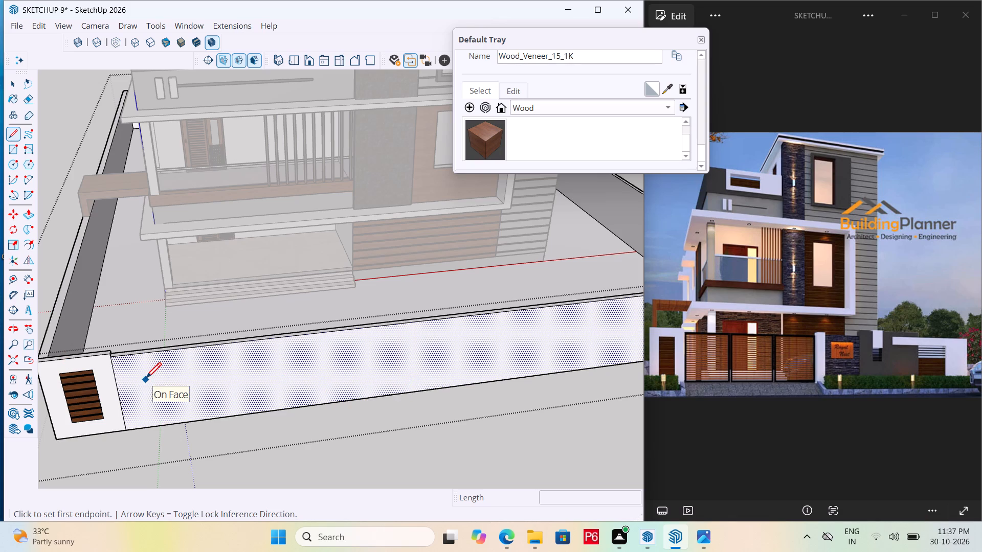
pyautogui.press('t')
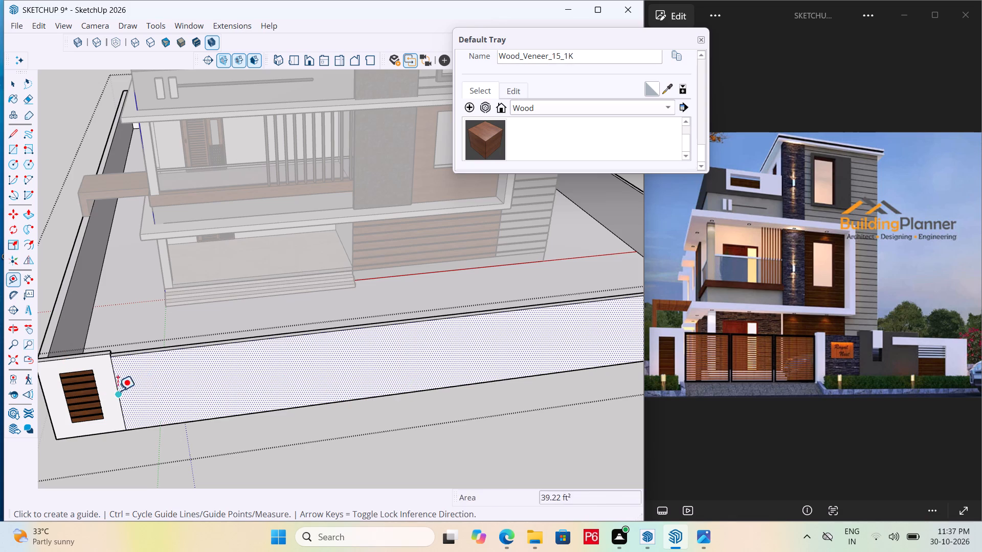
pyautogui.click(121, 388)
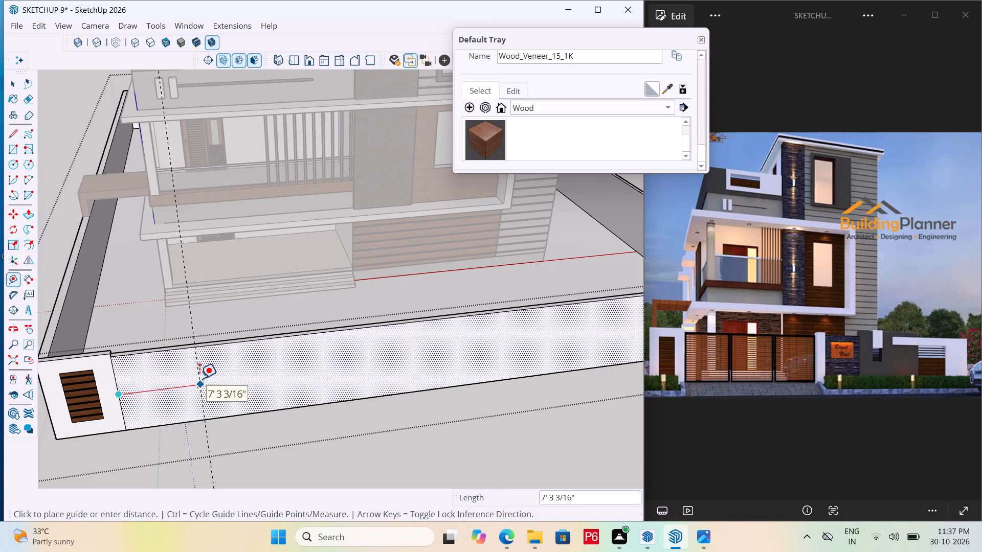
pyautogui.press('7')
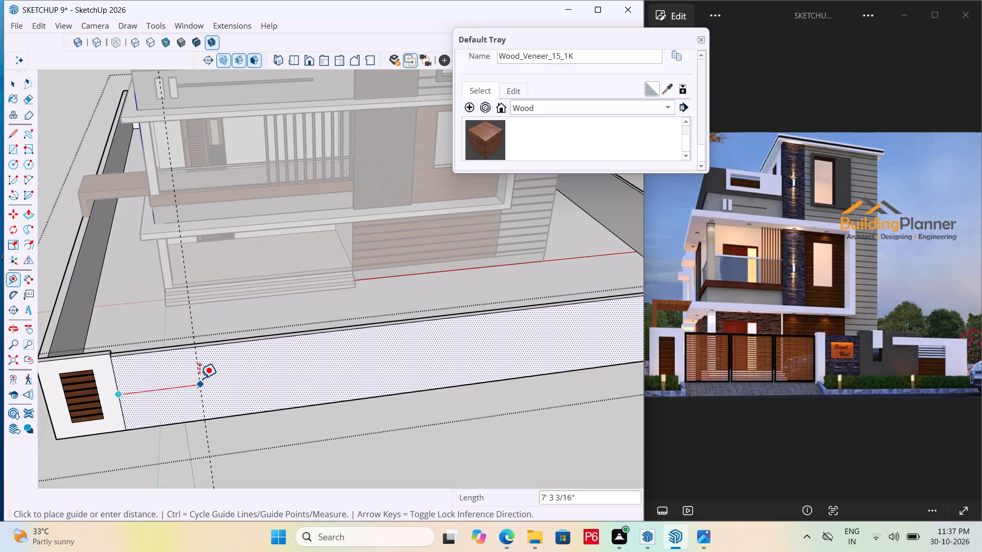
pyautogui.press("'")
pyautogui.press('Return')
# Add two more vertical guides along the front wall, each 7' beyond the previous one, and save the model.
pyautogui.click(196, 380)
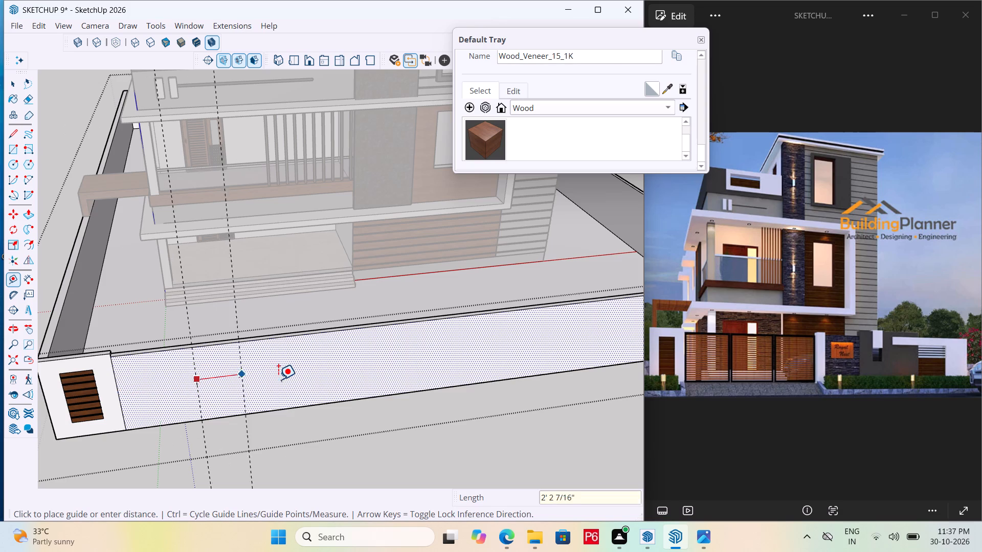
pyautogui.press('7')
pyautogui.press("'")
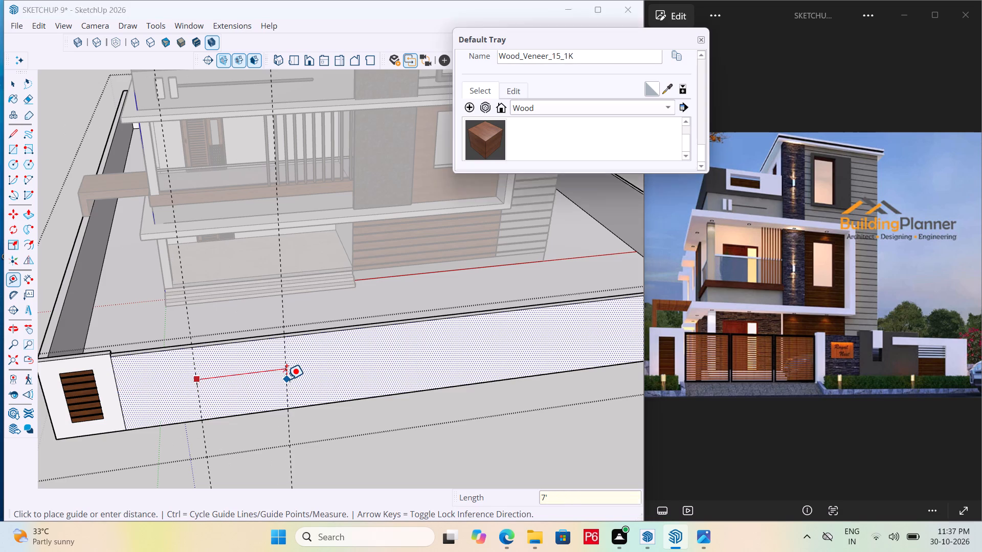
pyautogui.press('Return')
pyautogui.click(272, 375)
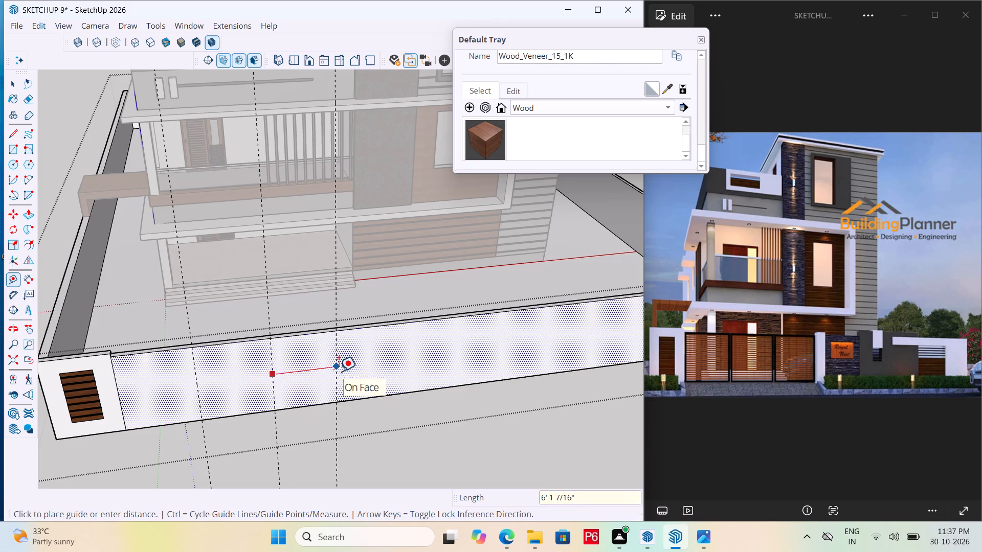
pyautogui.write("7'")
pyautogui.press('Return')
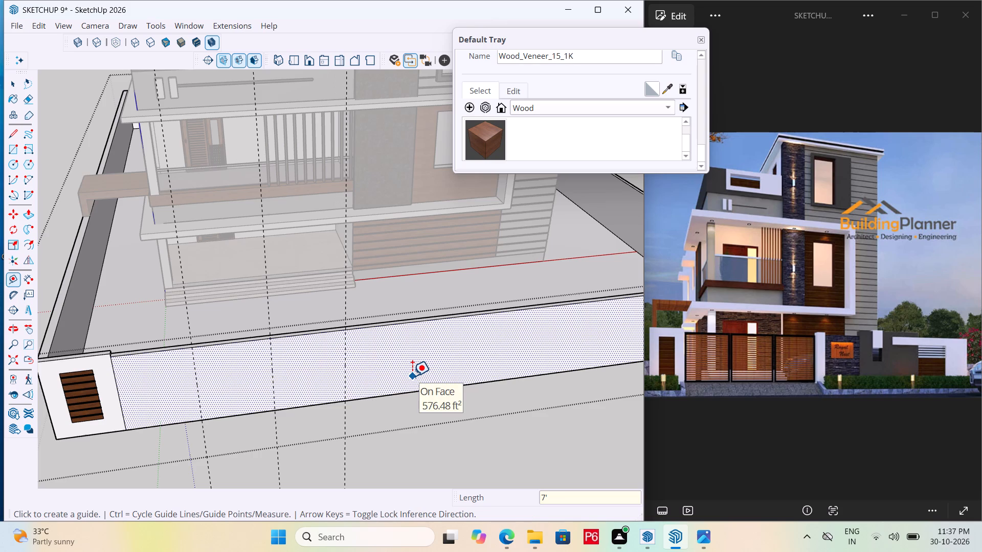
pyautogui.scroll(-3, 346, 371)
pyautogui.moveTo(357, 361); pyautogui.dragTo(348, 332, button='middle')
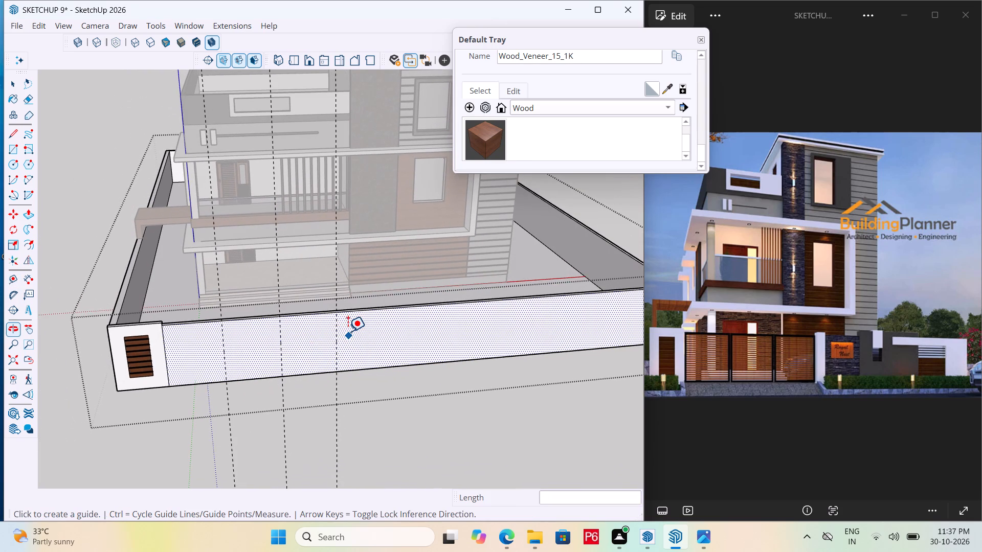
pyautogui.hotkey('ctrl', 's')
# Draw an 8' 6" vertical line along the guide nearest the corner section, from the front wall's bottom edge to its top edge.
pyautogui.press('l')
pyautogui.press('space')
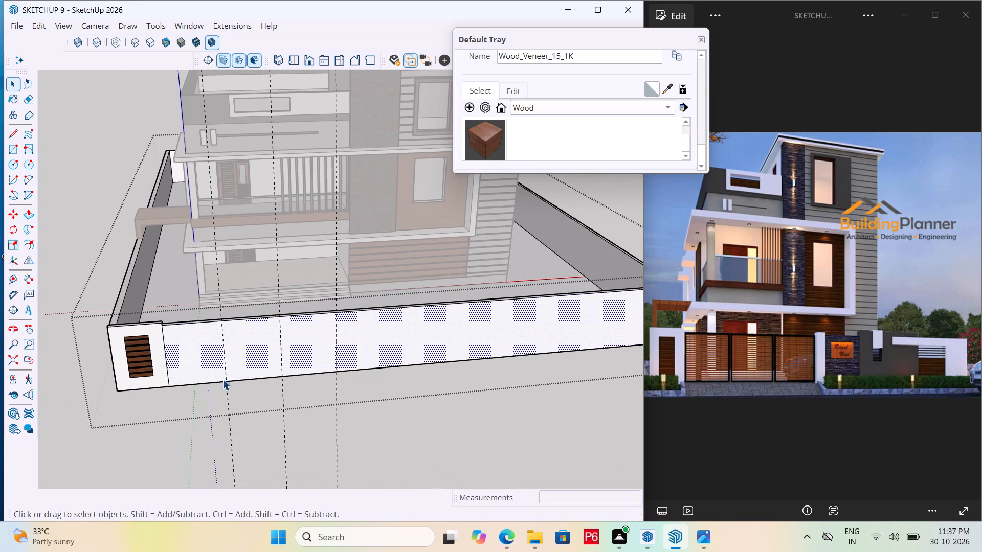
pyautogui.press('l')
pyautogui.scroll(10, 223, 378)
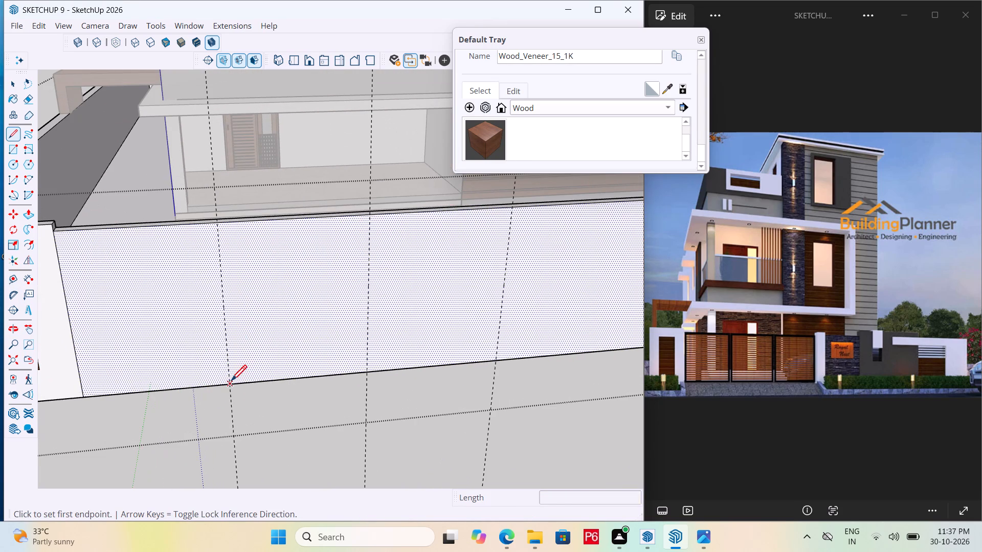
pyautogui.click(230, 383)
pyautogui.click(221, 224)
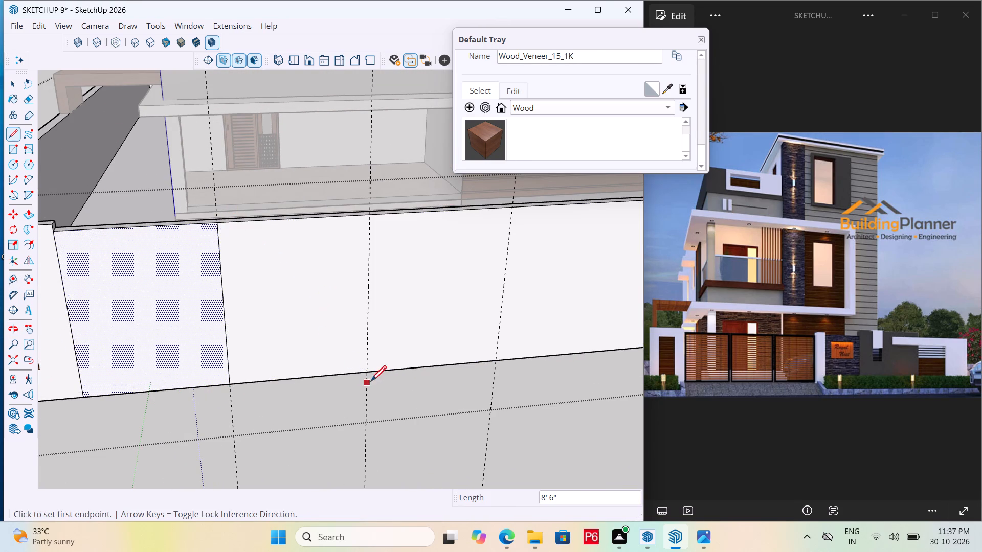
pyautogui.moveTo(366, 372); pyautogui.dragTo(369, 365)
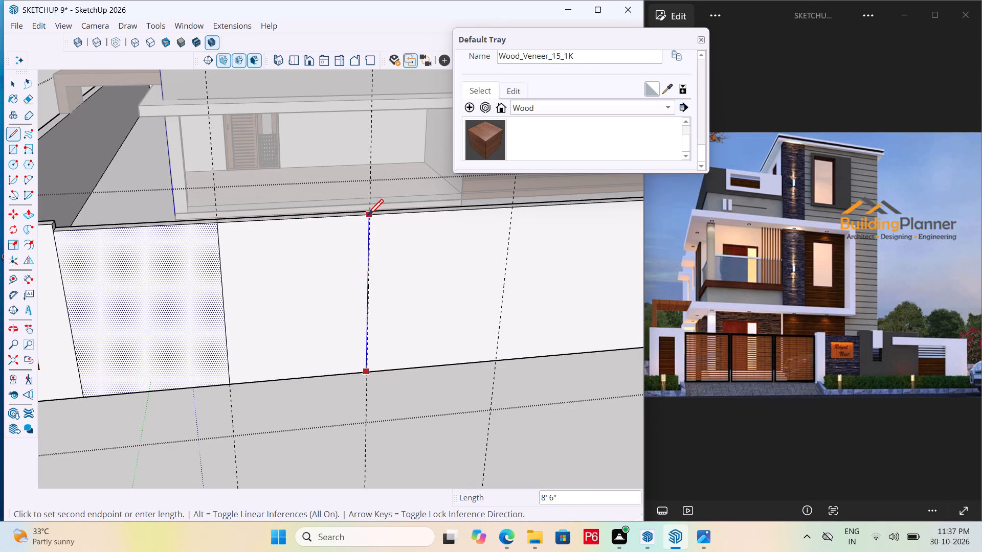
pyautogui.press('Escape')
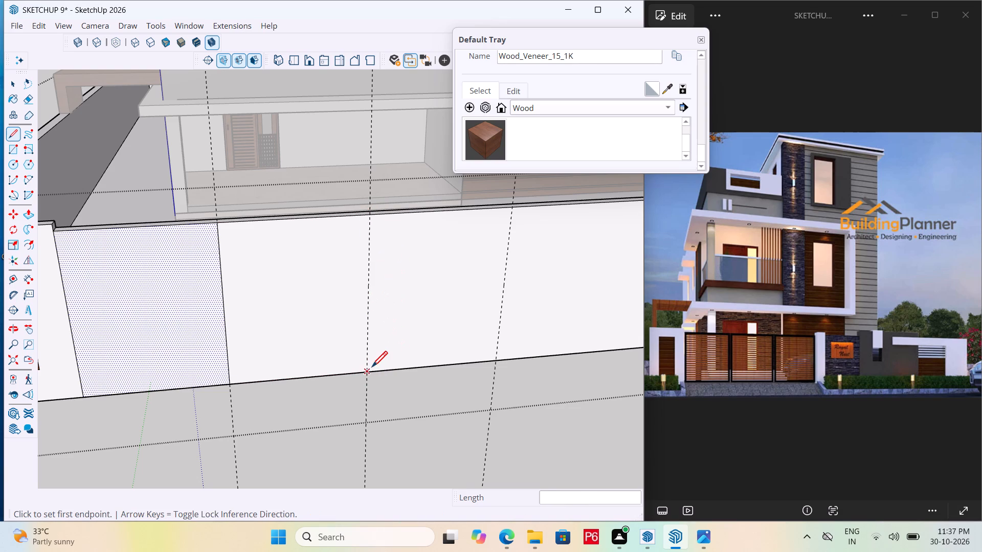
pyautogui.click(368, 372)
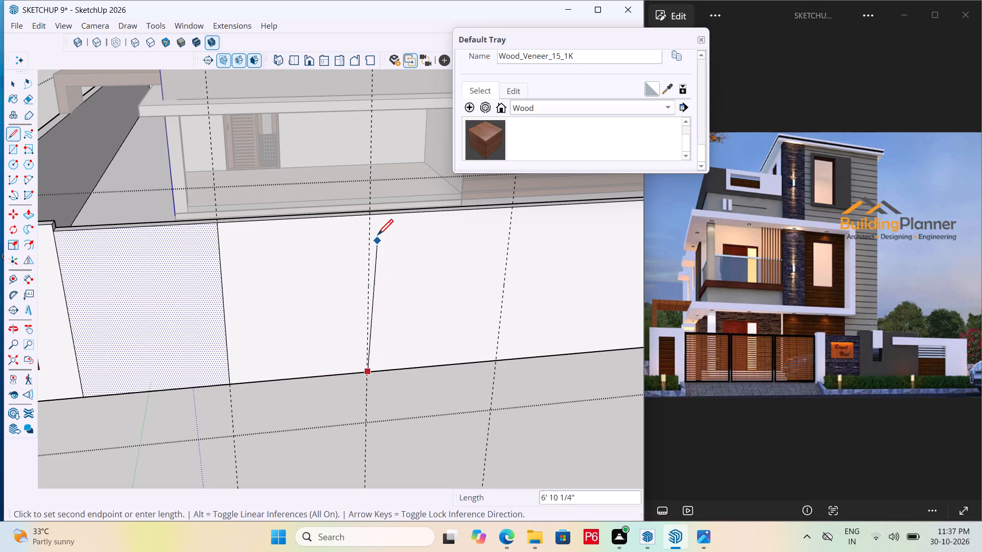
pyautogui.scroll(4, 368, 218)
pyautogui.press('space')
# Draw a vertical line along the middle guide from the front wall's bottom edge to its top edge.
pyautogui.scroll(3, 334, 439)
pyautogui.moveTo(356, 436); pyautogui.dragTo(383, 446, button='middle')
pyautogui.press('l')
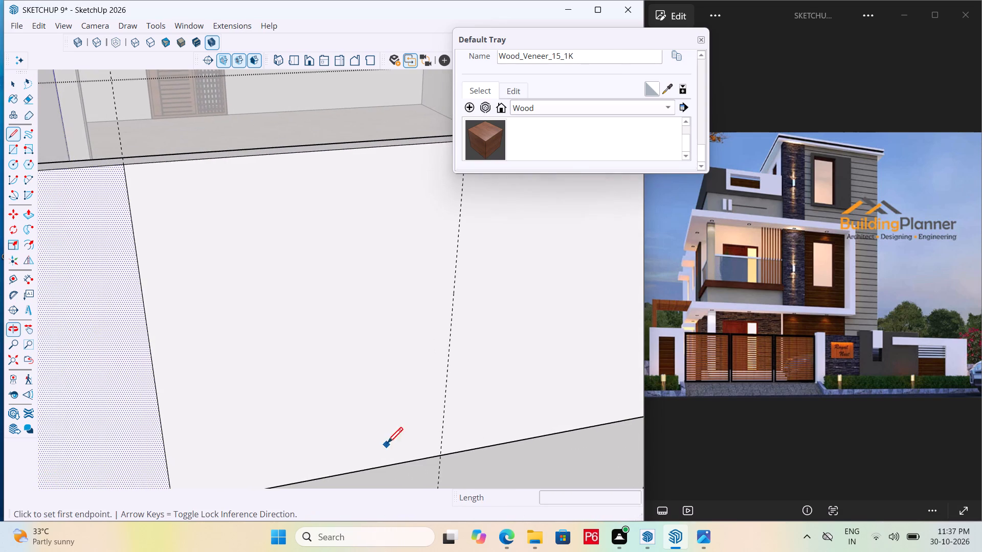
pyautogui.click(440, 454)
pyautogui.scroll(-4, 229, 318)
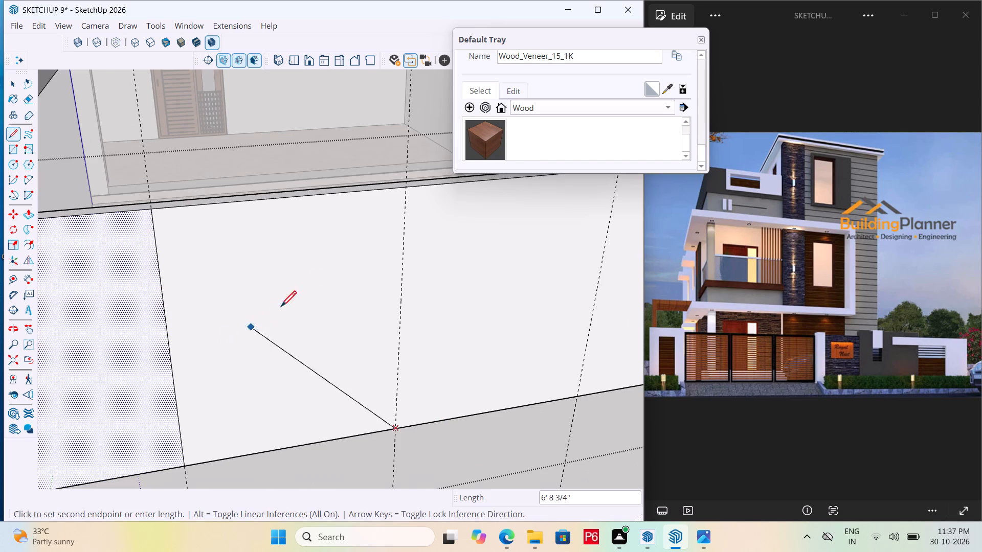
pyautogui.click(403, 190)
pyautogui.scroll(-4, 92, 305)
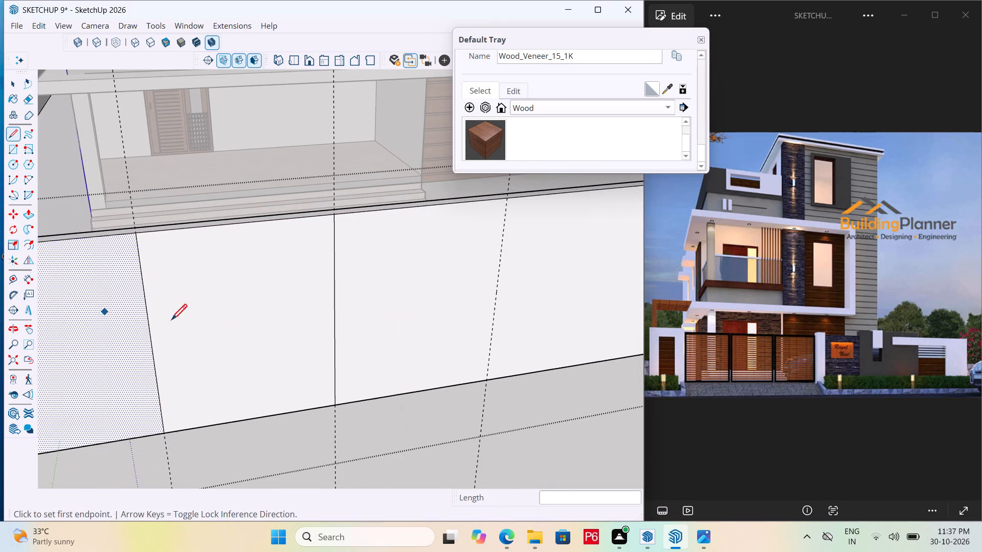
# Draw an 8' 6" vertical line along the third guide across the front wall's full height, and save the model.
pyautogui.press('space')
pyautogui.press('l')
pyautogui.scroll(5, 487, 375)
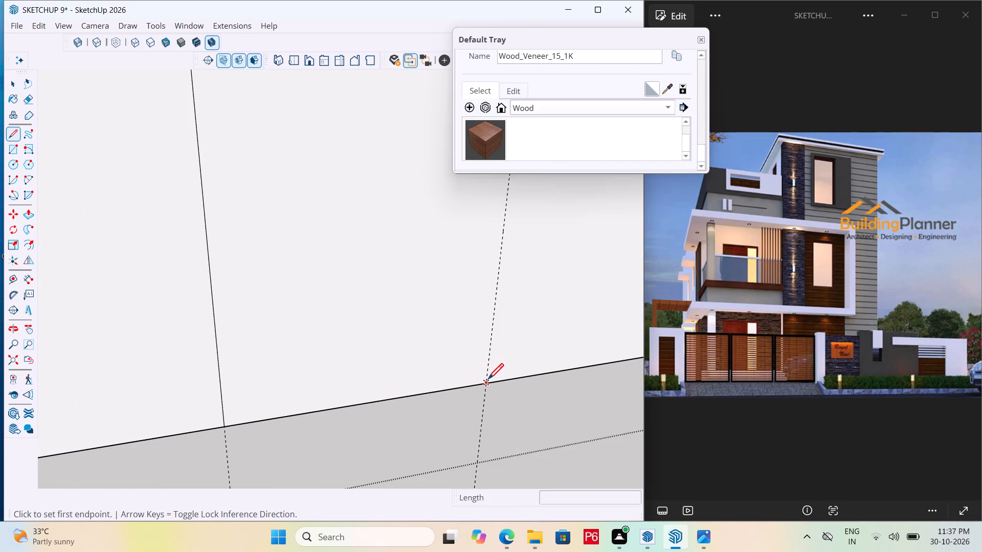
pyautogui.click(488, 381)
pyautogui.scroll(-6, 366, 340)
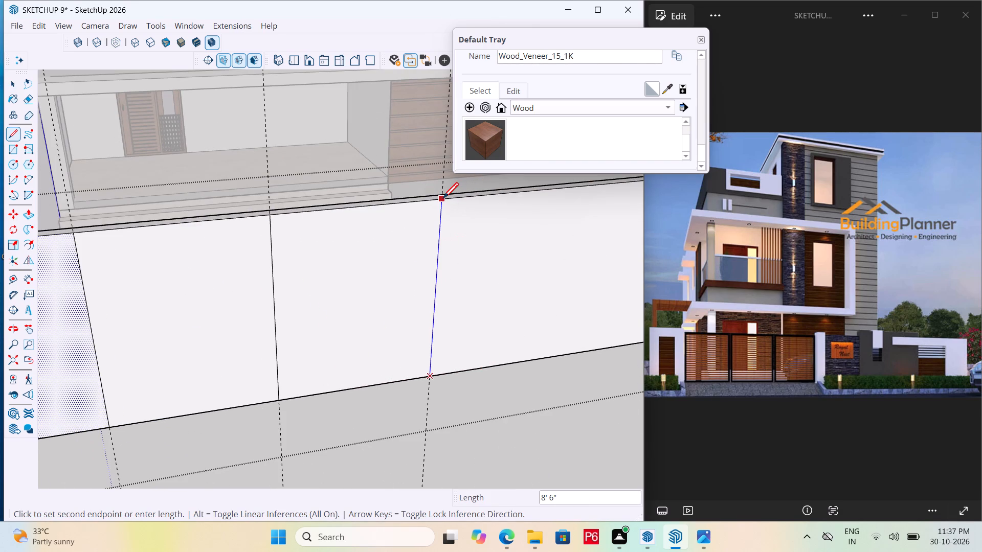
pyautogui.click(443, 200)
pyautogui.keyDown('ctrl'); pyautogui.scroll(-1, 376, 326); pyautogui.keyUp('ctrl')
pyautogui.hotkey('ctrl', 's')
pyautogui.hotkey('ctrl', 's')
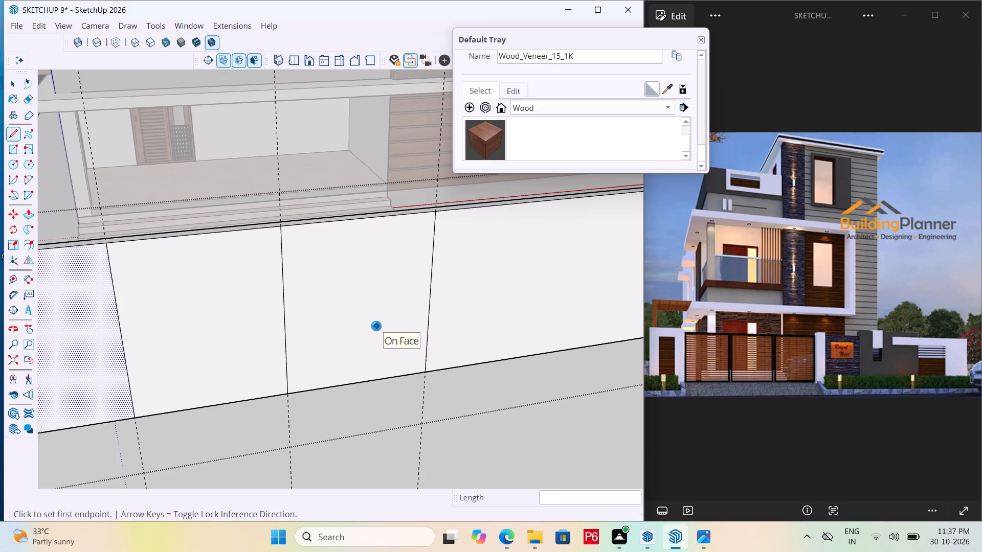
# Save the model.
pyautogui.hotkey('ctrl', 's')
pyautogui.hotkey('ctrl', 's')
pyautogui.keyDown('ctrl'); pyautogui.scroll(-1, 372, 330); pyautogui.keyUp('ctrl')
pyautogui.hotkey('ctrl', 's')
pyautogui.hotkey('ctrl', 's')
pyautogui.hotkey('ctrl', 's')
pyautogui.hotkey('ctrl', 's')
# Erase the three vertical guides crossing the front boundary wall and save the model.
pyautogui.scroll(-2, 337, 330)
pyautogui.press('space')
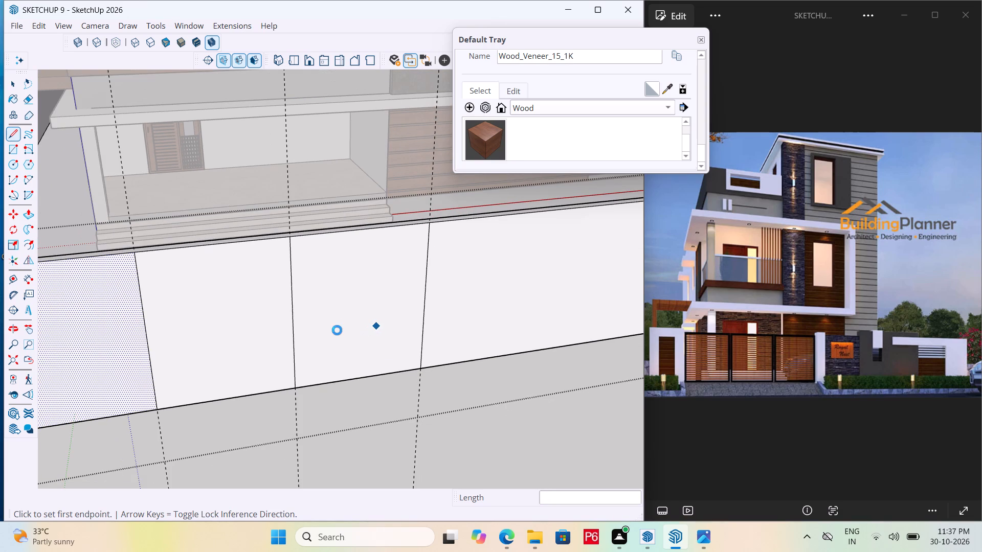
pyautogui.scroll(-6, 337, 330)
pyautogui.press('space')
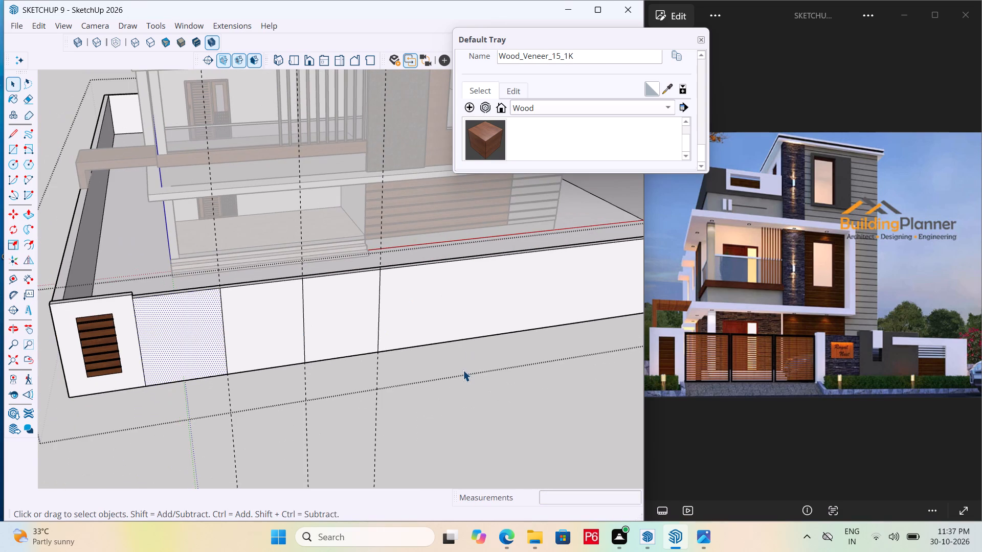
pyautogui.click(463, 370)
pyautogui.press('r')
pyautogui.press('e')
pyautogui.moveTo(392, 385); pyautogui.dragTo(188, 393)
pyautogui.hotkey('ctrl', 's')
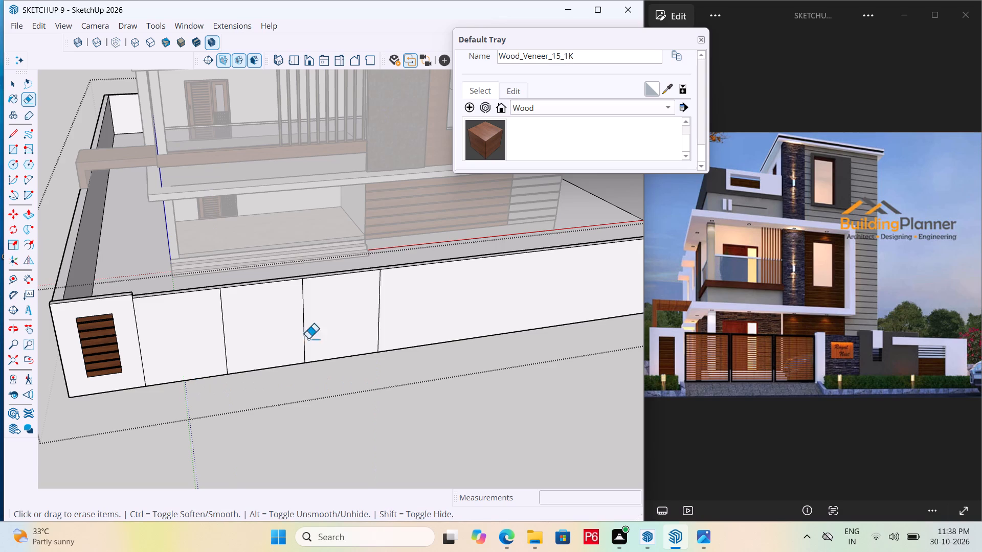
pyautogui.hotkey('ctrl', 's')
pyautogui.hotkey('ctrl', 's')
pyautogui.hotkey('ctrl', 's')
pyautogui.hotkey('ctrl', 's')
pyautogui.hotkey('ctrl', 's')
pyautogui.hotkey('ctrl', 's')
pyautogui.hotkey('ctrl', 's')
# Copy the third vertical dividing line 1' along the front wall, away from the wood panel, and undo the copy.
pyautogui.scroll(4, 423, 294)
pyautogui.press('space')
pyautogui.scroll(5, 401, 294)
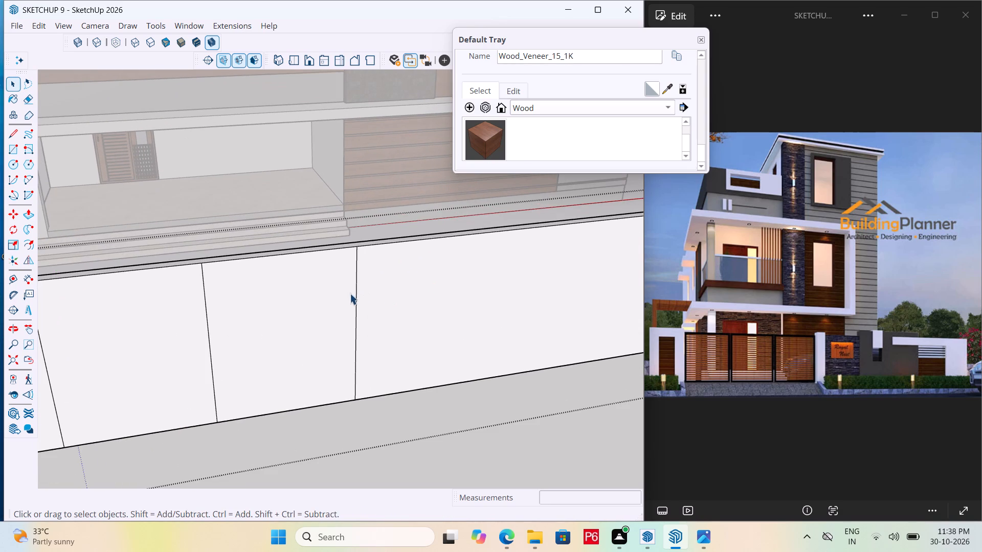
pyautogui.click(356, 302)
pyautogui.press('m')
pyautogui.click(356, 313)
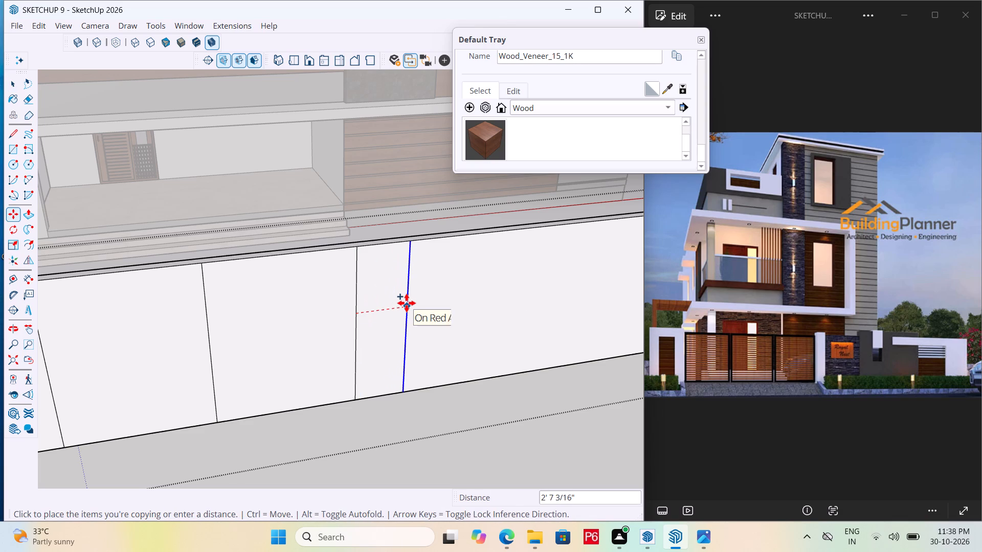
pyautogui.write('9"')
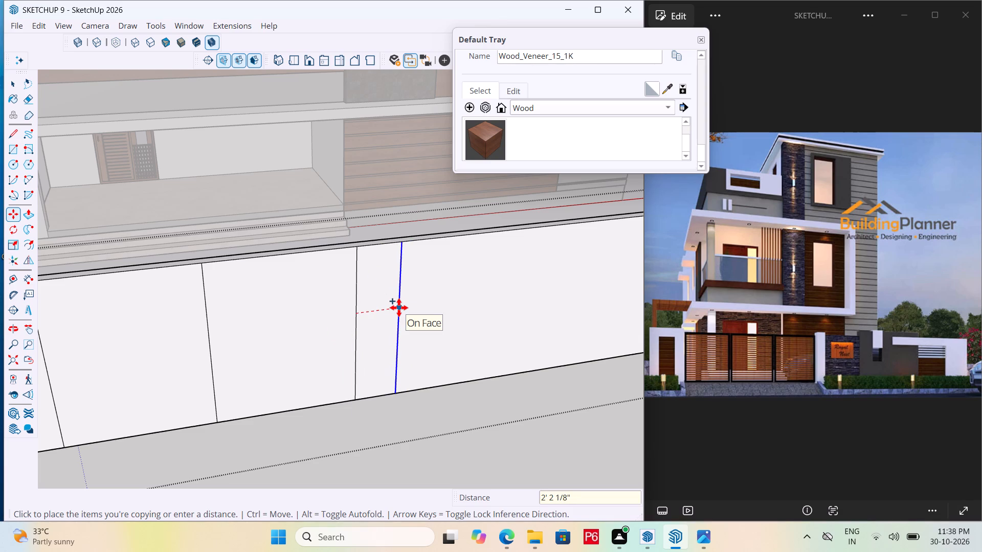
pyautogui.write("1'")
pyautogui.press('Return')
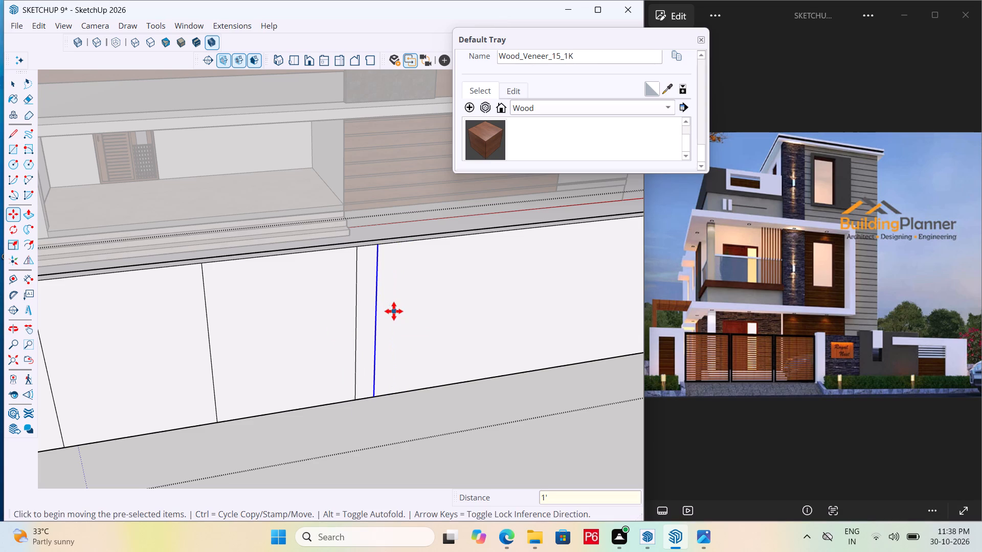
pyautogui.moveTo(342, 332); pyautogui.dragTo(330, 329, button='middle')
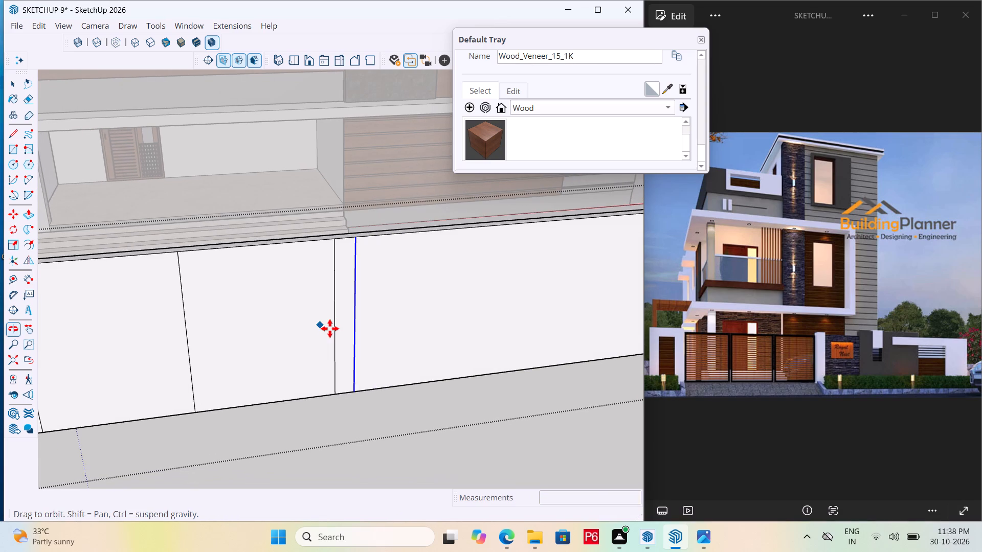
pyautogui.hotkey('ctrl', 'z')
# Copy the third vertical dividing line 2' along the front wall, away from the wood panel.
pyautogui.click(336, 324)
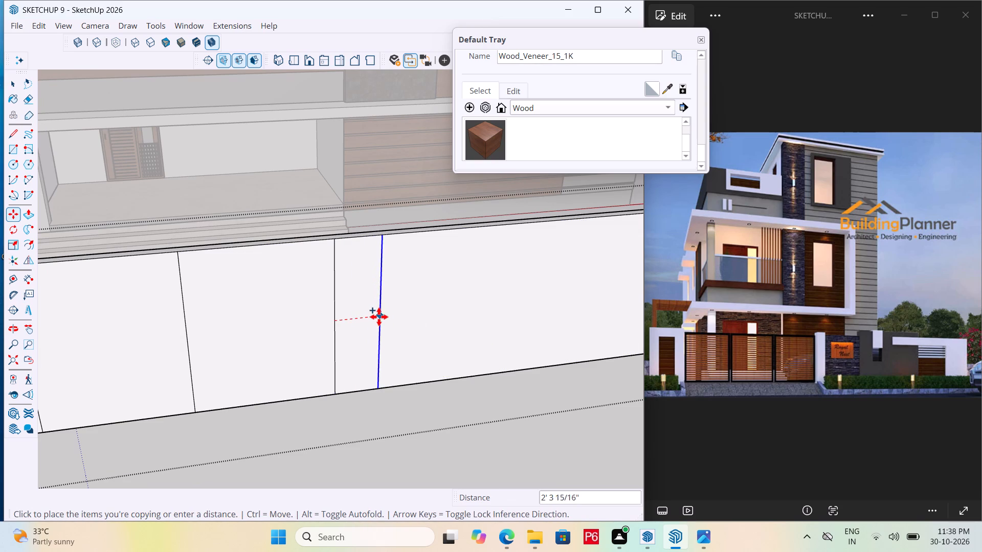
pyautogui.write("2'")
pyautogui.press('Return')
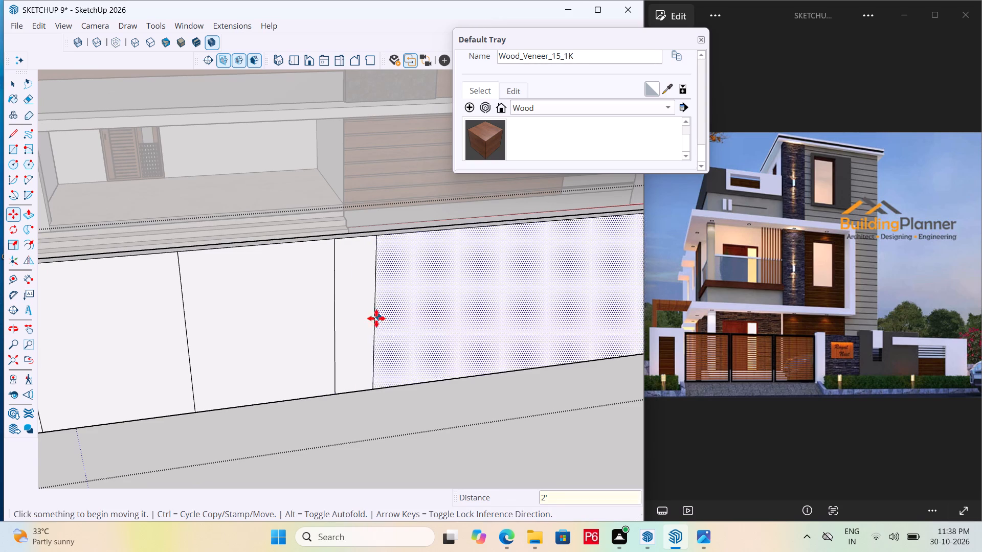
# Draw two short lines across the wall's top from the upper ends of the vertical lines bounding the 2' strip.
pyautogui.moveTo(342, 282); pyautogui.dragTo(451, 383, button='middle')
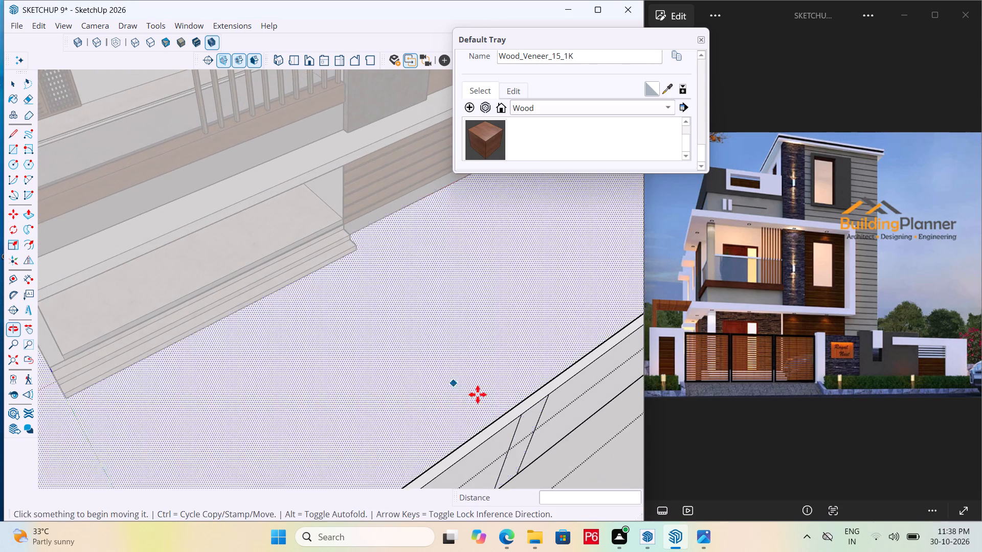
pyautogui.moveTo(553, 418); pyautogui.dragTo(452, 339, button='middle')
pyautogui.scroll(7, 421, 361)
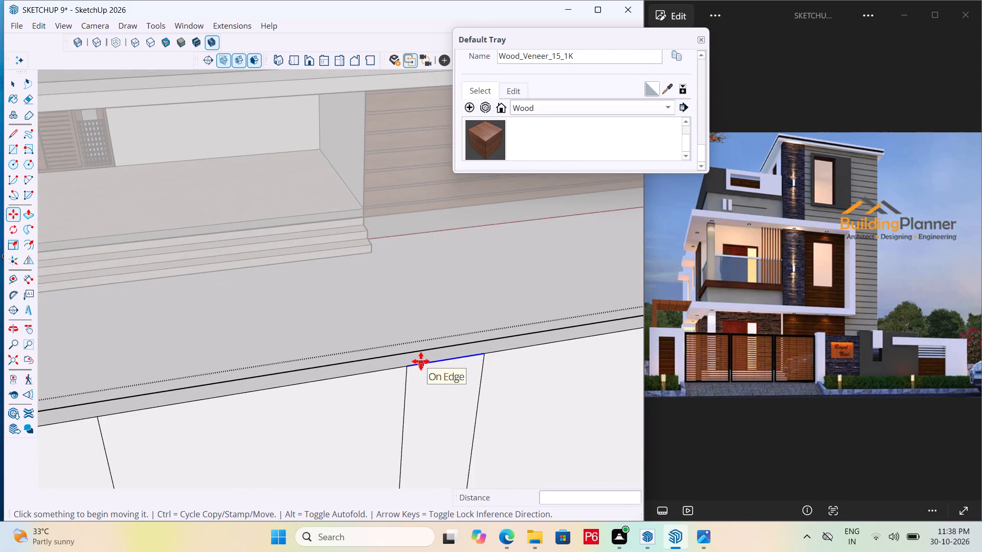
pyautogui.scroll(1, 421, 361)
pyautogui.press('l')
pyautogui.press('space')
pyautogui.press('l')
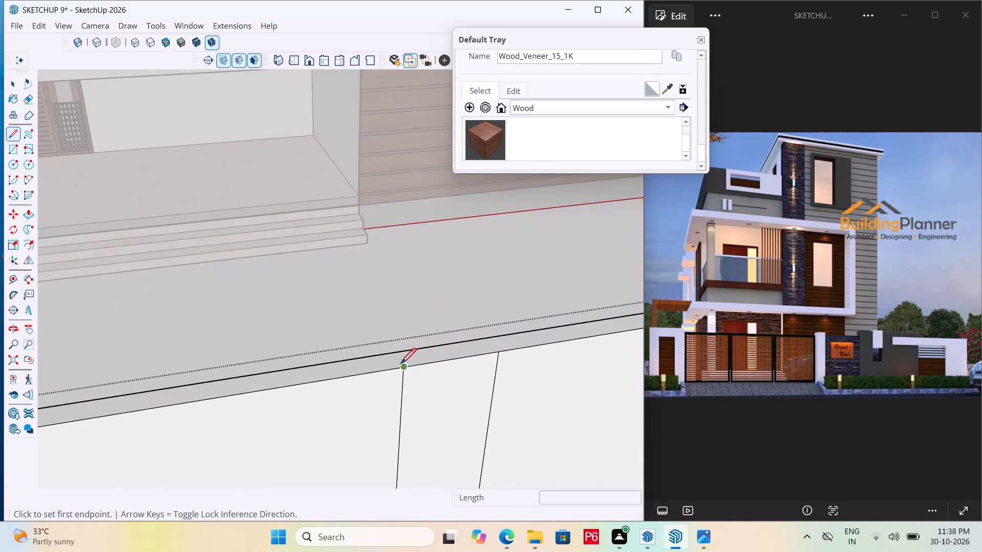
pyautogui.moveTo(400, 365); pyautogui.dragTo(402, 359)
pyautogui.click(393, 350)
pyautogui.moveTo(502, 355); pyautogui.dragTo(493, 344)
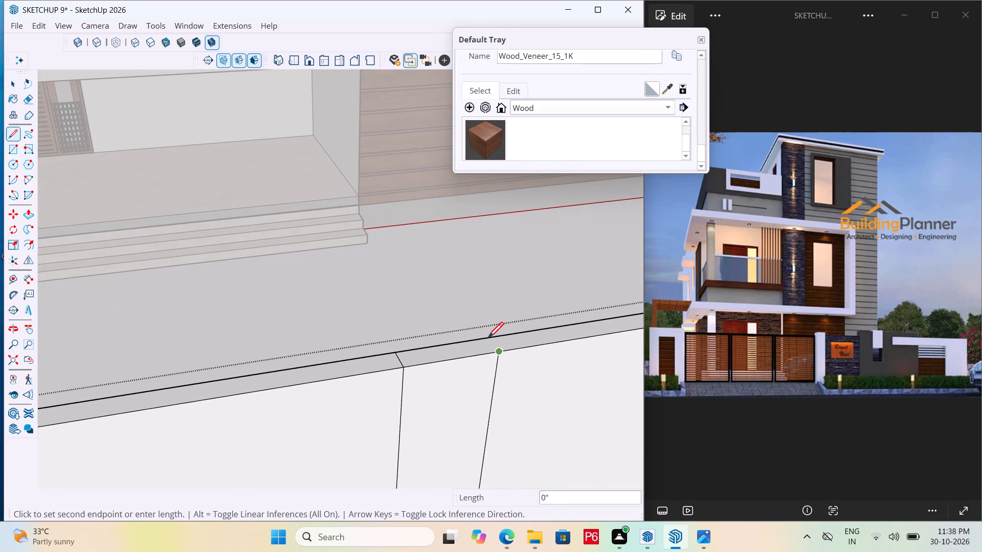
pyautogui.click(483, 339)
# Make a group of the 2' strip's face with its edges on the front wall, and open it for editing.
pyautogui.scroll(-1, 423, 371)
pyautogui.moveTo(423, 371); pyautogui.dragTo(547, 423, button='middle')
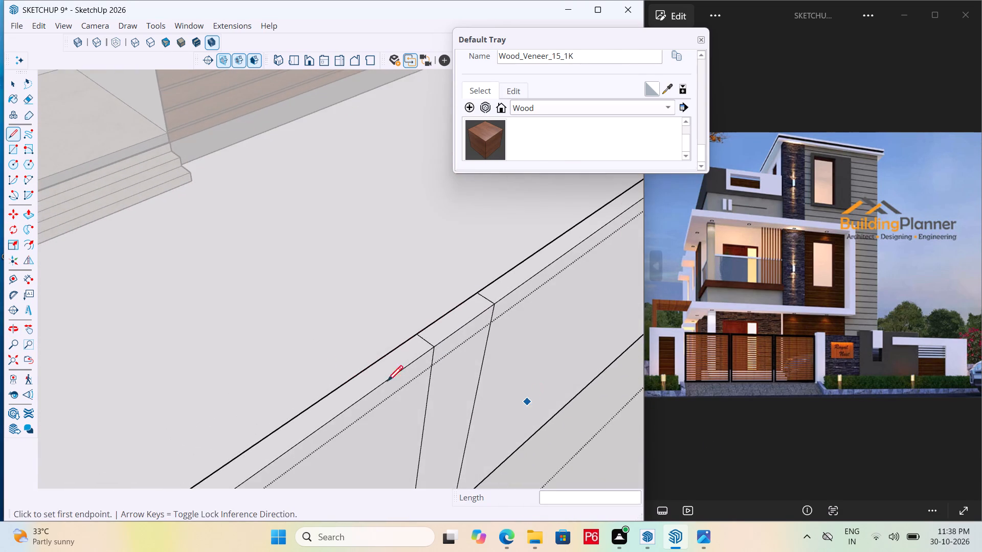
pyautogui.moveTo(319, 375); pyautogui.dragTo(508, 393, button='middle')
pyautogui.scroll(-7, 223, 297)
pyautogui.moveTo(428, 326); pyautogui.dragTo(204, 276, button='middle')
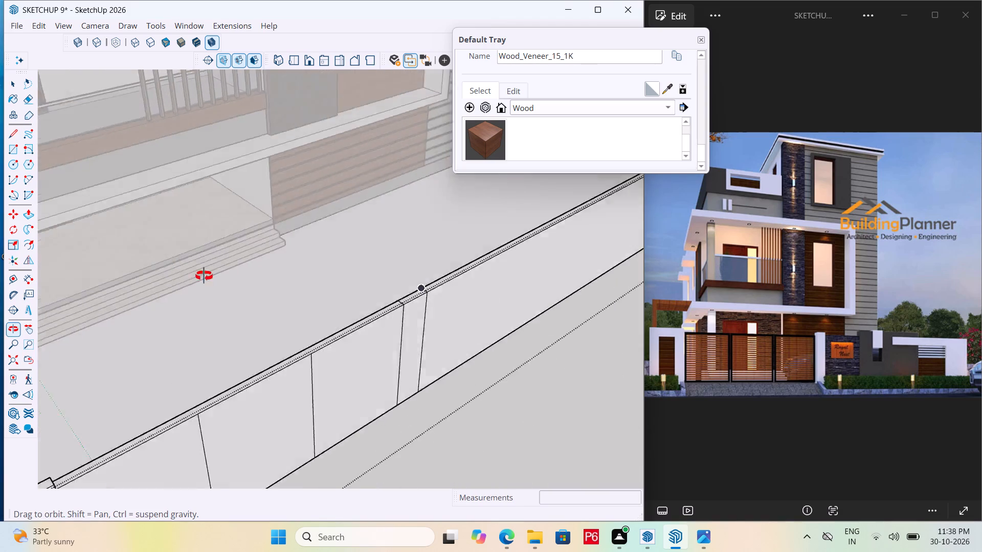
pyautogui.moveTo(204, 276); pyautogui.dragTo(128, 251, button='middle')
pyautogui.press('space')
pyautogui.click(385, 326)
pyautogui.click(371, 323)
pyautogui.doubleClick(373, 311)
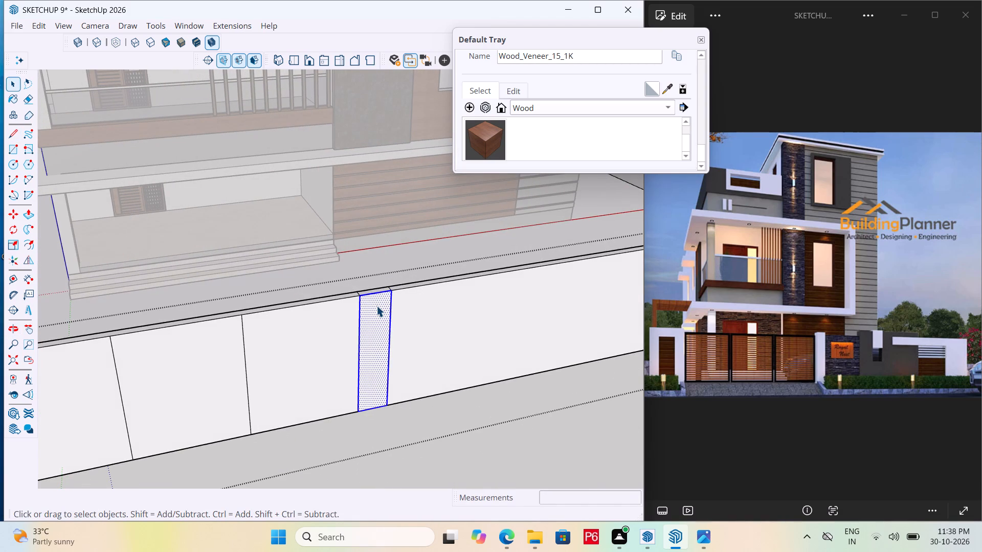
pyautogui.rightClick(376, 306)
pyautogui.click(455, 170)
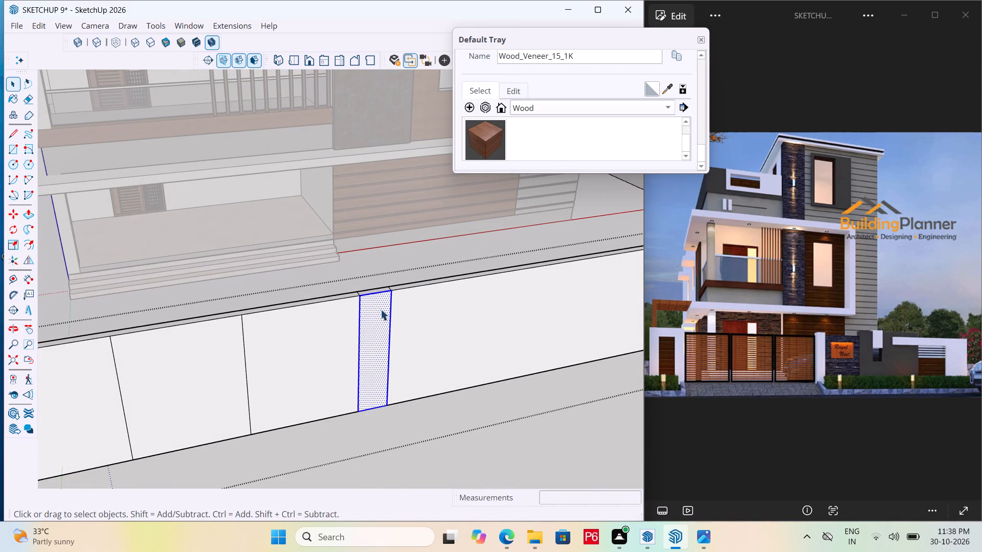
pyautogui.doubleClick(380, 309)
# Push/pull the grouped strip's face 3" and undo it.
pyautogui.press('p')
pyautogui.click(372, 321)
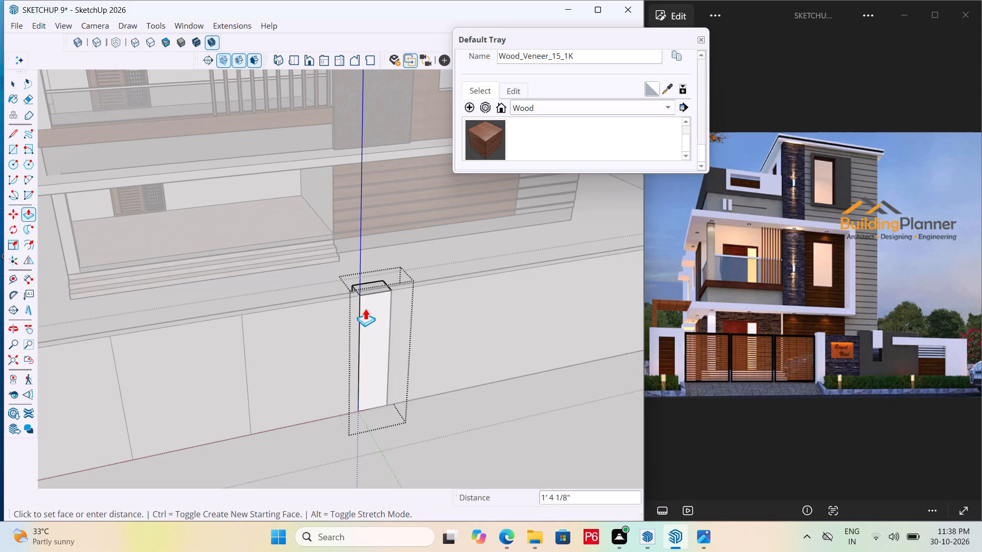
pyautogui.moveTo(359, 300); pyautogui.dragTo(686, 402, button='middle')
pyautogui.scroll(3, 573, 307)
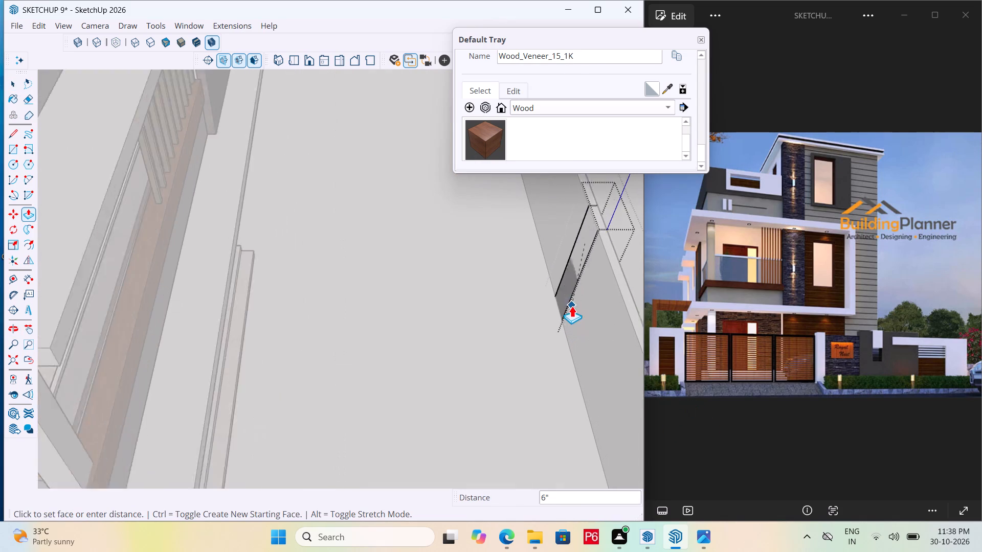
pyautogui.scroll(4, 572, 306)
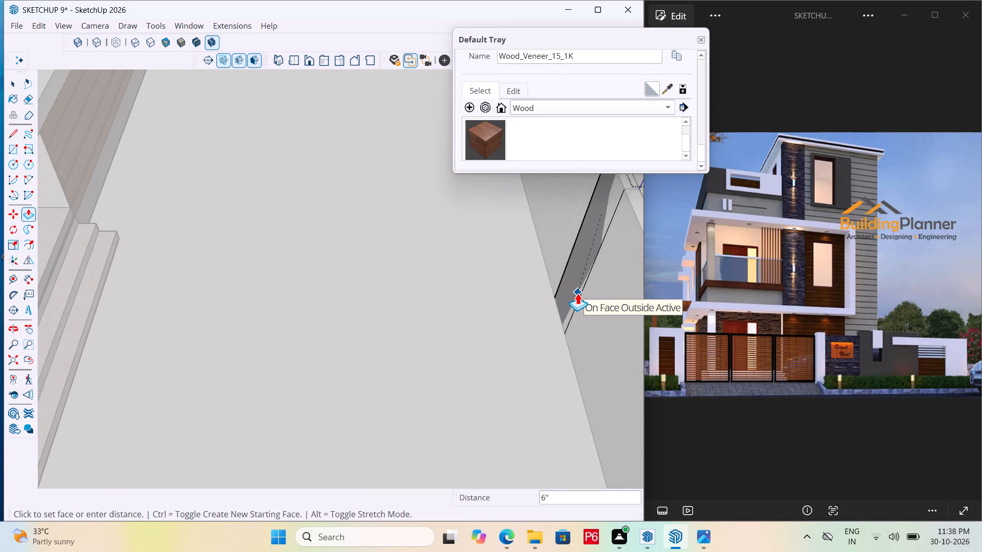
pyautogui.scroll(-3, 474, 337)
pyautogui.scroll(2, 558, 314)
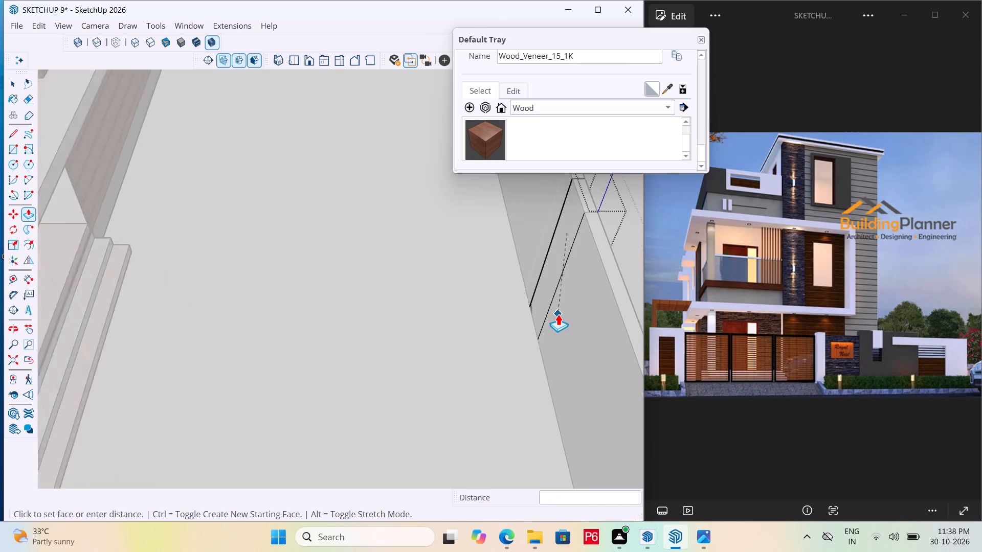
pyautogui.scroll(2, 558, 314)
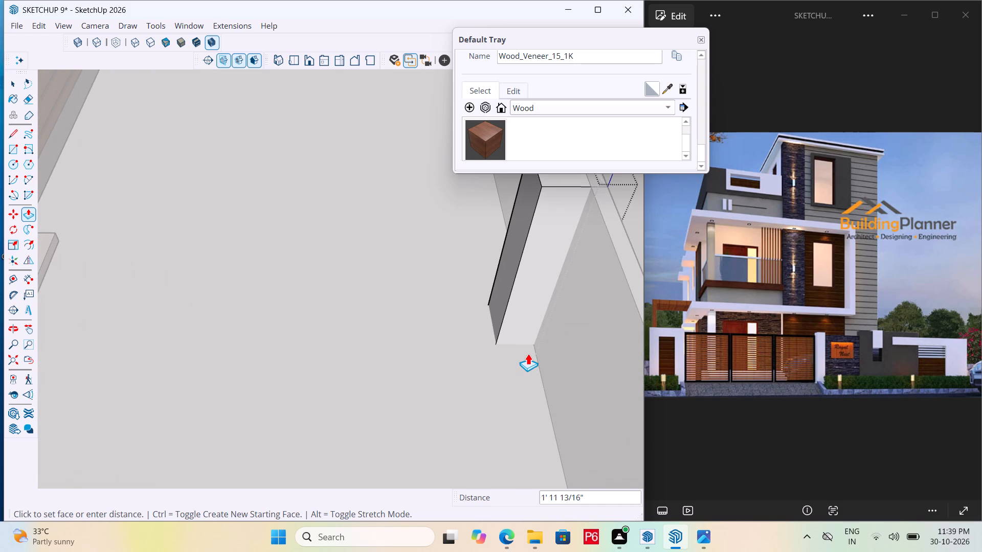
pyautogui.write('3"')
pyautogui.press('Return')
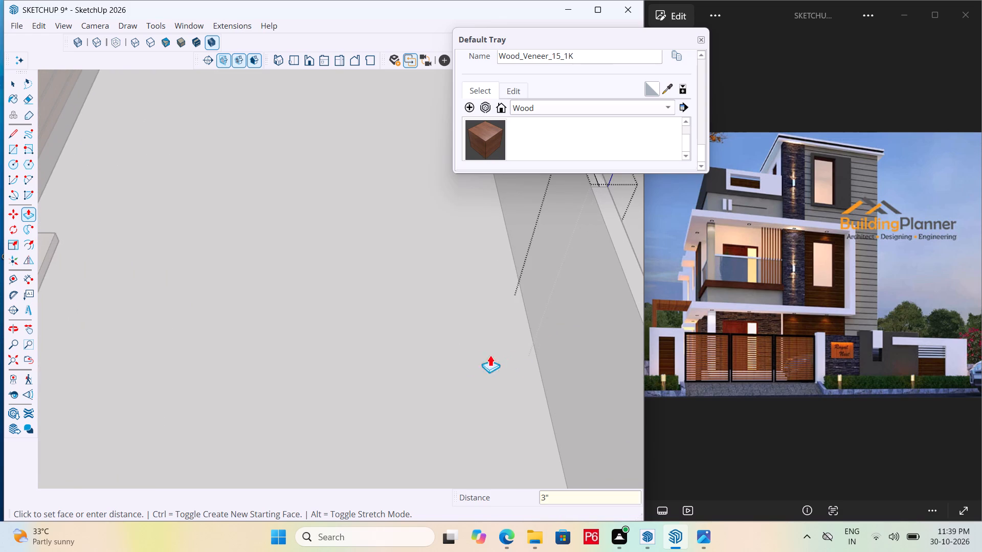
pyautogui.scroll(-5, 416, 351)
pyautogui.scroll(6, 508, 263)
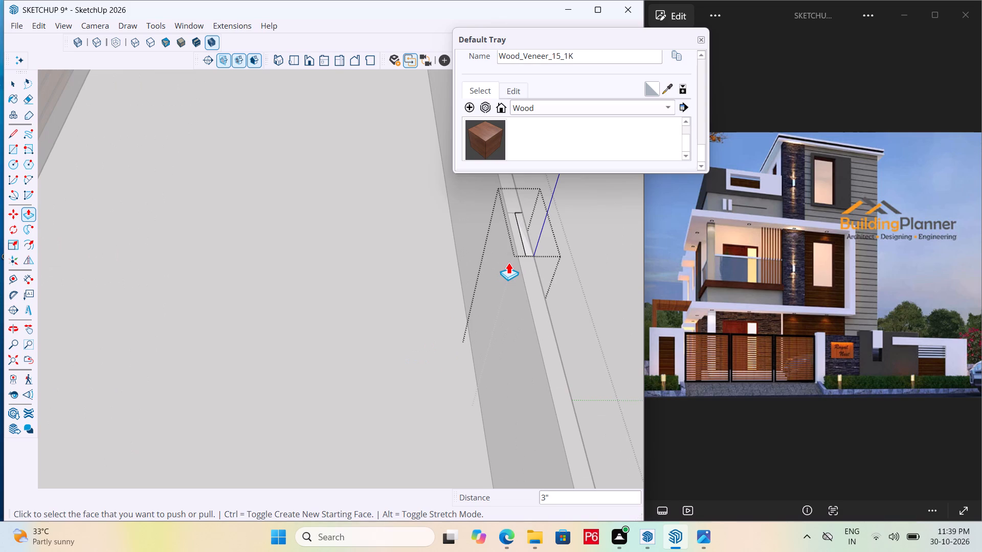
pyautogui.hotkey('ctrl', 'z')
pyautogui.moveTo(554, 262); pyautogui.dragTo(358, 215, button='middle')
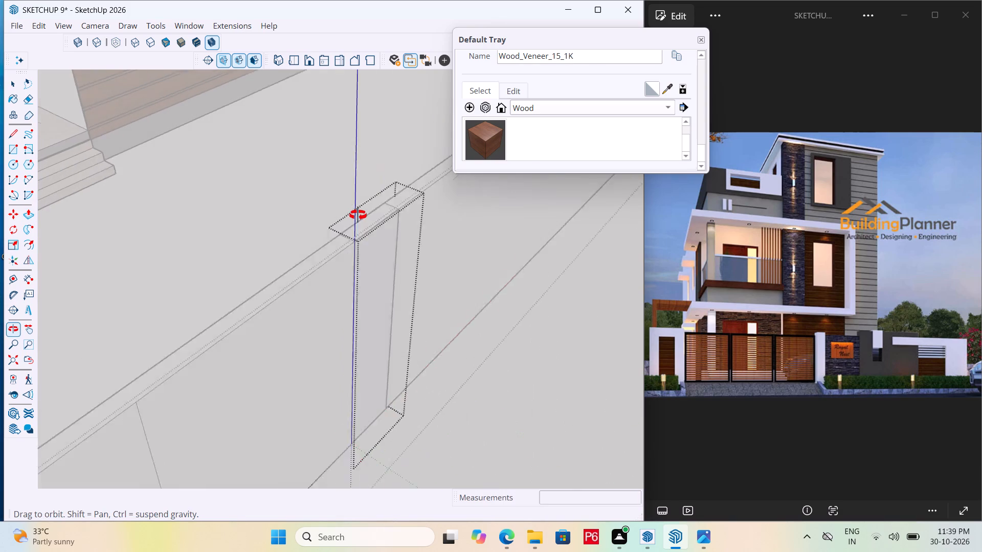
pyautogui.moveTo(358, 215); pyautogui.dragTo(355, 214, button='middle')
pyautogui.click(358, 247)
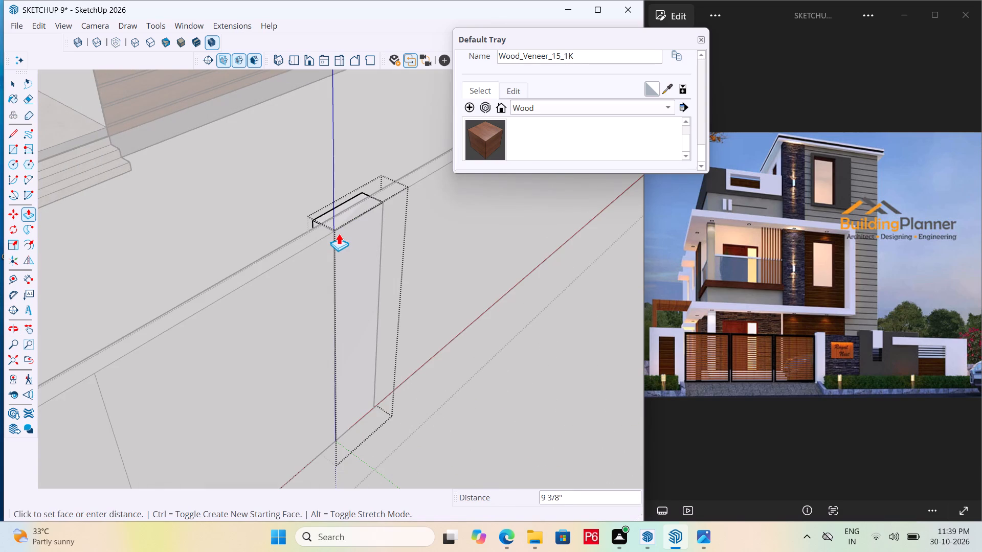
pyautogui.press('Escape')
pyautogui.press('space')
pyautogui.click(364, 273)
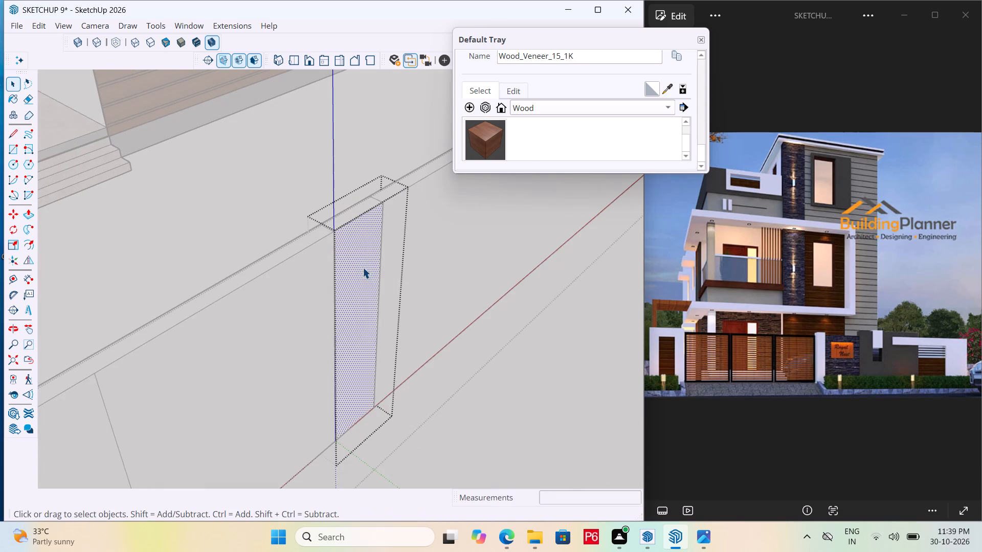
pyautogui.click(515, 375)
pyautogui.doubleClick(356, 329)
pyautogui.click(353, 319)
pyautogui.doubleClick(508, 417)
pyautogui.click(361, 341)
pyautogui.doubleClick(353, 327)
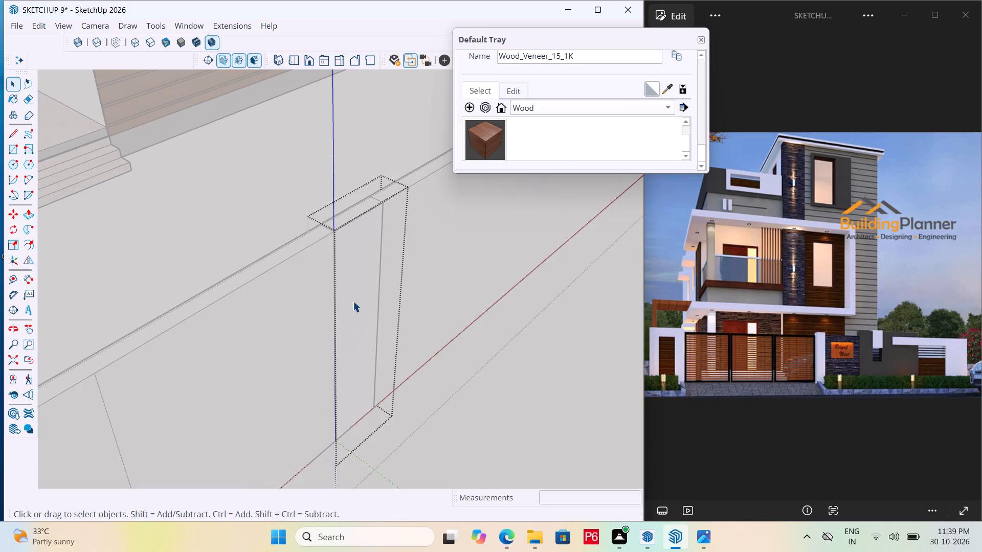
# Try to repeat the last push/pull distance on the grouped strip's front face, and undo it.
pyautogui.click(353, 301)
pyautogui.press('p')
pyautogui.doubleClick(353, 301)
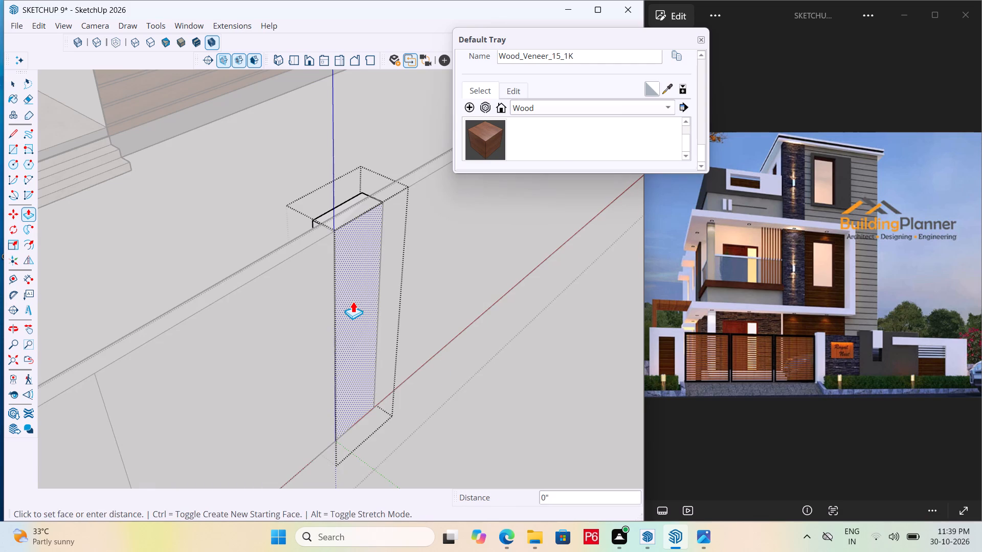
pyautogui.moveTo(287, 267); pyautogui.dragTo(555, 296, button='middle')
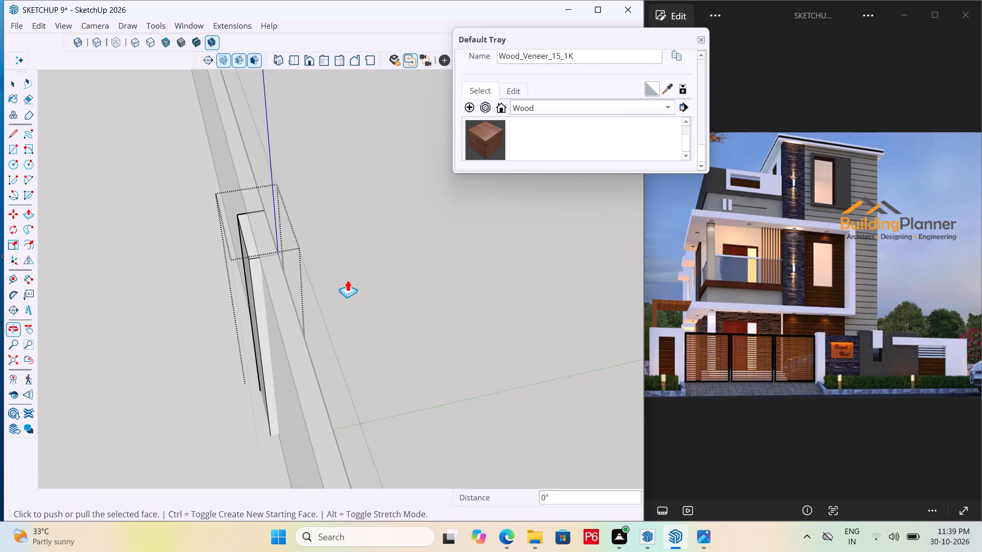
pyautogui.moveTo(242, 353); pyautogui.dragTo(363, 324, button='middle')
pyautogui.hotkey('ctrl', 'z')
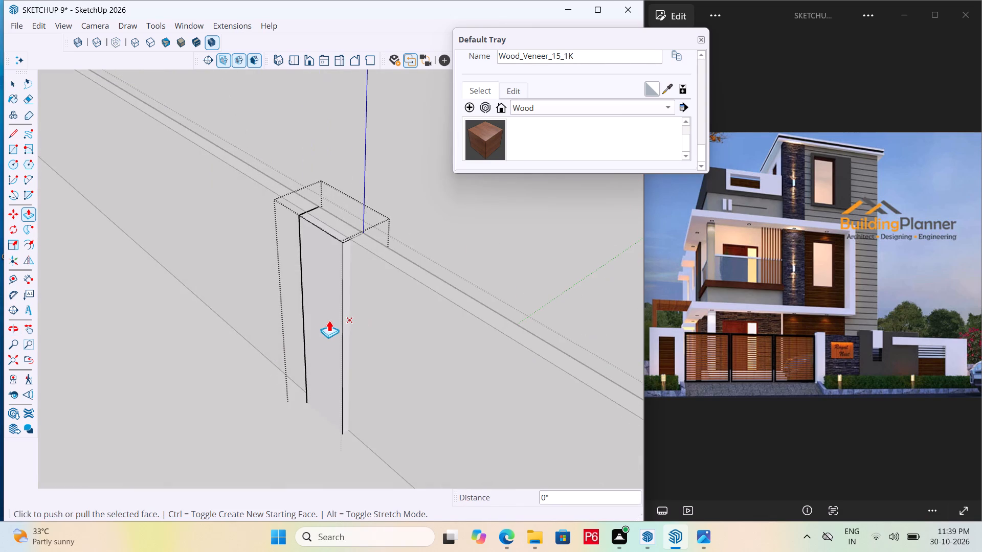
# Push/pull the grouped strip's face 6" and then a further 3", save the model, and leave the group.
pyautogui.click(343, 244)
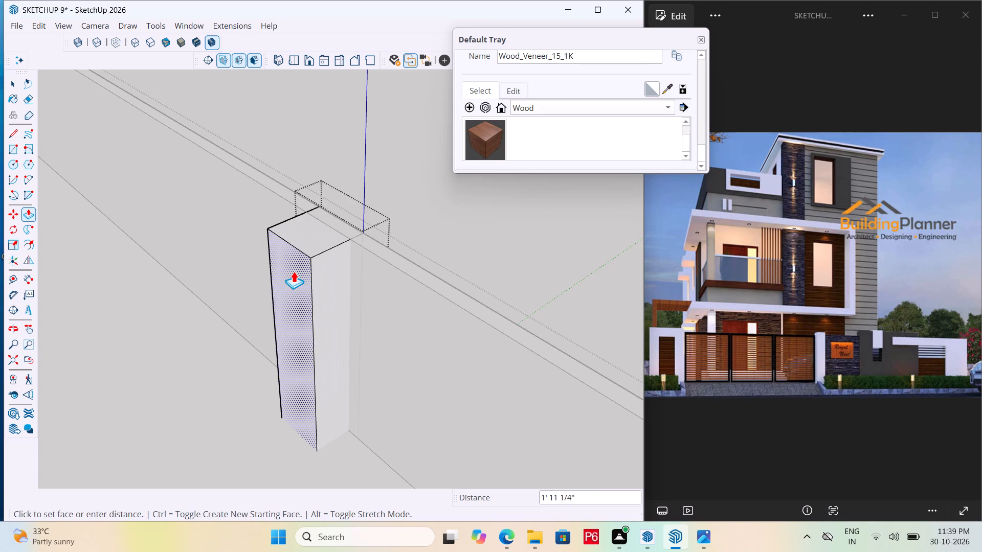
pyautogui.write('6"')
pyautogui.press('Return')
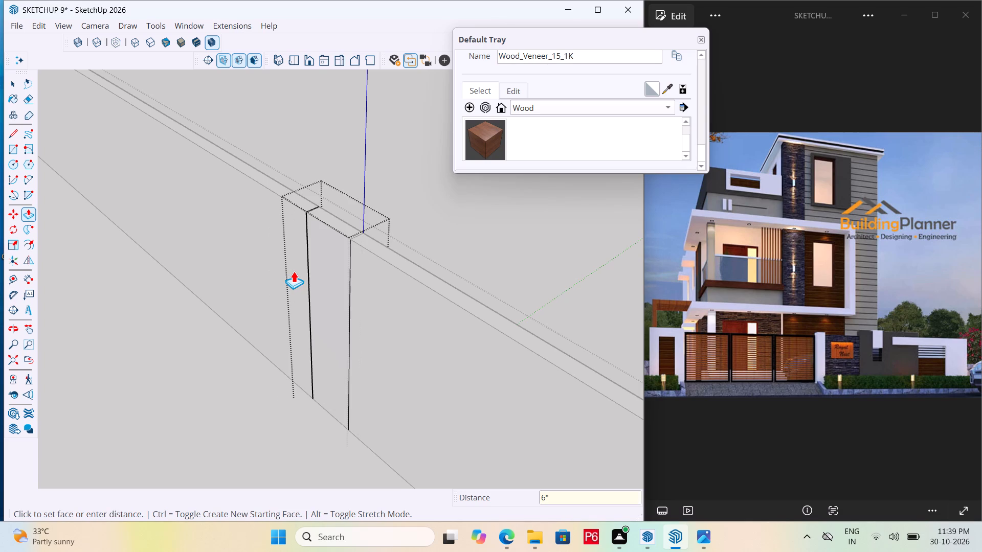
pyautogui.click(323, 269)
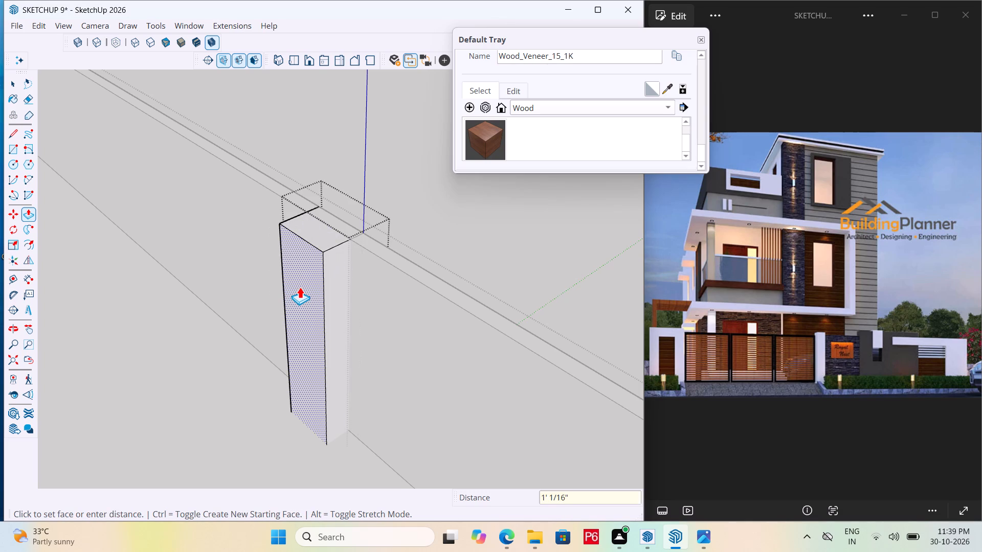
pyautogui.write('3"')
pyautogui.press('Return')
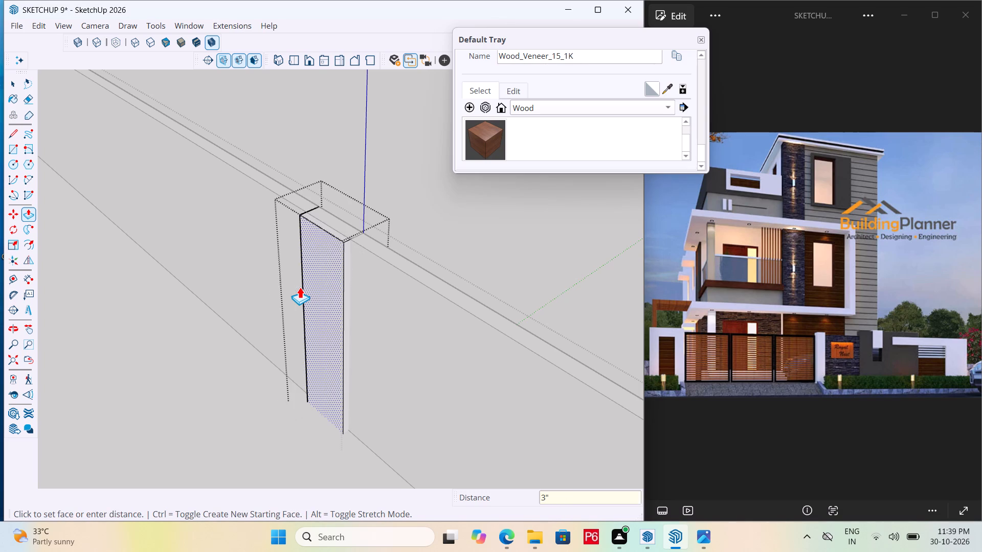
pyautogui.hotkey('ctrl', 's')
pyautogui.hotkey('ctrl', 's')
pyautogui.hotkey('ctrl', 's')
pyautogui.scroll(-7, 300, 287)
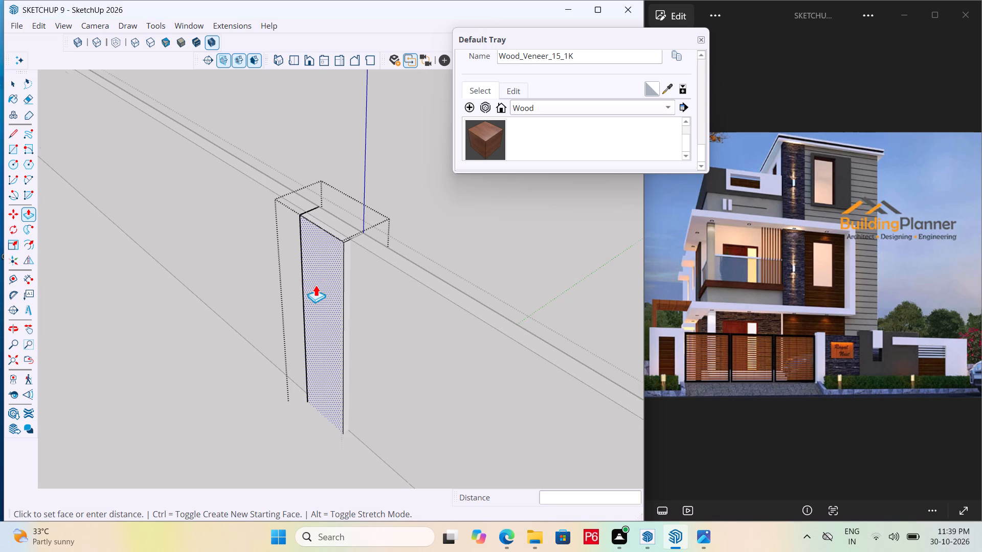
pyautogui.scroll(-2, 316, 285)
pyautogui.scroll(-5, 424, 311)
pyautogui.moveTo(466, 332); pyautogui.dragTo(238, 329, button='middle')
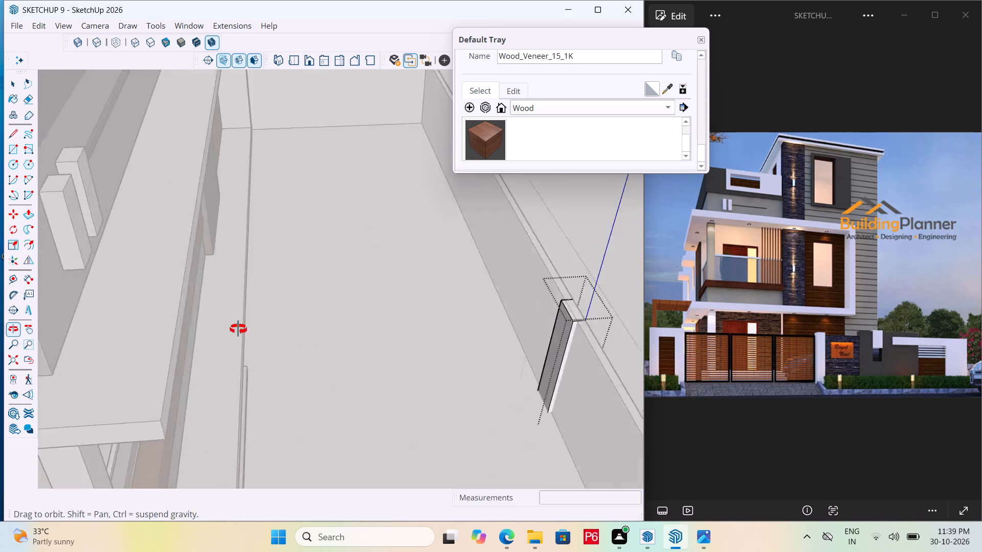
pyautogui.moveTo(238, 329); pyautogui.dragTo(122, 300, button='middle')
pyautogui.scroll(-13, 162, 260)
pyautogui.moveTo(447, 358); pyautogui.dragTo(263, 311, button='middle')
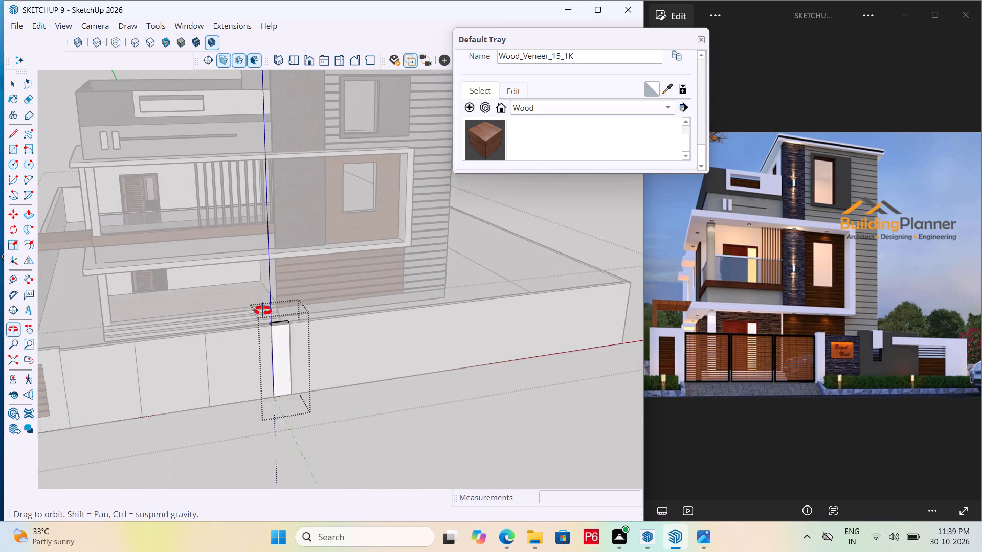
pyautogui.moveTo(263, 311); pyautogui.dragTo(295, 320, button='middle')
pyautogui.press('space')
pyautogui.click(396, 406)
# Draw a short line across the front wall's top about 8" from the pillar, on the side of the long undivided wall.
pyautogui.moveTo(276, 372); pyautogui.dragTo(308, 371, button='middle')
pyautogui.scroll(5, 308, 371)
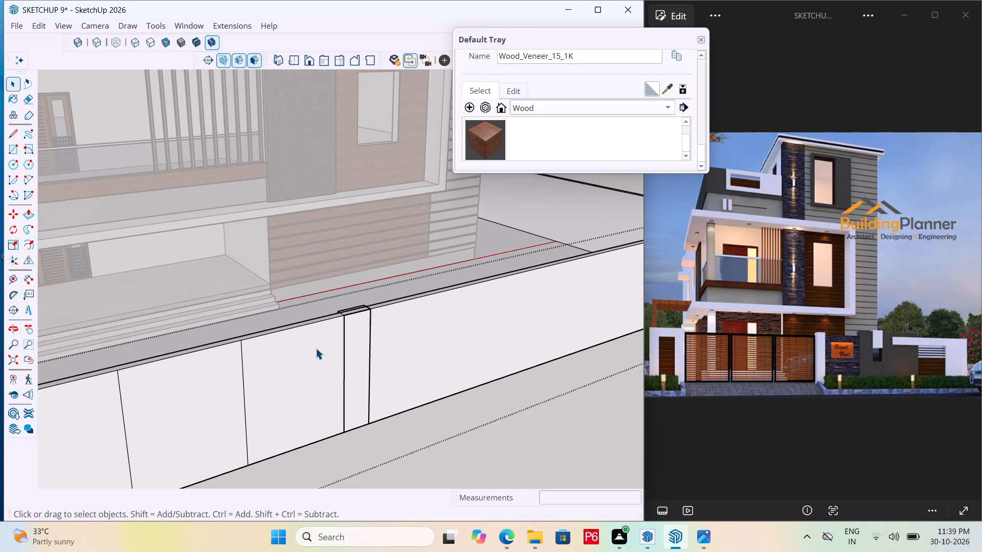
pyautogui.scroll(2, 316, 347)
pyautogui.moveTo(316, 345); pyautogui.dragTo(275, 326, button='middle')
pyautogui.moveTo(294, 351); pyautogui.dragTo(333, 434, button='middle')
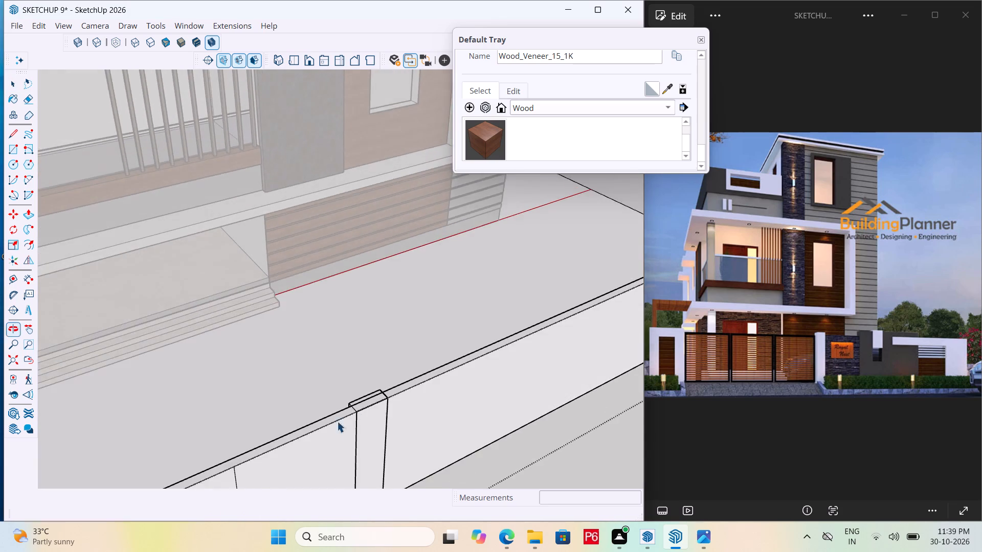
pyautogui.scroll(9, 360, 396)
pyautogui.click(374, 422)
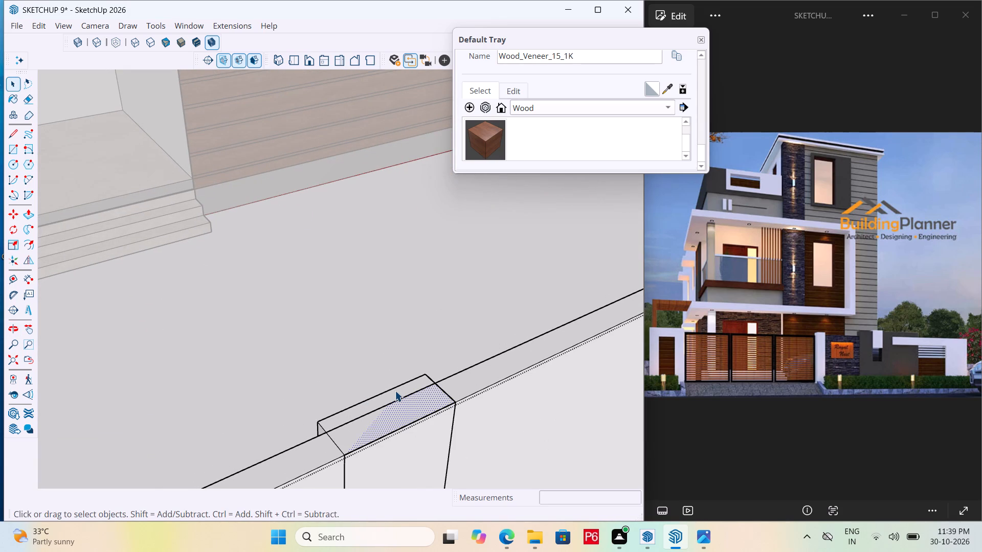
pyautogui.click(395, 390)
pyautogui.scroll(-13, 403, 371)
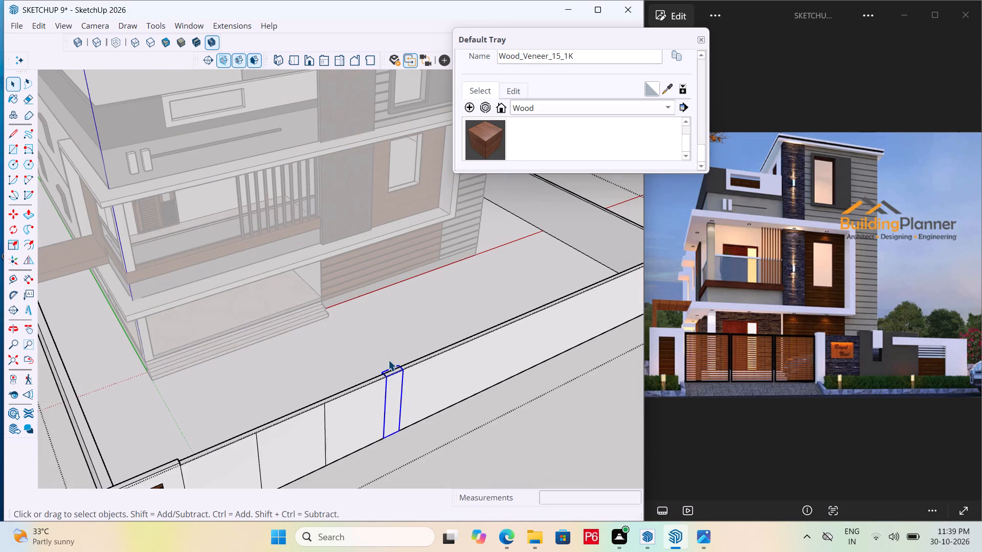
pyautogui.moveTo(373, 427); pyautogui.dragTo(341, 418, button='middle')
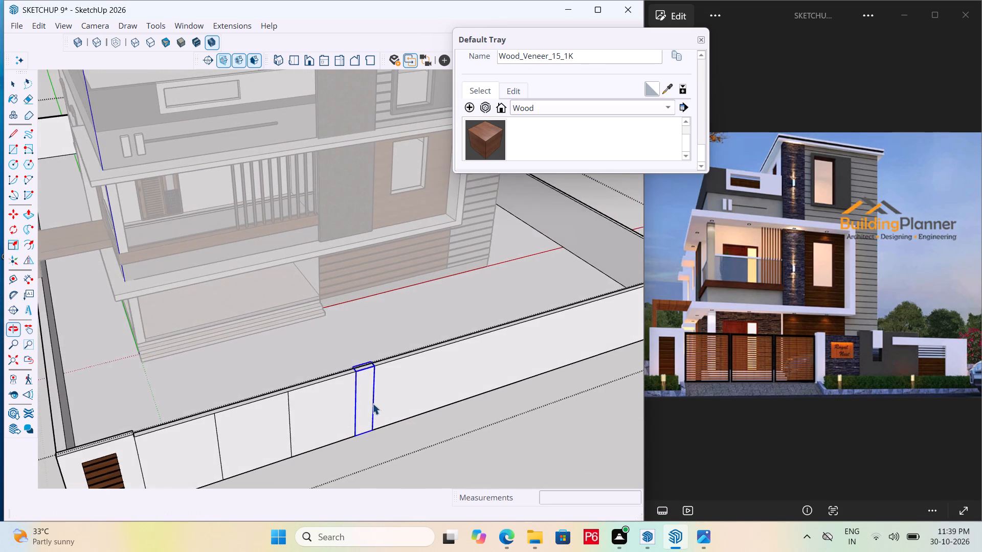
pyautogui.scroll(4, 384, 397)
pyautogui.moveTo(383, 345); pyautogui.dragTo(387, 376, button='middle')
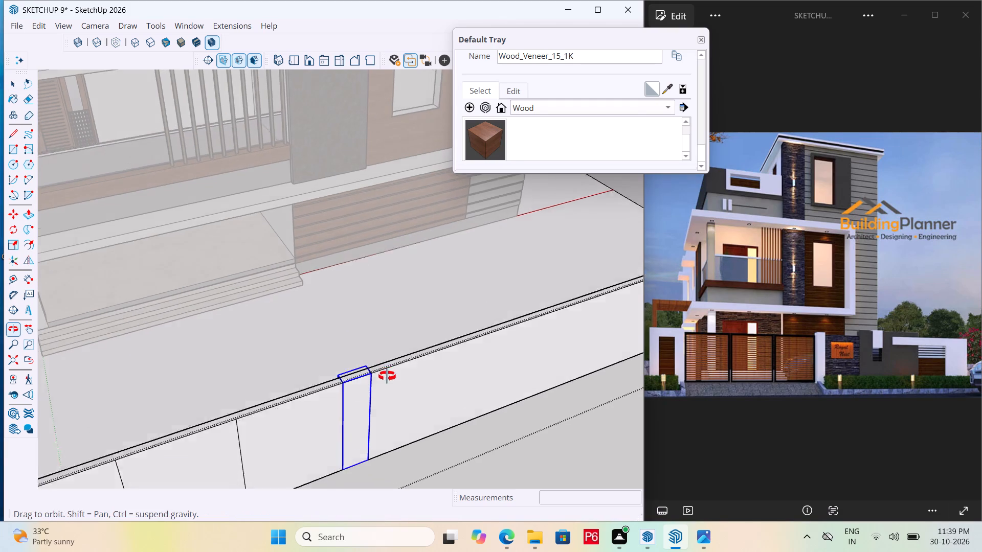
pyautogui.moveTo(387, 376); pyautogui.dragTo(387, 388, button='middle')
pyautogui.scroll(3, 372, 386)
pyautogui.click(381, 390)
pyautogui.click(385, 382)
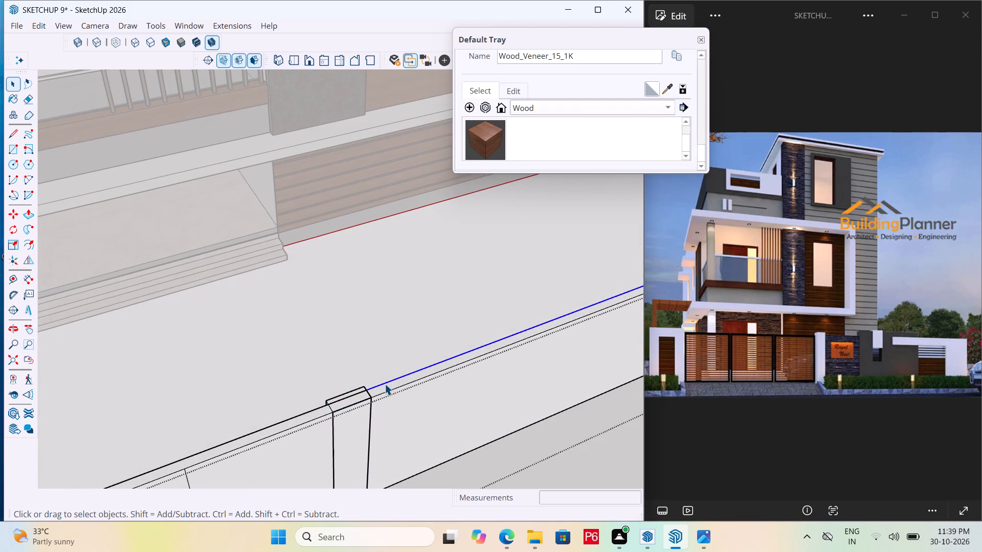
pyautogui.click(384, 385)
pyautogui.click(382, 387)
pyautogui.click(382, 387)
pyautogui.scroll(4, 382, 387)
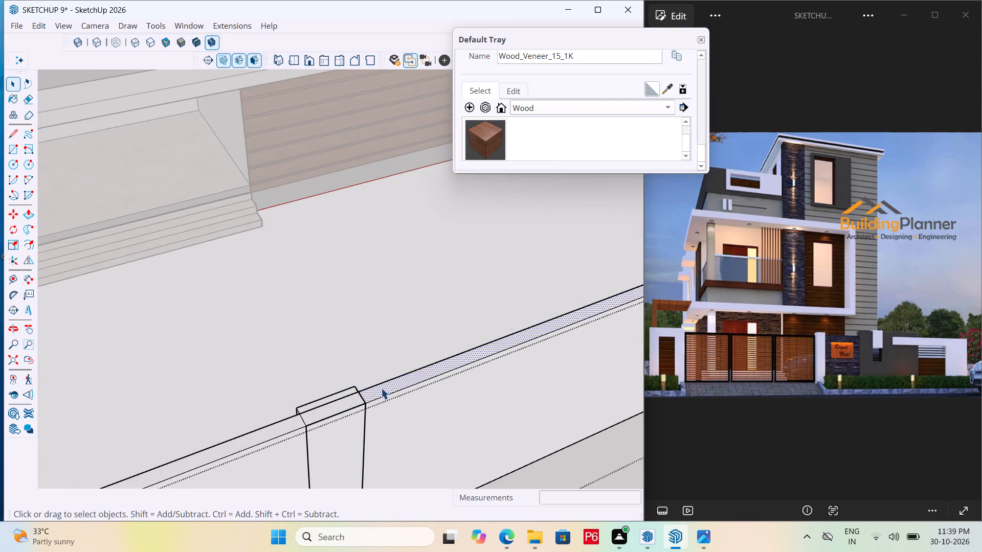
pyautogui.scroll(4, 381, 388)
pyautogui.press('l')
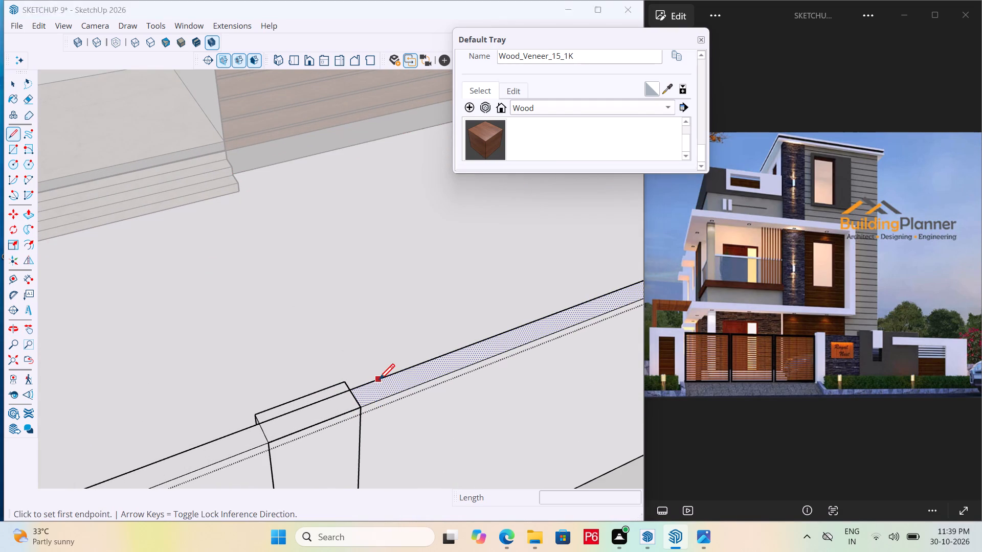
pyautogui.click(379, 381)
pyautogui.click(386, 395)
pyautogui.press('space')
# Push the wall's top face beyond the new line down 8' and save the model.
pyautogui.press('p')
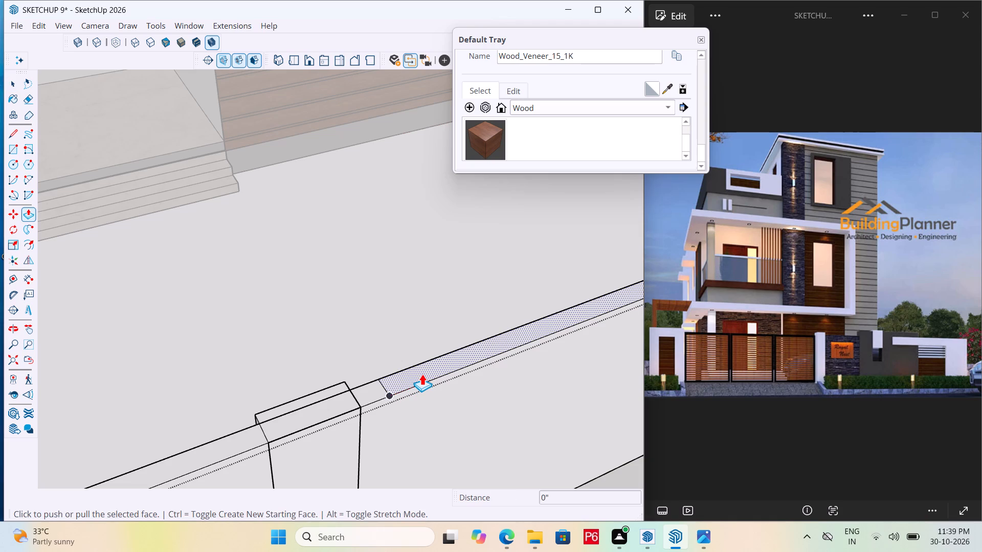
pyautogui.click(422, 374)
pyautogui.scroll(-5, 364, 316)
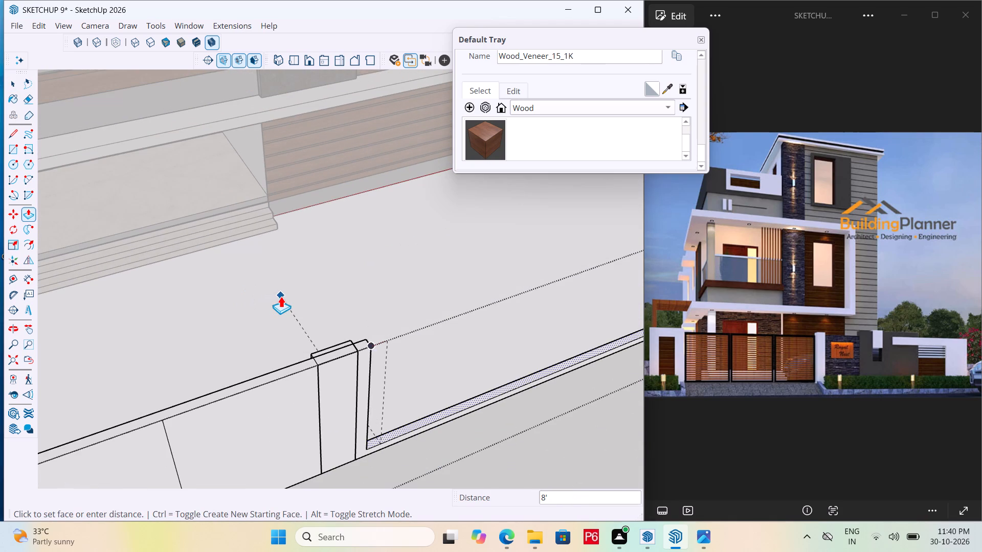
pyautogui.moveTo(281, 296); pyautogui.dragTo(285, 296)
pyautogui.scroll(-1, 480, 343)
pyautogui.moveTo(480, 343); pyautogui.dragTo(321, 328, button='middle')
pyautogui.hotkey('ctrl', 's')
pyautogui.hotkey('ctrl', 's')
pyautogui.hotkey('ctrl', 's')
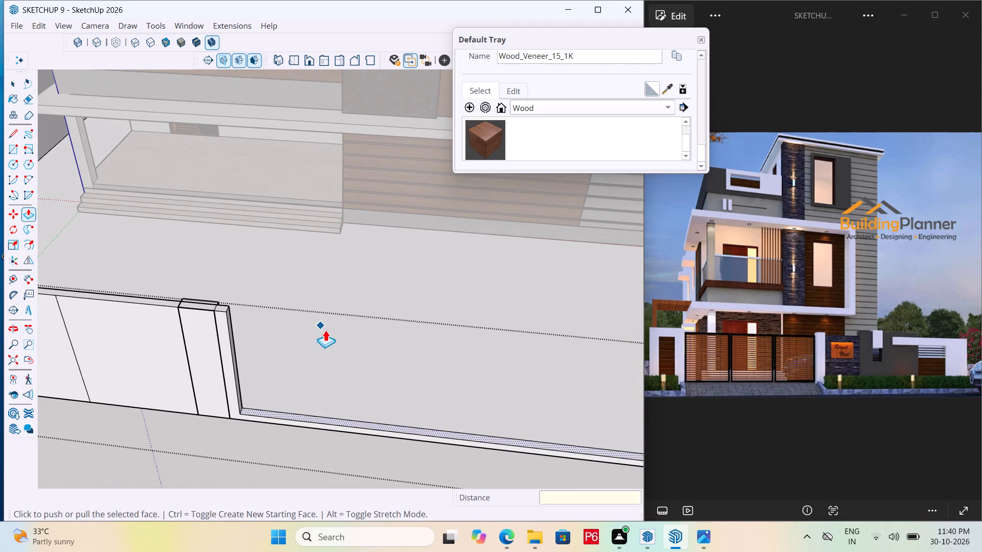
pyautogui.hotkey('ctrl', 's')
pyautogui.keyDown('ctrl'); pyautogui.scroll(-5, 390, 346); pyautogui.keyUp('ctrl')
pyautogui.hotkey('ctrl', 's')
# Push the end face of the remaining wall stub back about 8 1/16" until it is flush with the pillar.
pyautogui.moveTo(233, 350); pyautogui.dragTo(120, 313, button='middle')
pyautogui.scroll(-1, 346, 322)
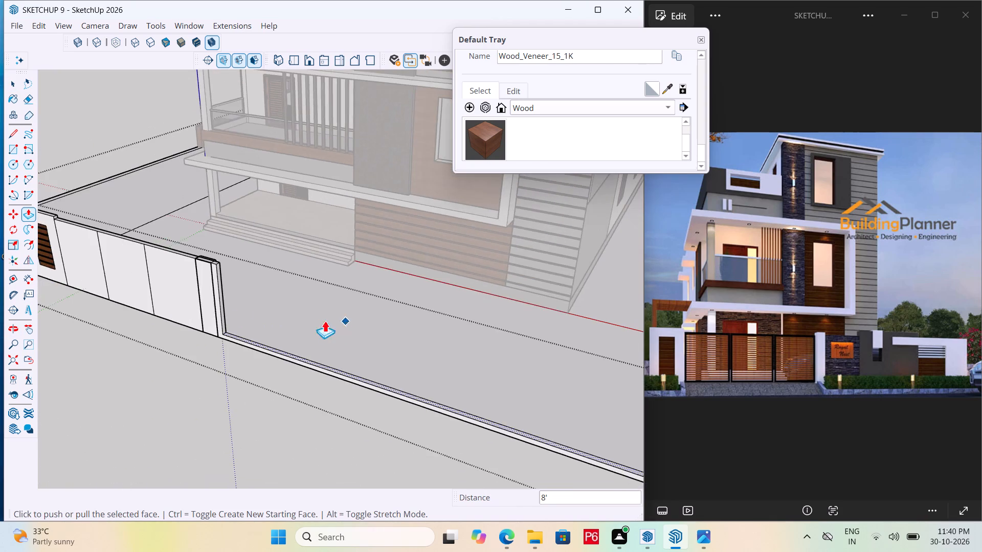
pyautogui.scroll(11, 210, 299)
pyautogui.press('space')
pyautogui.click(232, 291)
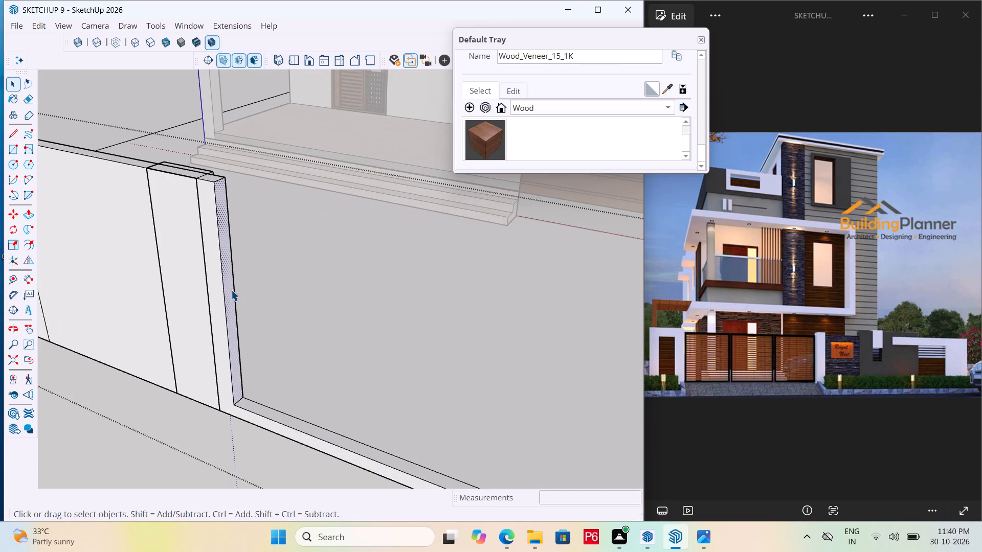
pyautogui.press('p')
pyautogui.click(231, 290)
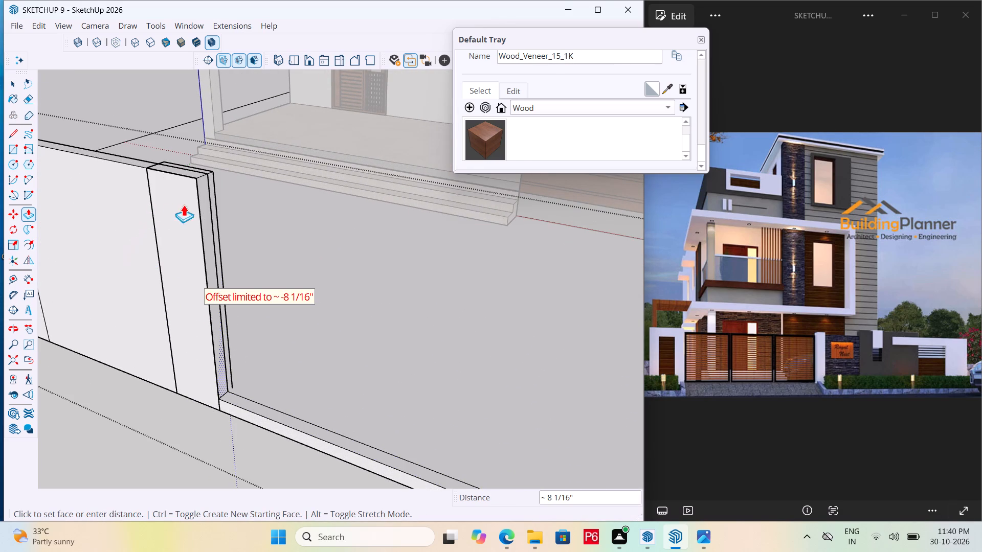
pyautogui.click(204, 210)
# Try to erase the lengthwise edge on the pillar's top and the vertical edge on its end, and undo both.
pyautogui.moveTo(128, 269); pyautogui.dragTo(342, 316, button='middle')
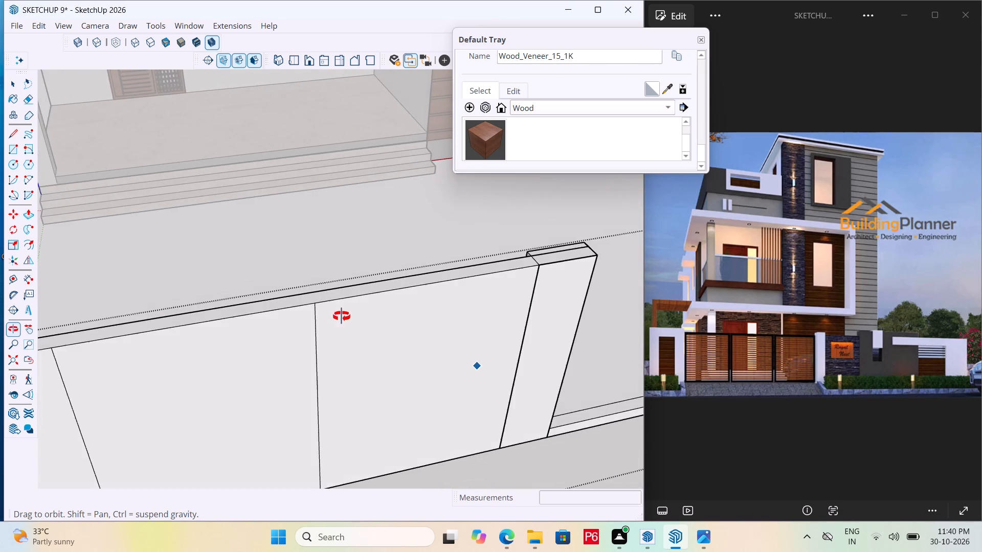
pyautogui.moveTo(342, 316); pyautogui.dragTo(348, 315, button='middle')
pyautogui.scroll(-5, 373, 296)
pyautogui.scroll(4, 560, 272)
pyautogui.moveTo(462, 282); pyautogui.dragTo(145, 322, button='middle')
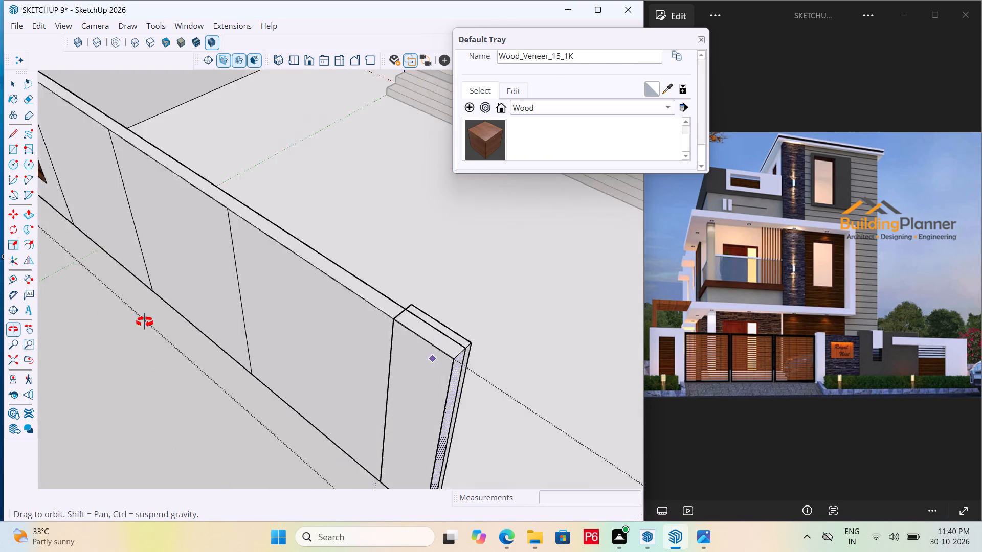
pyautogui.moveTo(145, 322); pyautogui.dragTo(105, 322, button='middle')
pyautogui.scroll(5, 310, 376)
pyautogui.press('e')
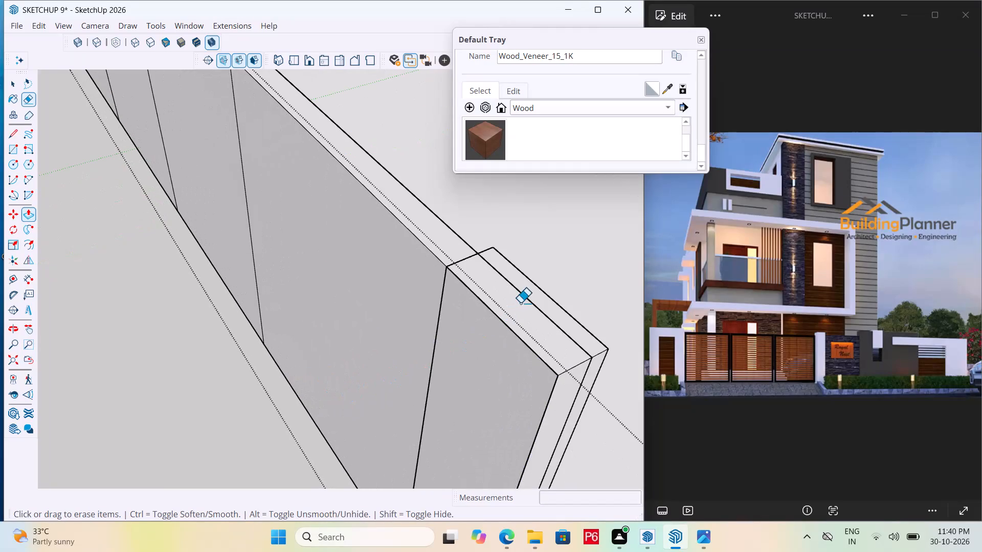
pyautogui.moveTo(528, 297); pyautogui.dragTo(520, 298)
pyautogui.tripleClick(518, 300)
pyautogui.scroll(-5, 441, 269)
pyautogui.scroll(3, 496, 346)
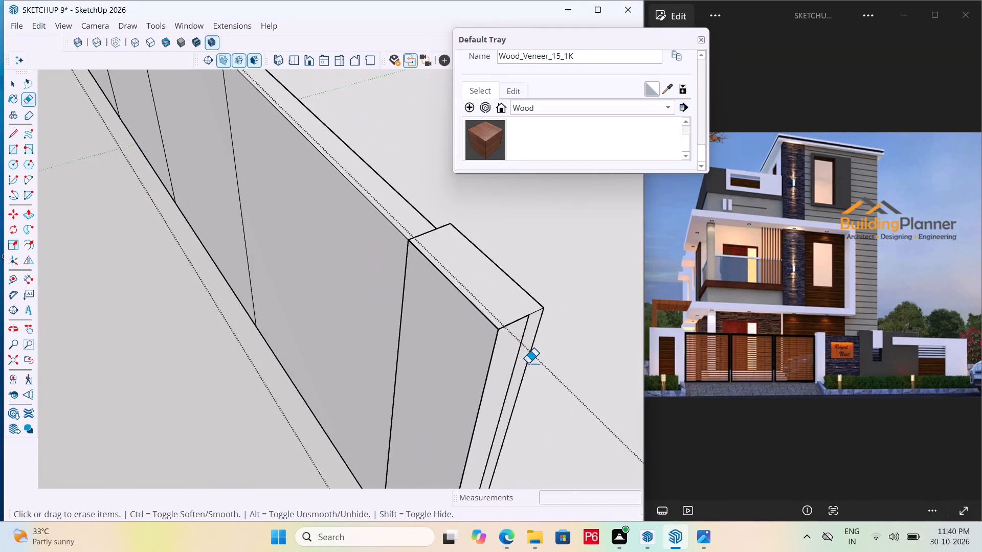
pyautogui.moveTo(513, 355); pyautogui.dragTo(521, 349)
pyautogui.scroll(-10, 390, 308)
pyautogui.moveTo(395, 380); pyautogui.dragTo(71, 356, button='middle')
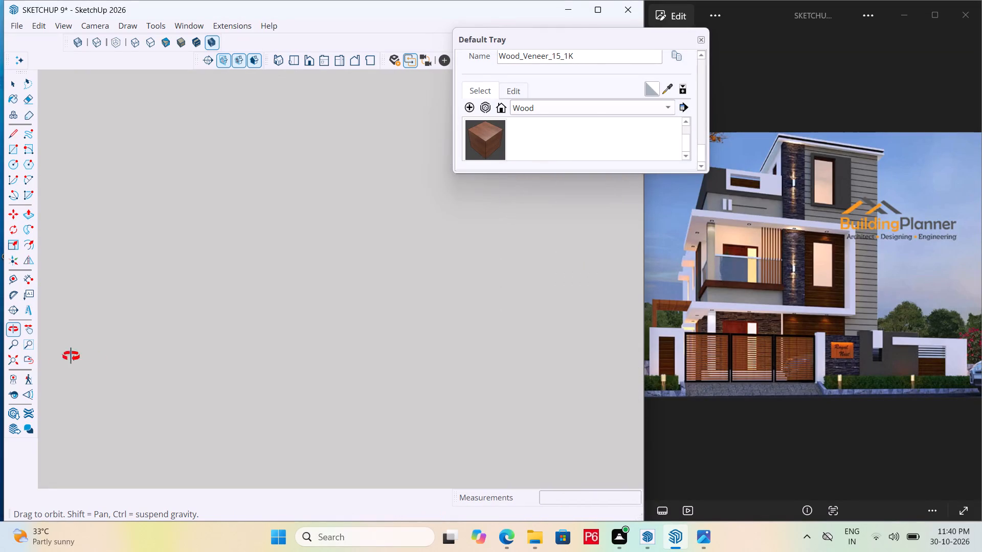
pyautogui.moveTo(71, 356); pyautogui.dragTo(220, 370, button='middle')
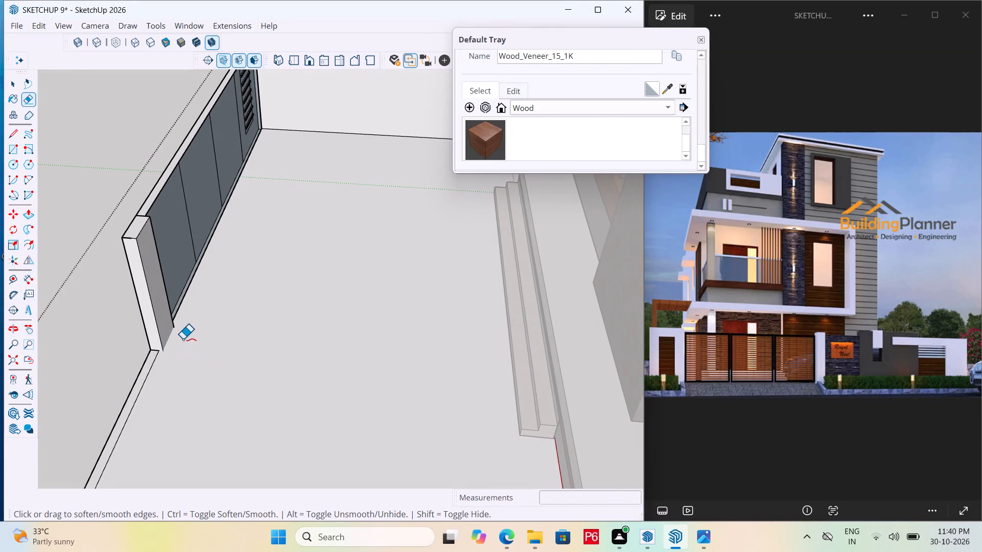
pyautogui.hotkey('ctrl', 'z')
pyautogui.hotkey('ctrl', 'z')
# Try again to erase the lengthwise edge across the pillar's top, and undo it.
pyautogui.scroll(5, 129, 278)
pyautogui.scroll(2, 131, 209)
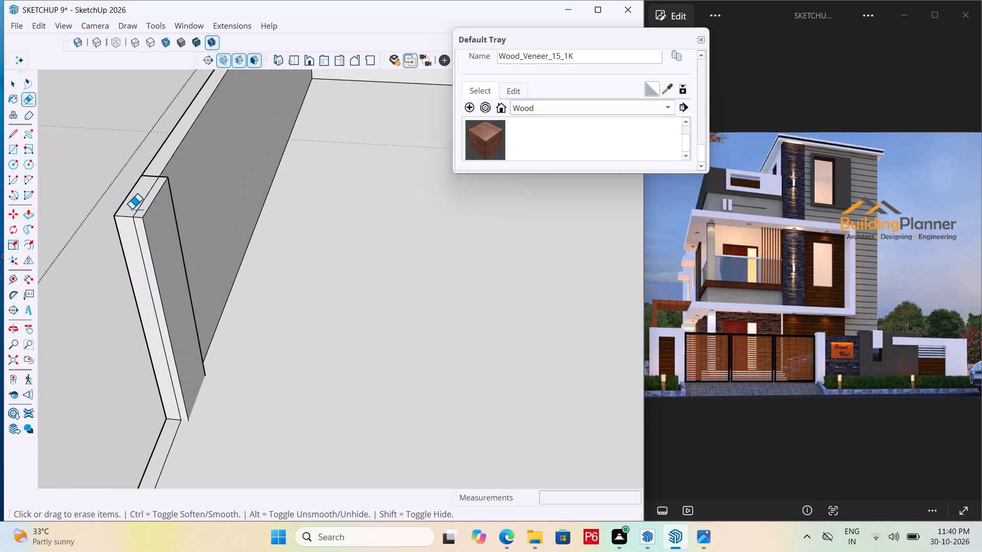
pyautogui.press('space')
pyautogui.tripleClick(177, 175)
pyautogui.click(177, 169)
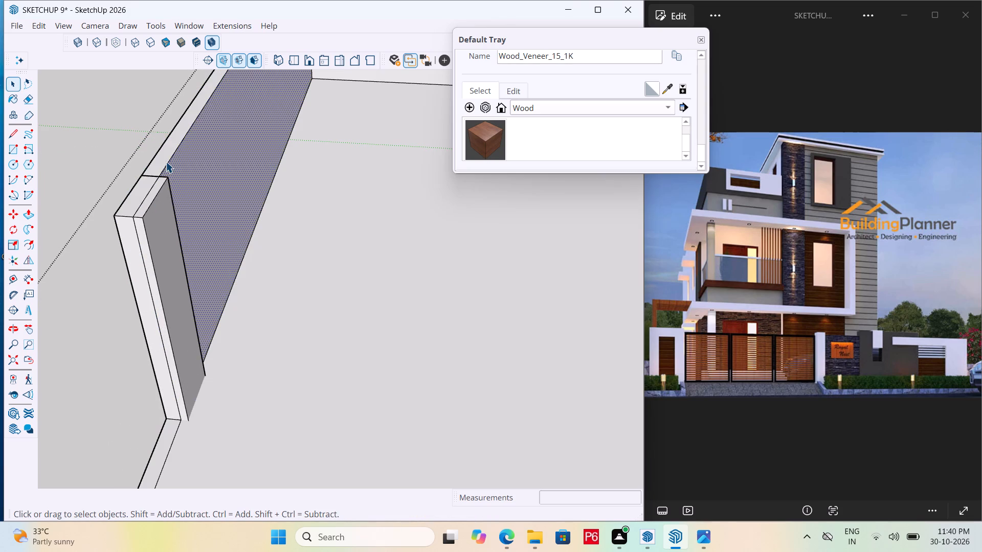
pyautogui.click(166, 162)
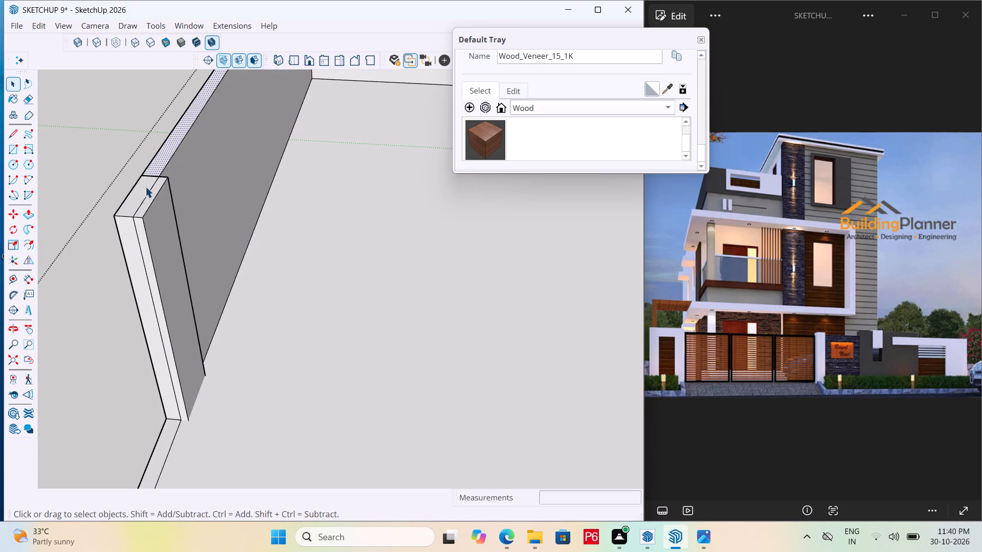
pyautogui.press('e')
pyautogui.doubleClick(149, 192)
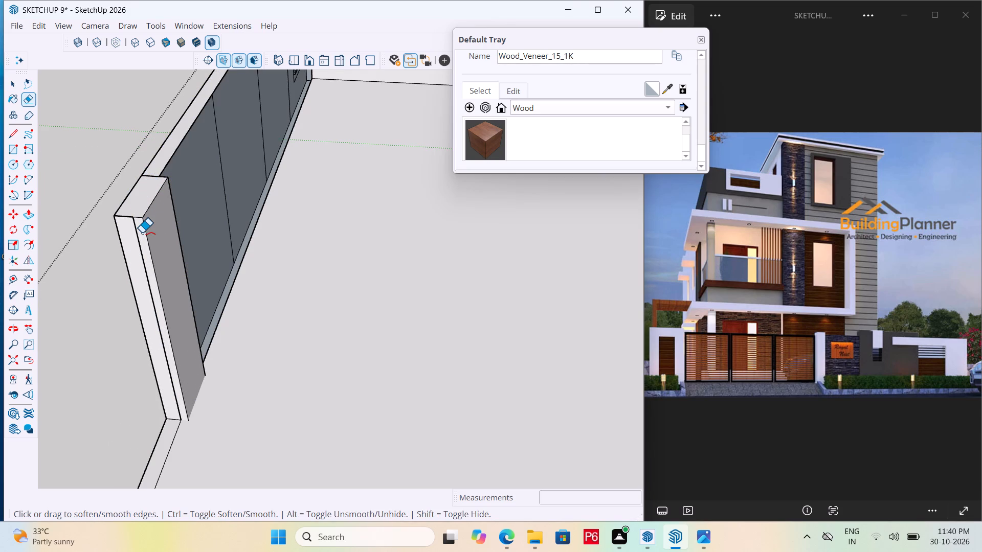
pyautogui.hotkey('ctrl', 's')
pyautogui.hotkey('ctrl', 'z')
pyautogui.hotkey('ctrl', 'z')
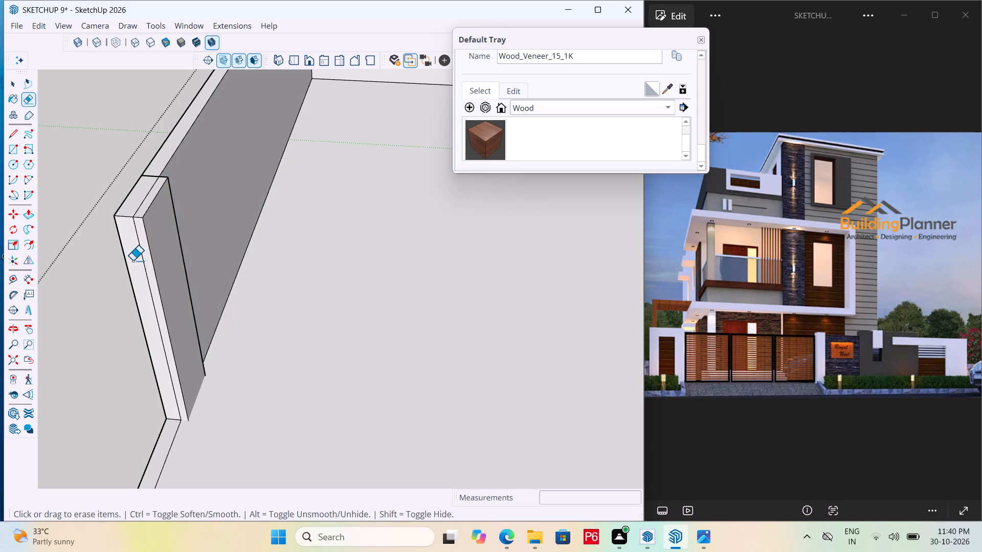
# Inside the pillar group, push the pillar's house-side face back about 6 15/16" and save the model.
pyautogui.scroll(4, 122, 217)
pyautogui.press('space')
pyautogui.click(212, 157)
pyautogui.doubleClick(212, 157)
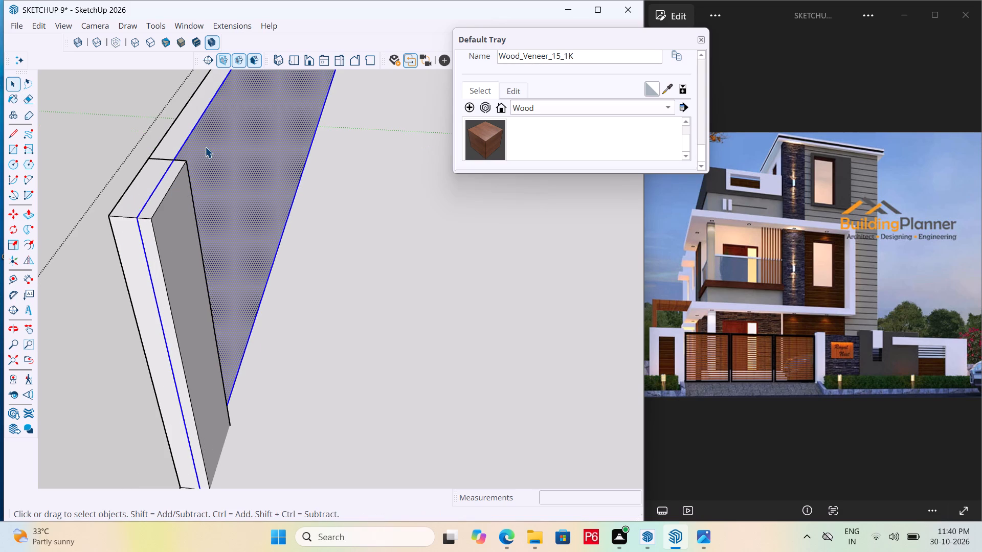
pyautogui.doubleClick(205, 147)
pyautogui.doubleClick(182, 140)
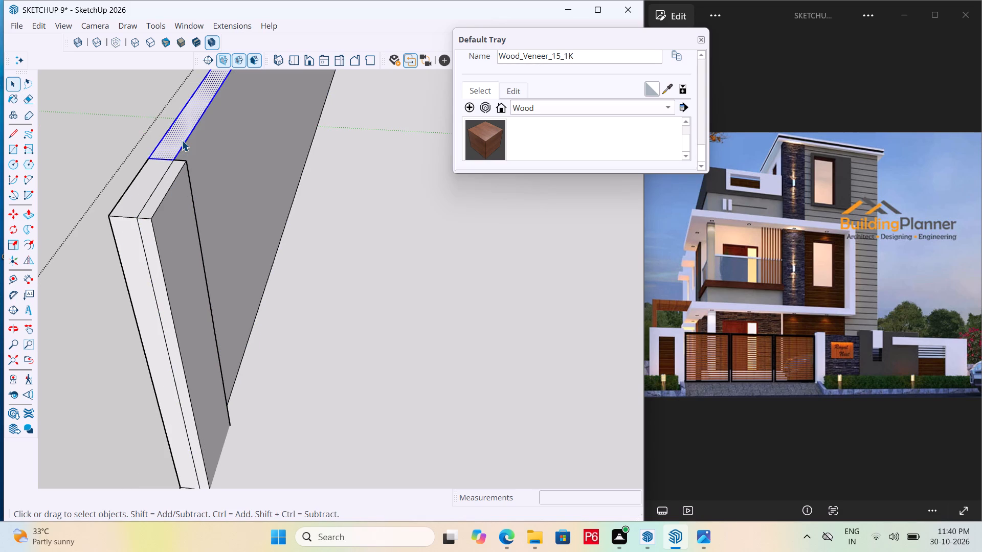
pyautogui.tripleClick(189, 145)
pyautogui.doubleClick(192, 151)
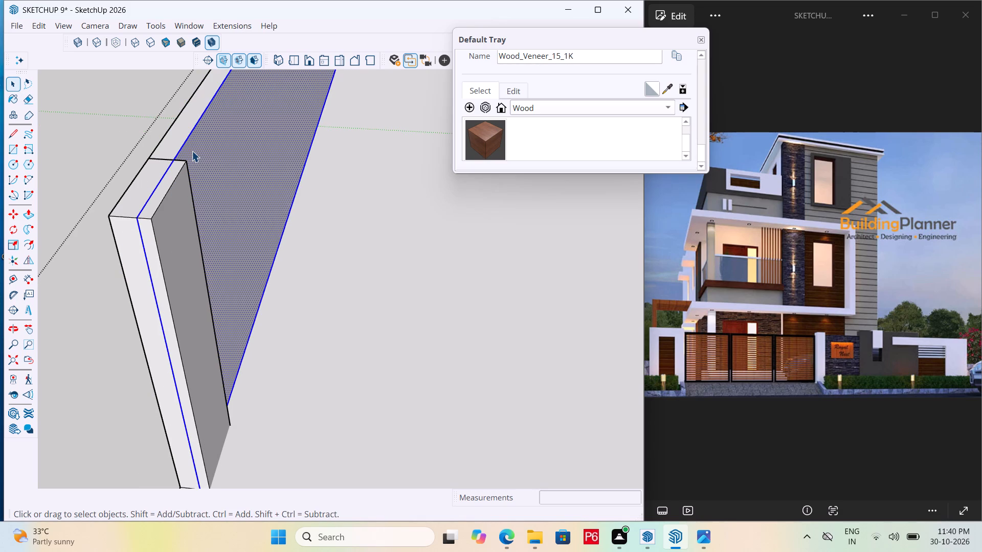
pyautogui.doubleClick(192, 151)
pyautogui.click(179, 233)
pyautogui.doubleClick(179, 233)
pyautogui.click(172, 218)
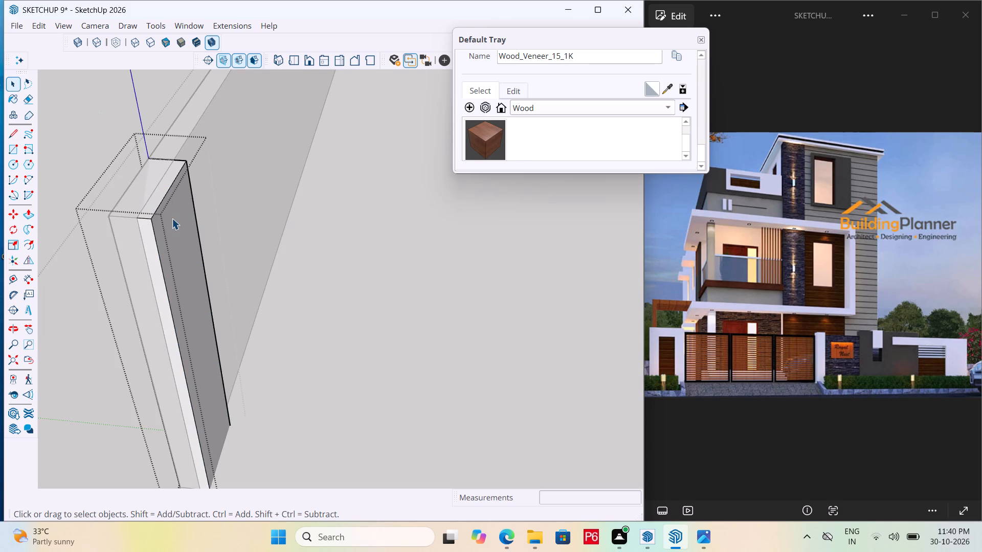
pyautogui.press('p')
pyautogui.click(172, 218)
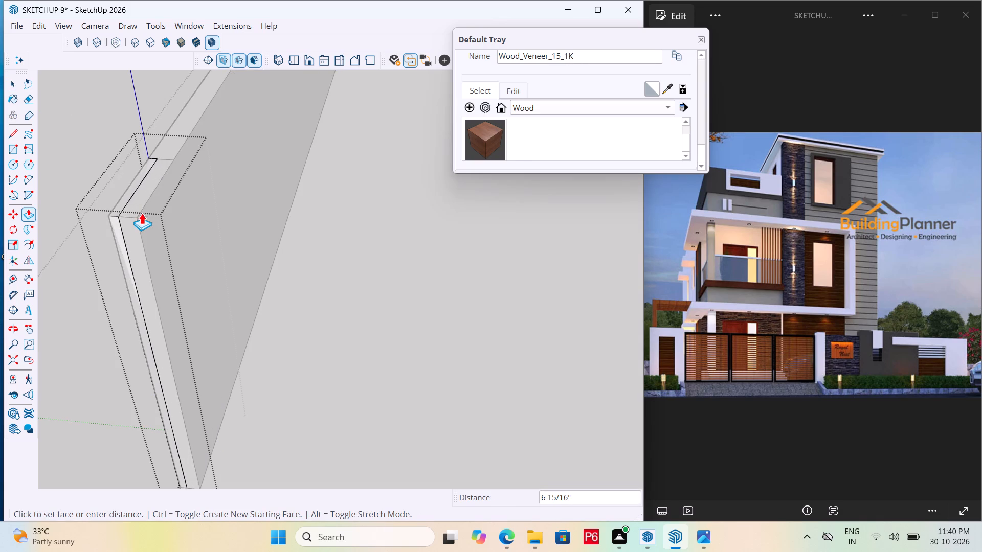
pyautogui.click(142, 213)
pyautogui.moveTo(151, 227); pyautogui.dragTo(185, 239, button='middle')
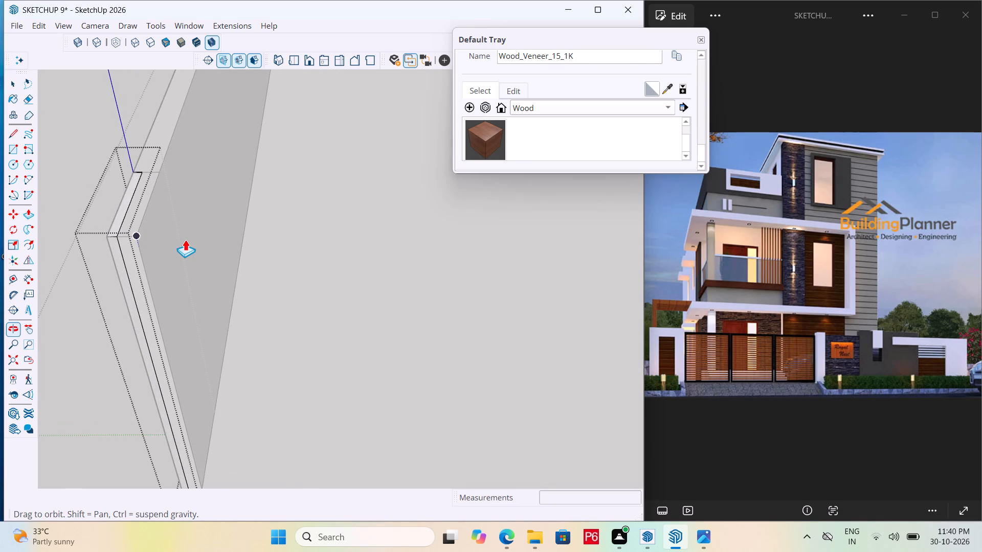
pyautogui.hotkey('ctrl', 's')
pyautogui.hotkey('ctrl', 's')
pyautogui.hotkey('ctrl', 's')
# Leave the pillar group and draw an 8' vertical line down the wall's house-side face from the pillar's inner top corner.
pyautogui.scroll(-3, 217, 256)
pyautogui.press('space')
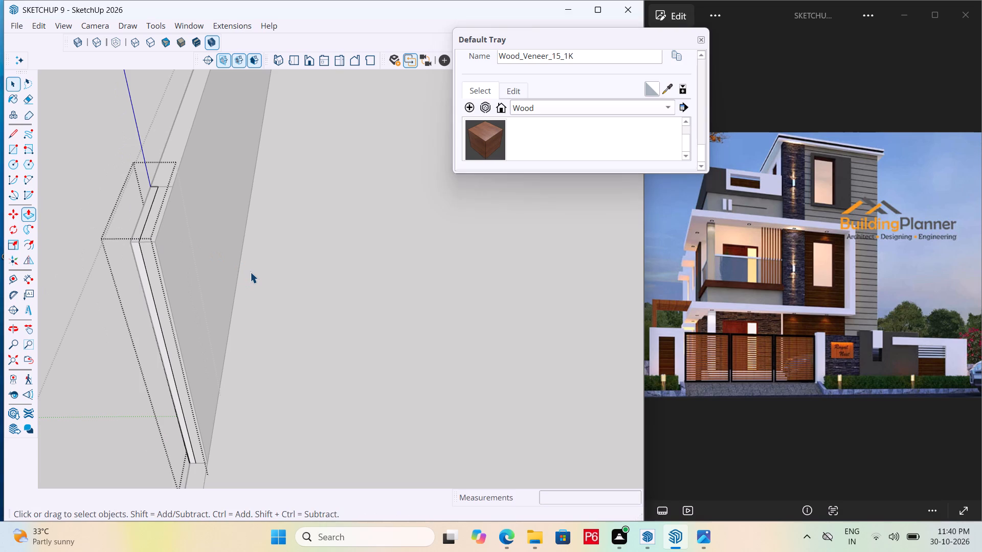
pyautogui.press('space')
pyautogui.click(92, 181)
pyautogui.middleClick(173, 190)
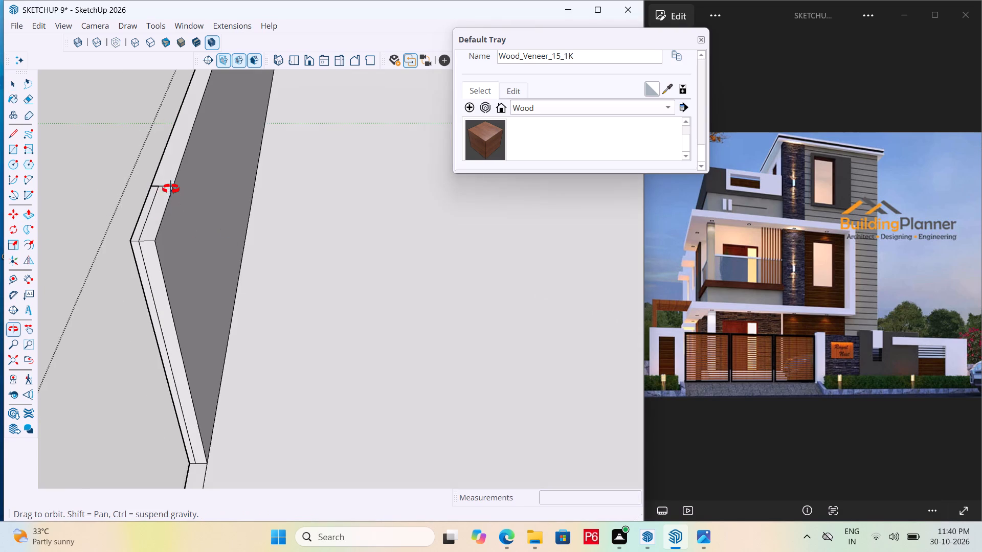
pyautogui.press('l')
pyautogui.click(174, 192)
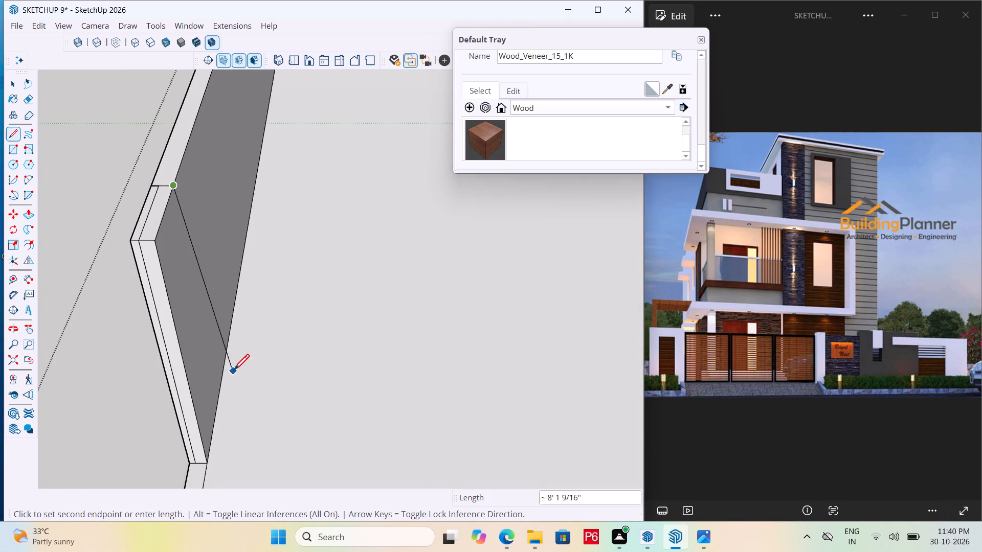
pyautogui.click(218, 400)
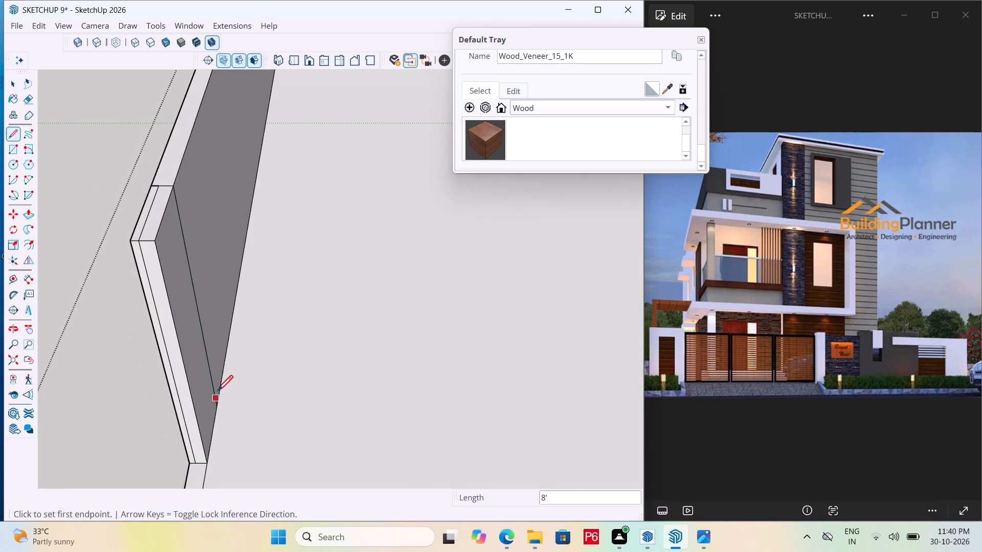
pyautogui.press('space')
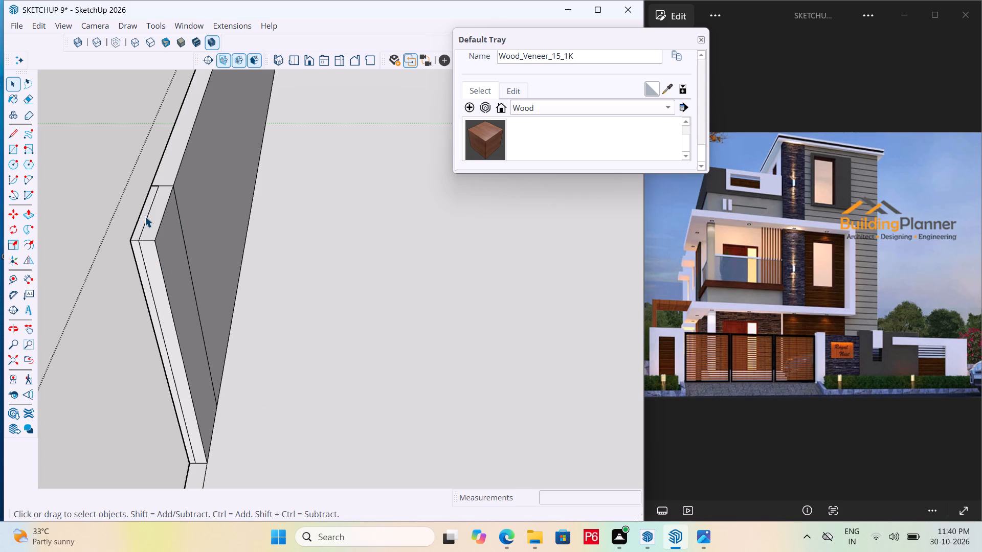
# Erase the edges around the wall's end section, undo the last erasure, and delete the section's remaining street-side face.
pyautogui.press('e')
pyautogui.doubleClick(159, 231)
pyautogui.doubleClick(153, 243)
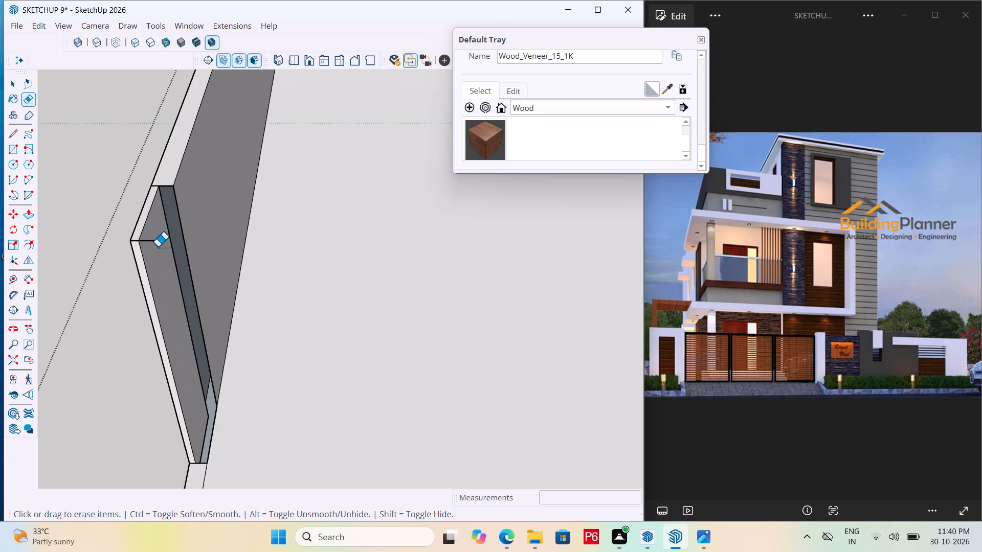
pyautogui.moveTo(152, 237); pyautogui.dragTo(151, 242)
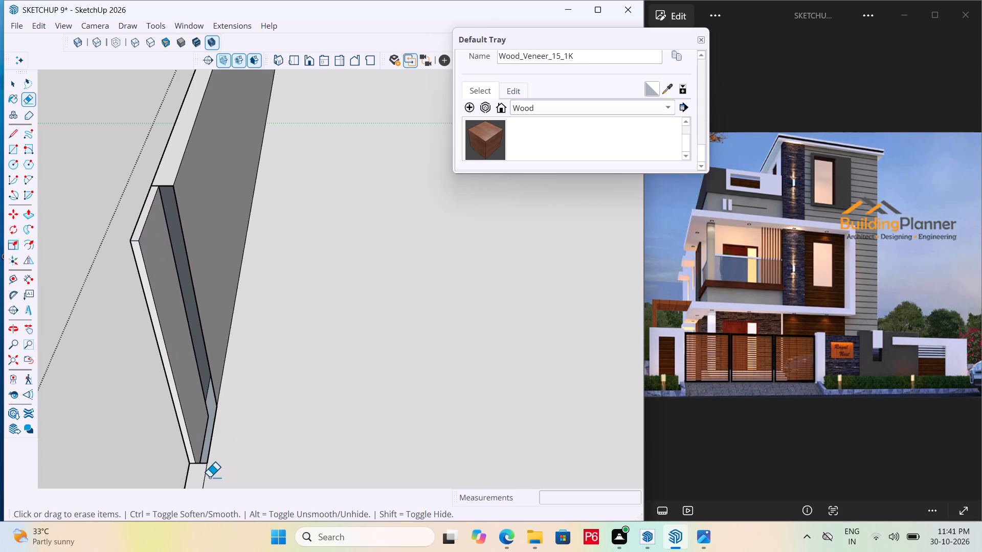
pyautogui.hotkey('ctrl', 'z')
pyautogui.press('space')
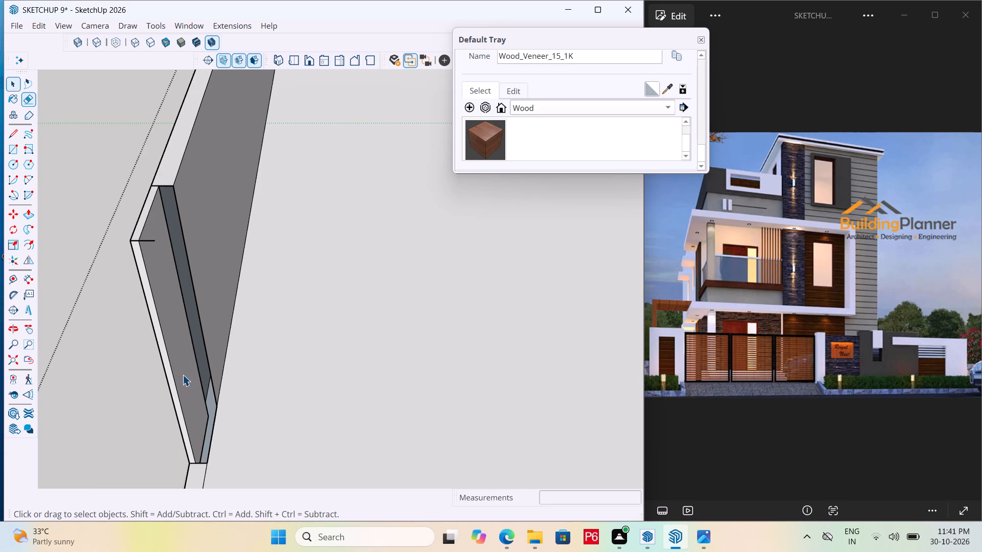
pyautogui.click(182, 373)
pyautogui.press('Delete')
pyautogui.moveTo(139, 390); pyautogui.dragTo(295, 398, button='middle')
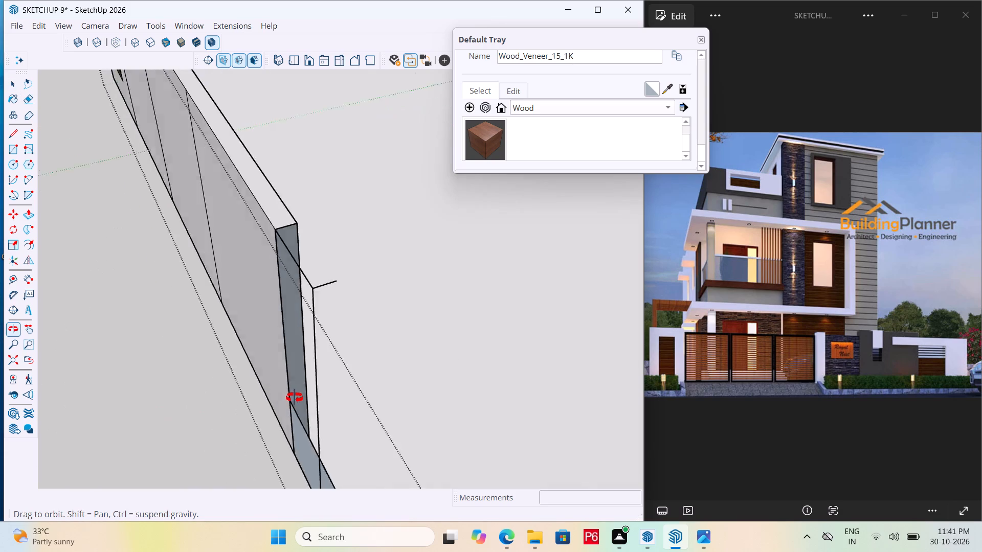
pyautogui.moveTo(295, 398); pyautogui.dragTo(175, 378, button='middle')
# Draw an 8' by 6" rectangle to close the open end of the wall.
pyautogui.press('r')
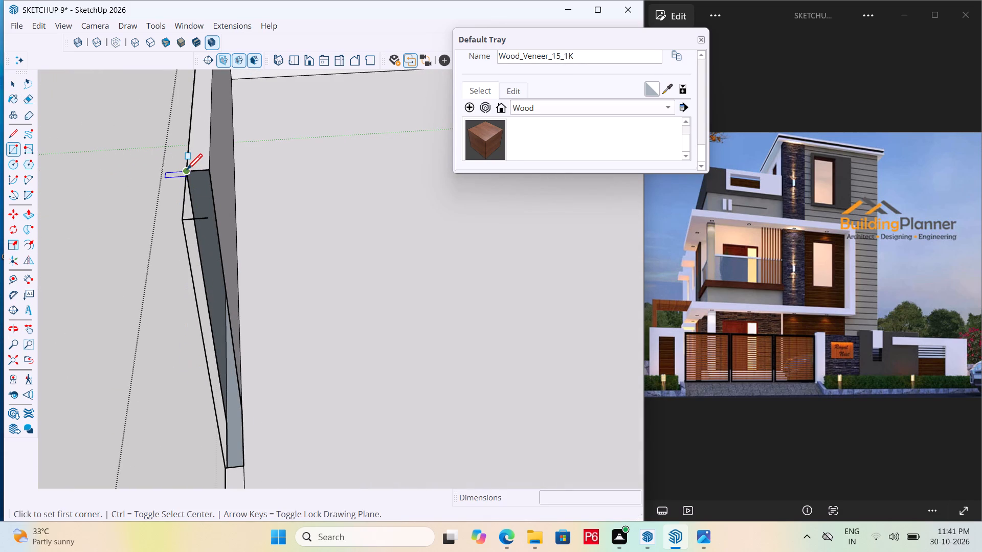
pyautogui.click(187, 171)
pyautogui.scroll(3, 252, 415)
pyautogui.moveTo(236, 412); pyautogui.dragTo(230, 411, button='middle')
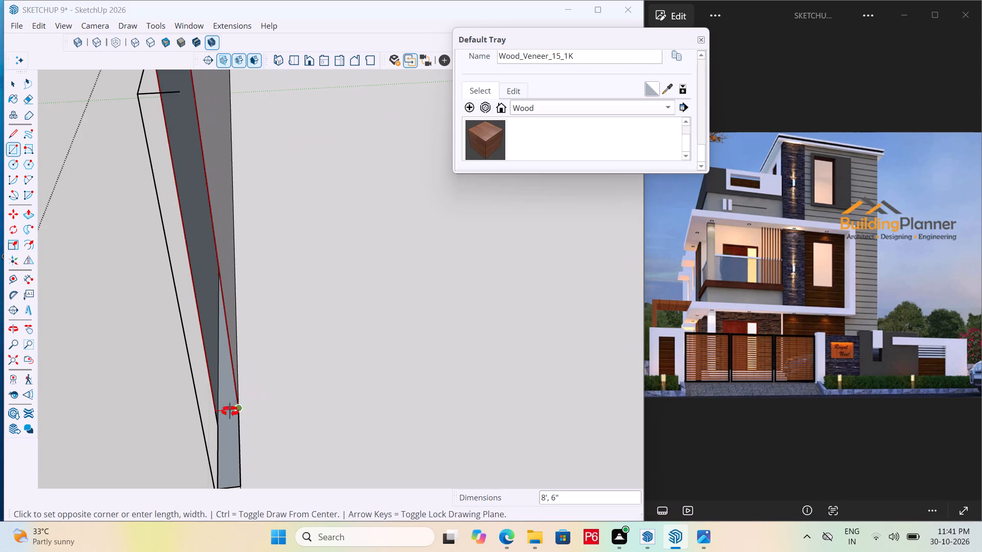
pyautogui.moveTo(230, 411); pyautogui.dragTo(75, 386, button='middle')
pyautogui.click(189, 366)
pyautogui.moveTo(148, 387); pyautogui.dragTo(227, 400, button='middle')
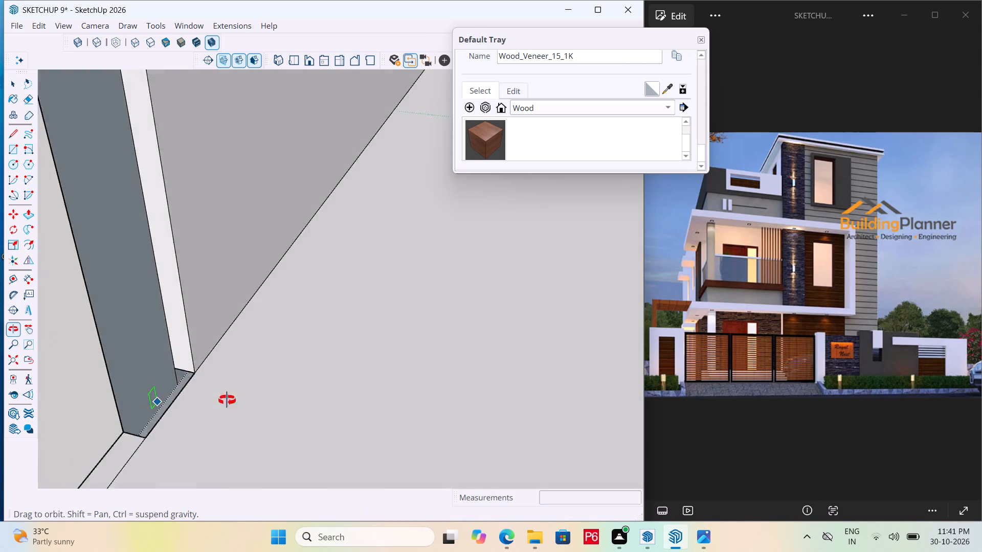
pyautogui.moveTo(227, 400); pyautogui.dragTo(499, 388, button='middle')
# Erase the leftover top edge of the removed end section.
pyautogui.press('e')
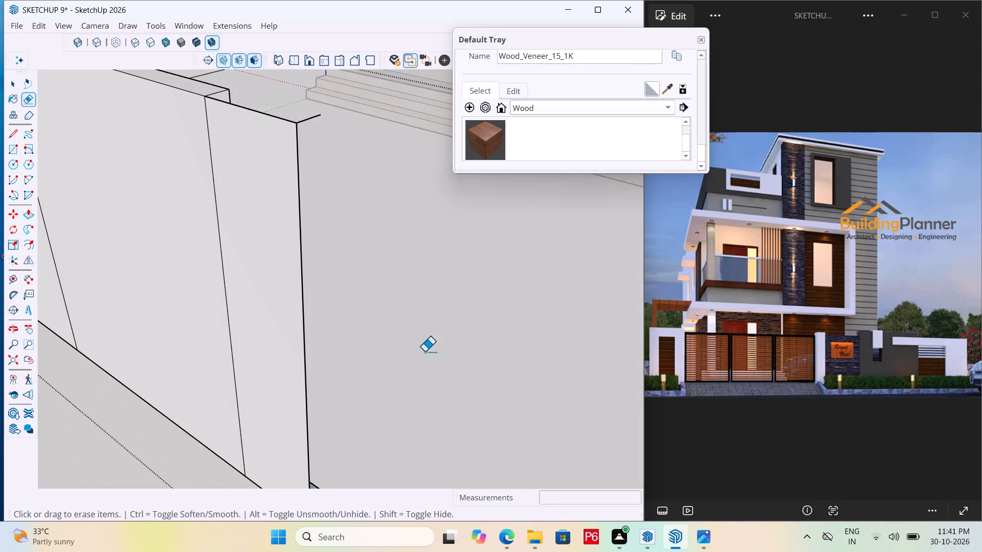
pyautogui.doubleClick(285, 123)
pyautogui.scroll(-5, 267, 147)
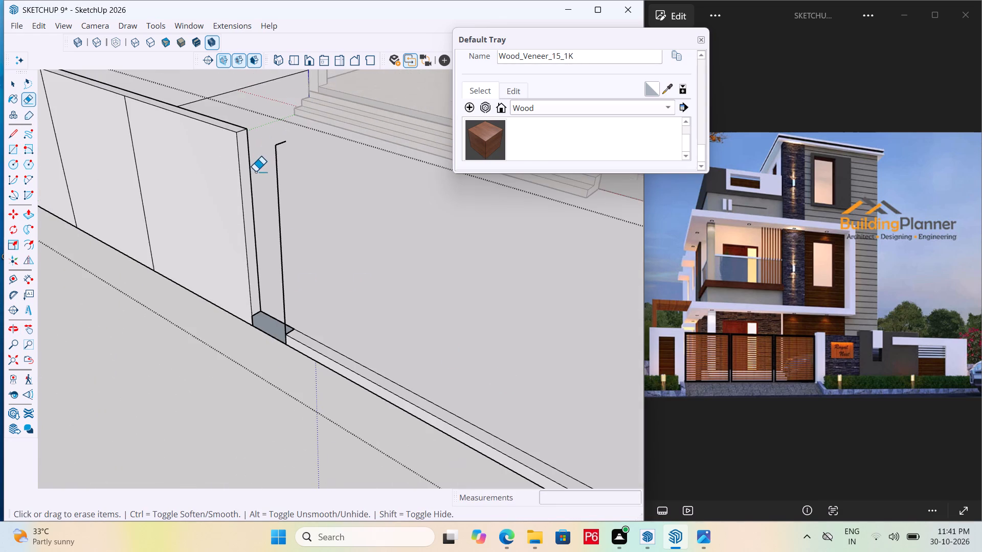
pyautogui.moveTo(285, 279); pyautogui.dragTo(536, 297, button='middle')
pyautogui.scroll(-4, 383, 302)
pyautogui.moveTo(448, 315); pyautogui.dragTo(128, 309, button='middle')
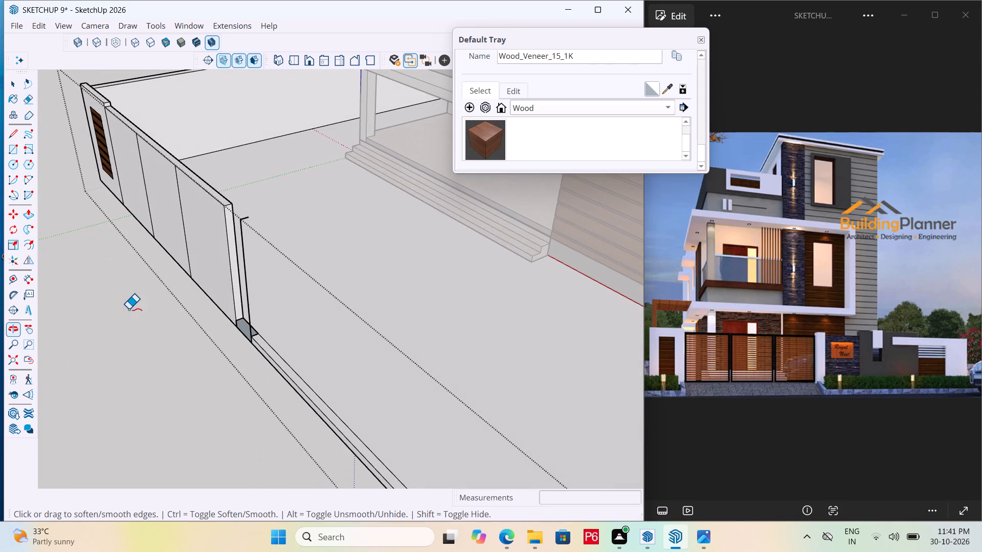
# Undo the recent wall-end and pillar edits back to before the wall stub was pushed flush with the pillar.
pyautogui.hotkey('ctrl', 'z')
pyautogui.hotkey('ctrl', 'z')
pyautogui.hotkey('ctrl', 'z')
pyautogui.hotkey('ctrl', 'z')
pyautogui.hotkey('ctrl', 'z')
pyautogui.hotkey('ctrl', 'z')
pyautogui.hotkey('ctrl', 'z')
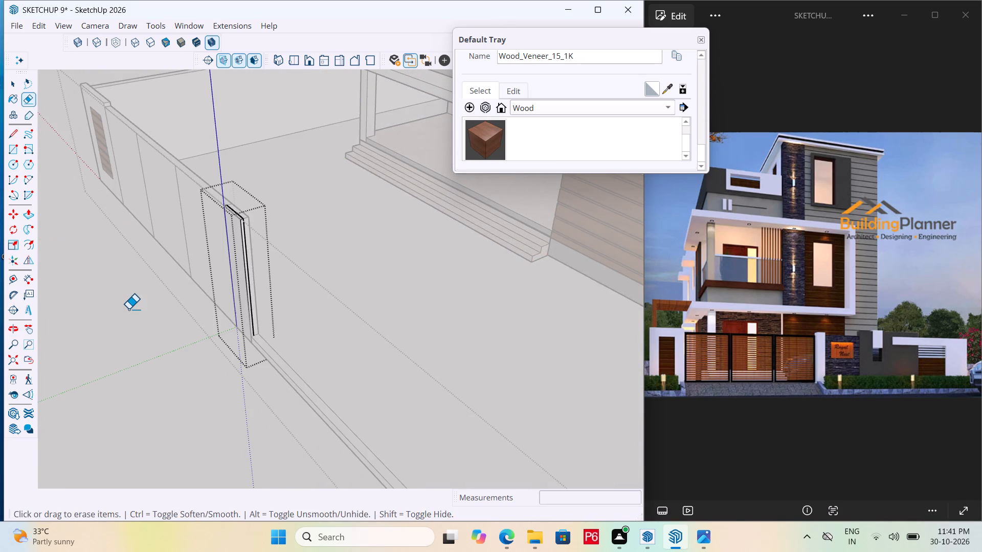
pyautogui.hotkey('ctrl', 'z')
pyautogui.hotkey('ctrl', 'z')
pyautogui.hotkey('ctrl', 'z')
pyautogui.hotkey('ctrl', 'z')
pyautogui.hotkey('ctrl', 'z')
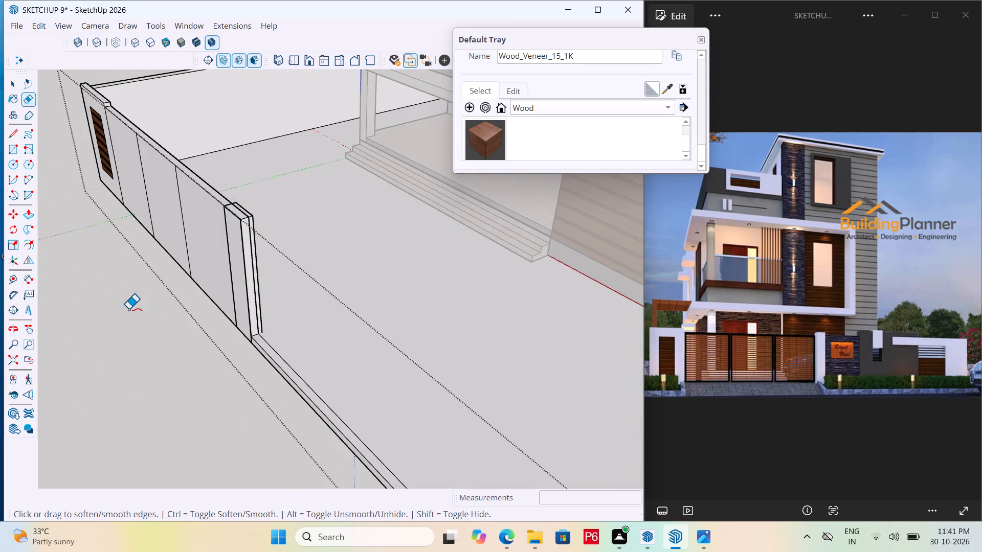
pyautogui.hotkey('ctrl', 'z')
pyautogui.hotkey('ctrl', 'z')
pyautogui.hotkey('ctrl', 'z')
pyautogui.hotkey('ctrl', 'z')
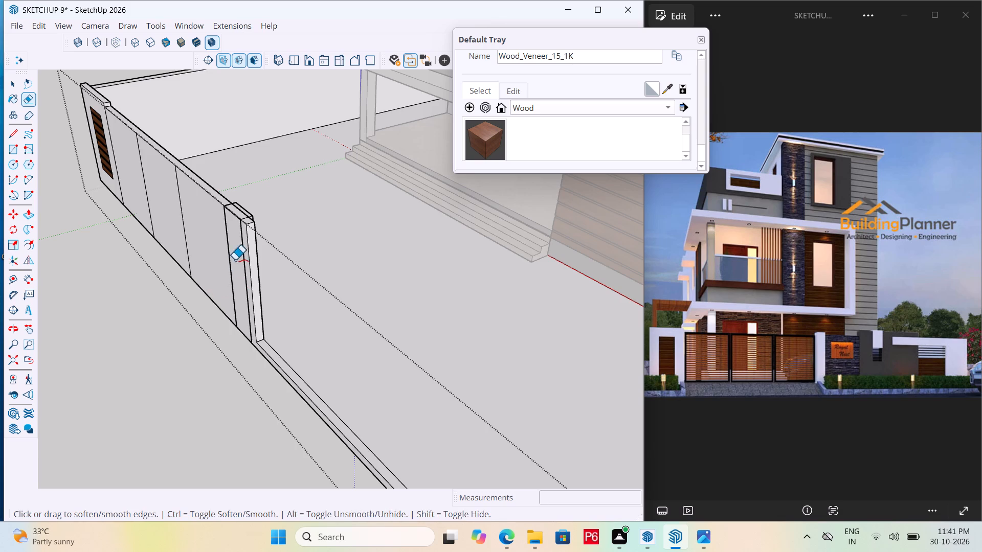
# Delete the pillar group at the end of the front boundary wall.
pyautogui.moveTo(232, 243); pyautogui.dragTo(148, 242, button='middle')
pyautogui.scroll(6, 149, 201)
pyautogui.moveTo(204, 214); pyautogui.dragTo(96, 249, button='middle')
pyautogui.scroll(2, 332, 125)
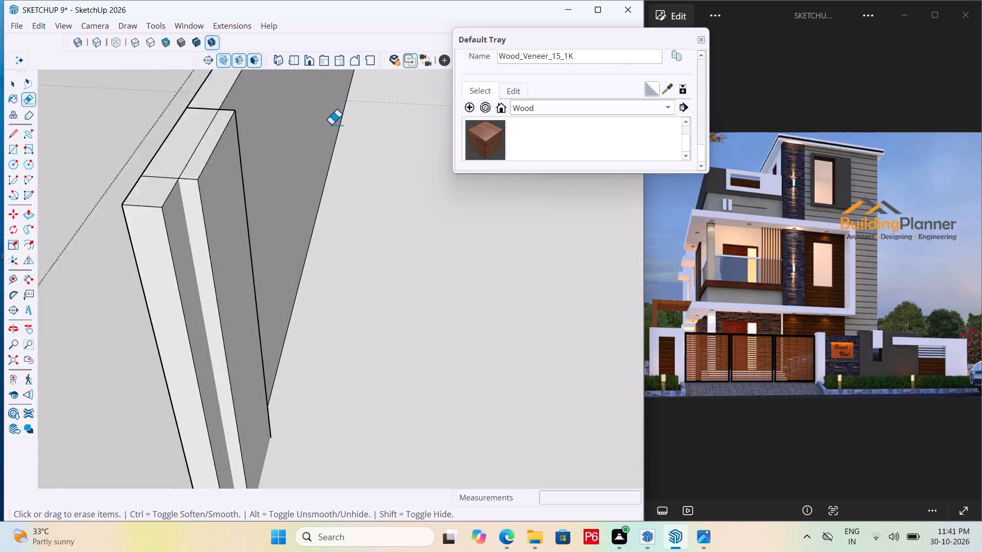
pyautogui.scroll(2, 331, 125)
pyautogui.press('space')
pyautogui.click(152, 182)
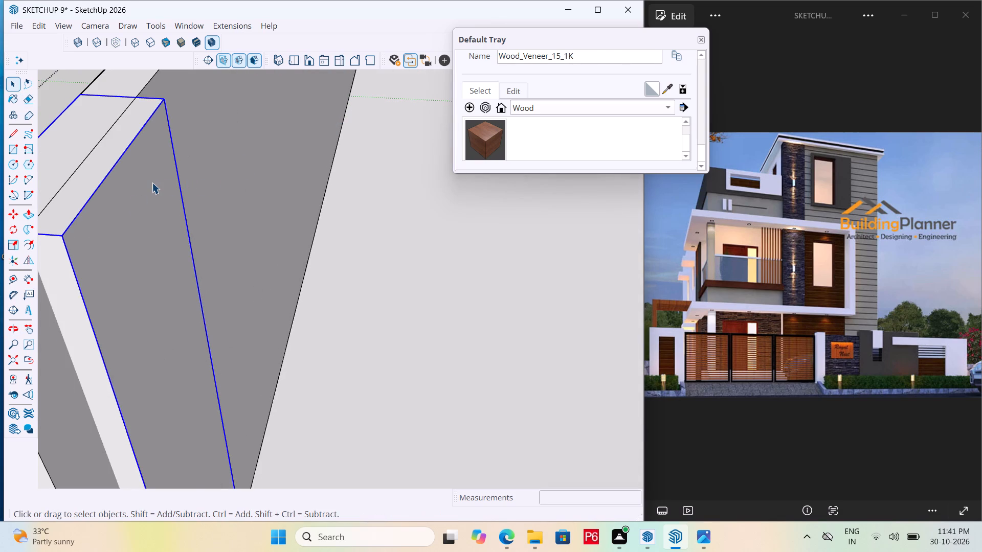
pyautogui.press('Delete')
pyautogui.scroll(-5, 229, 169)
pyautogui.moveTo(121, 196); pyautogui.dragTo(371, 208, button='middle')
pyautogui.scroll(-6, 347, 186)
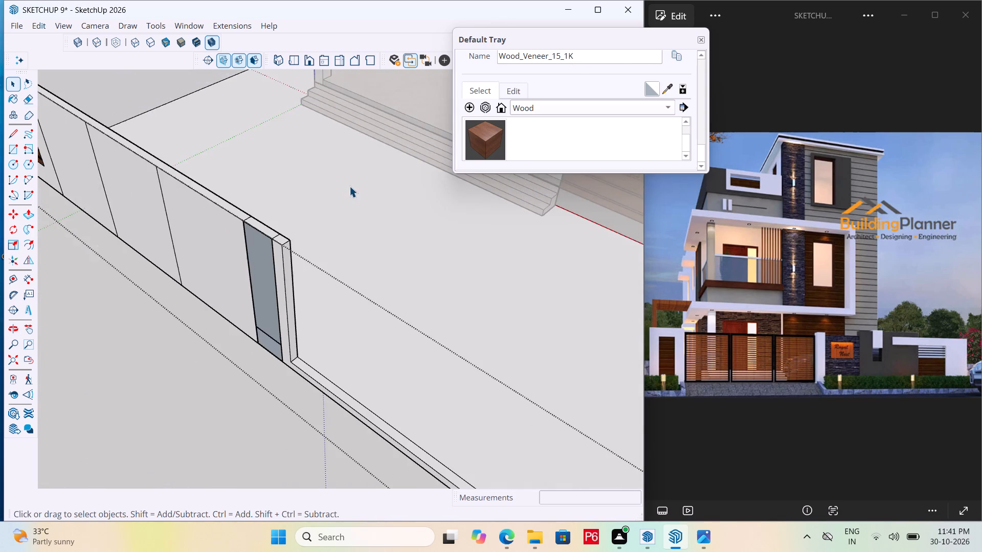
# Draw a rectangle over the open gap in the wall's street-side face, from its top corner to the opposite bottom corner, and save.
pyautogui.scroll(4, 281, 293)
pyautogui.moveTo(281, 290); pyautogui.dragTo(658, 168, button='middle')
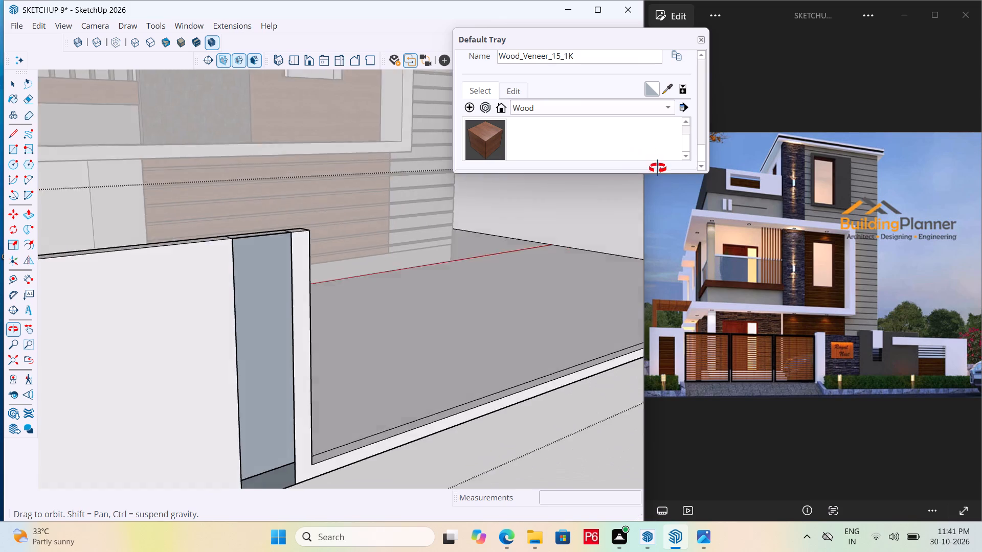
pyautogui.moveTo(658, 168); pyautogui.dragTo(449, 225, button='middle')
pyautogui.press('r')
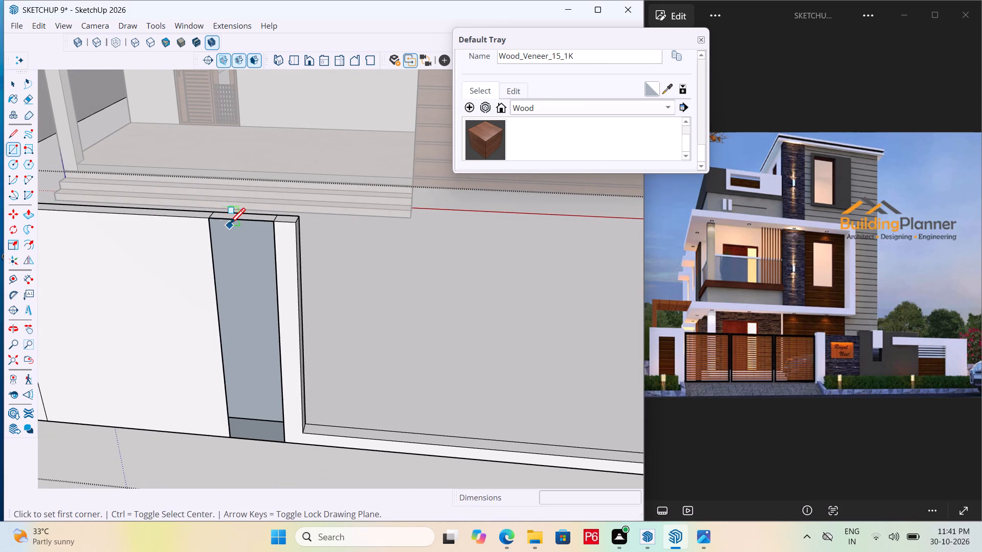
pyautogui.moveTo(206, 221); pyautogui.dragTo(211, 223)
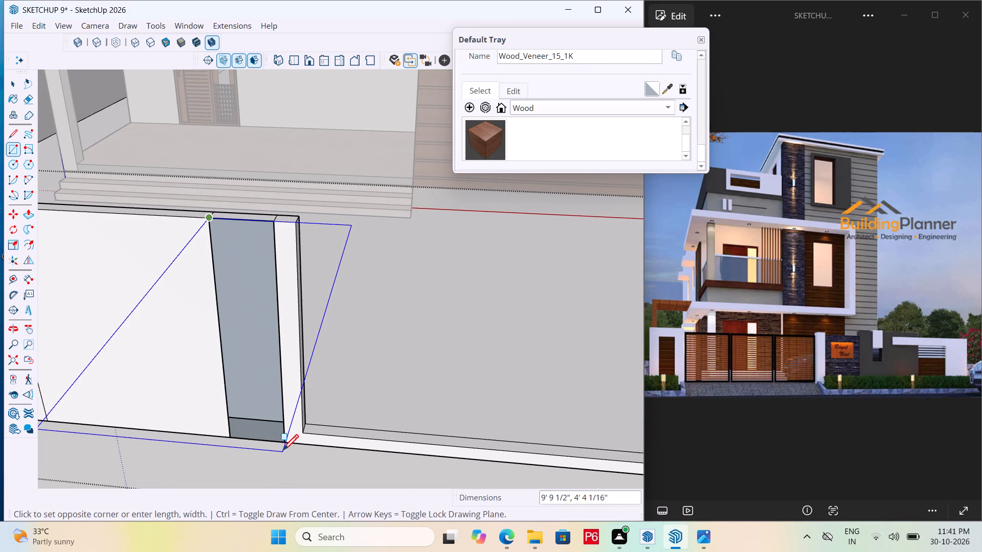
pyautogui.scroll(6, 287, 447)
pyautogui.click(285, 441)
pyautogui.scroll(-7, 286, 419)
pyautogui.hotkey('ctrl', 's')
pyautogui.hotkey('ctrl', 's')
# Erase the two vertical seam lines on the patched wall's street-side face and the two short seams across its top.
pyautogui.press('e')
pyautogui.moveTo(202, 325); pyautogui.dragTo(230, 310)
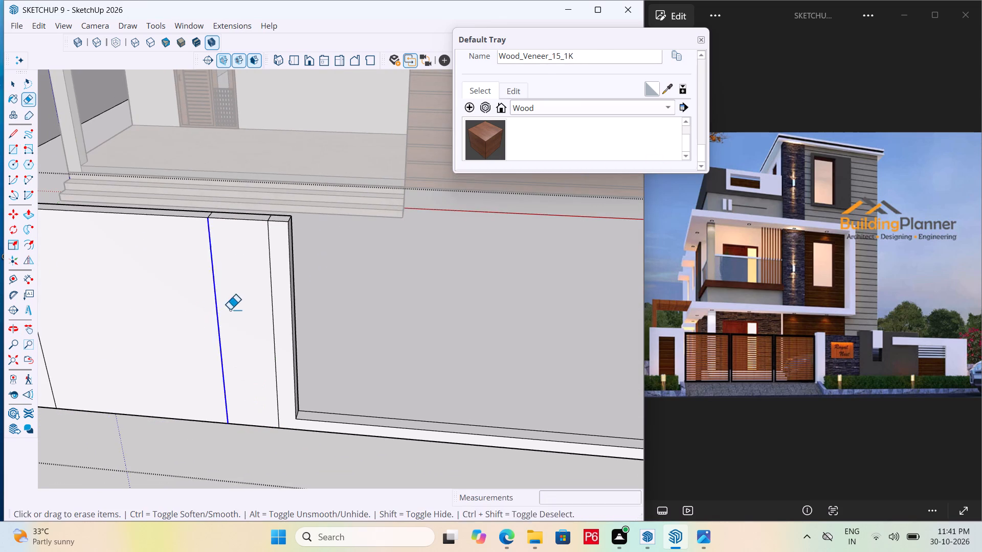
pyautogui.moveTo(230, 310); pyautogui.dragTo(230, 309)
pyautogui.moveTo(258, 298); pyautogui.dragTo(270, 291)
pyautogui.click(271, 290)
pyautogui.scroll(3, 236, 210)
pyautogui.moveTo(236, 215); pyautogui.dragTo(233, 264, button='middle')
pyautogui.scroll(-2, 222, 219)
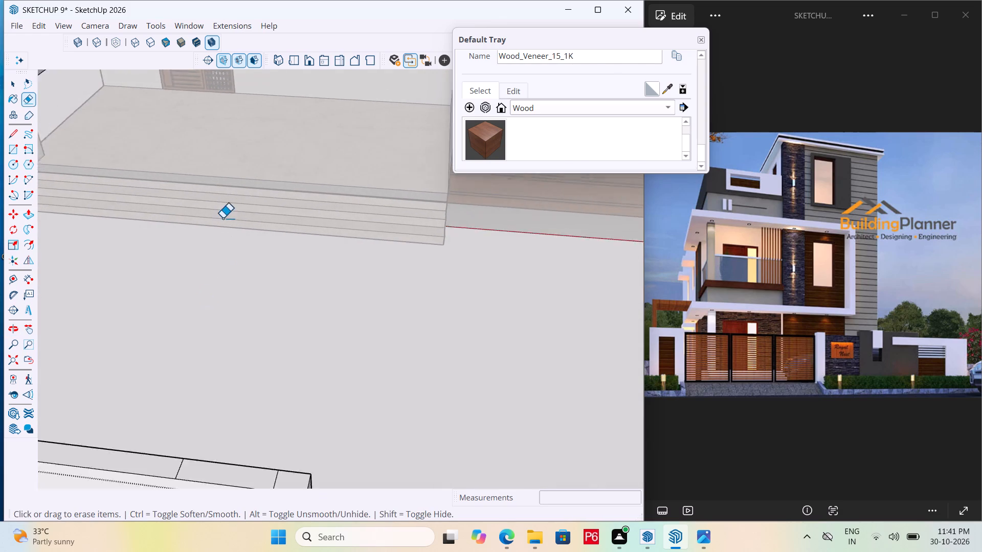
pyautogui.scroll(-3, 222, 218)
pyautogui.scroll(7, 176, 330)
pyautogui.moveTo(201, 331); pyautogui.dragTo(232, 334)
pyautogui.moveTo(282, 341); pyautogui.dragTo(309, 343)
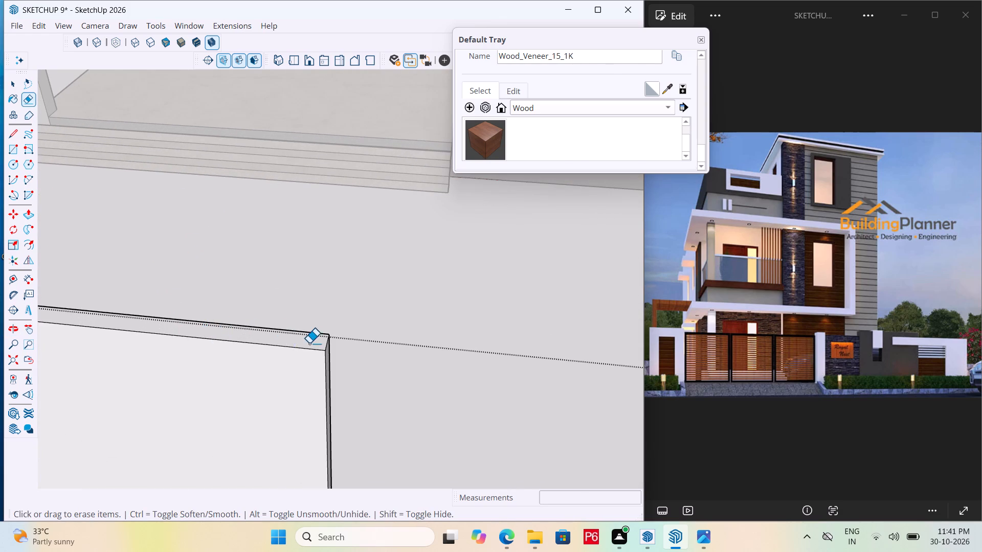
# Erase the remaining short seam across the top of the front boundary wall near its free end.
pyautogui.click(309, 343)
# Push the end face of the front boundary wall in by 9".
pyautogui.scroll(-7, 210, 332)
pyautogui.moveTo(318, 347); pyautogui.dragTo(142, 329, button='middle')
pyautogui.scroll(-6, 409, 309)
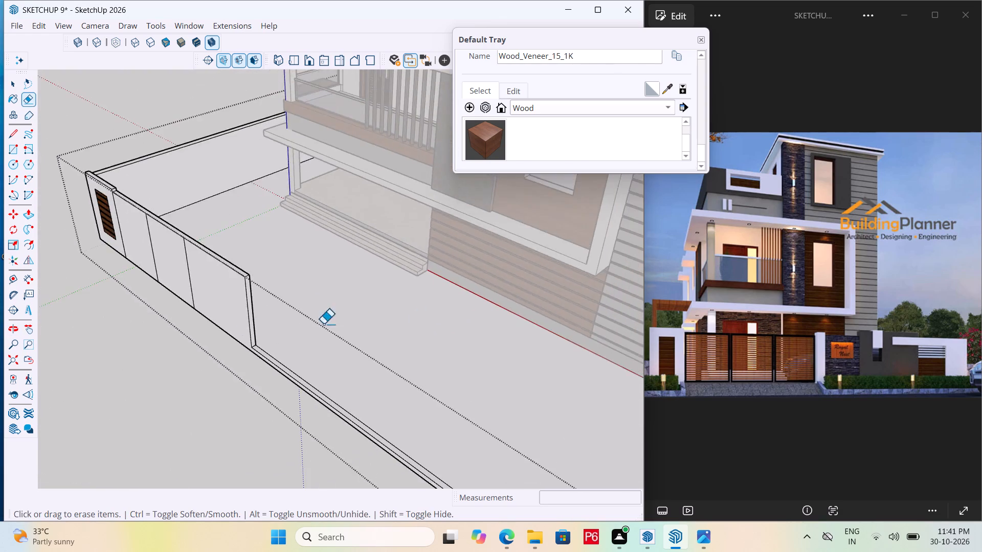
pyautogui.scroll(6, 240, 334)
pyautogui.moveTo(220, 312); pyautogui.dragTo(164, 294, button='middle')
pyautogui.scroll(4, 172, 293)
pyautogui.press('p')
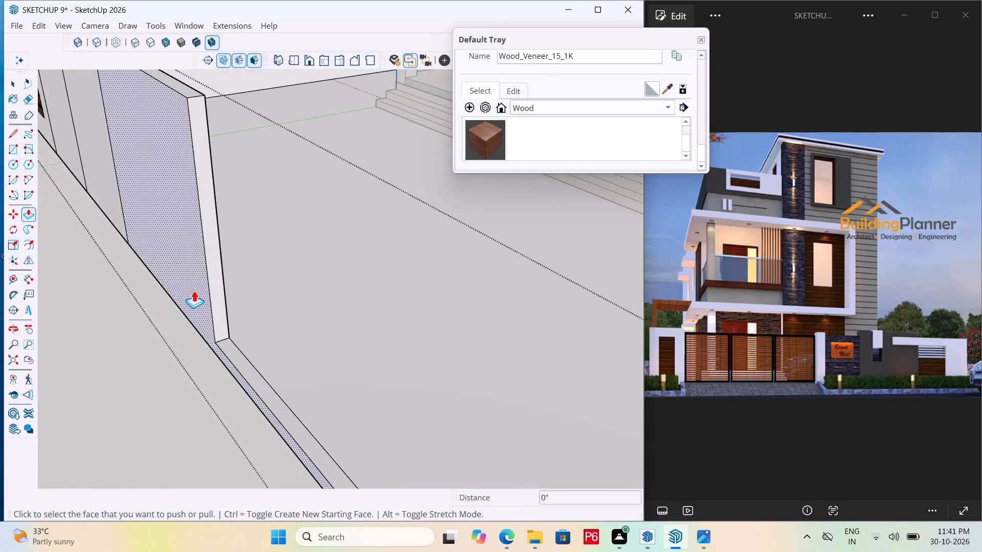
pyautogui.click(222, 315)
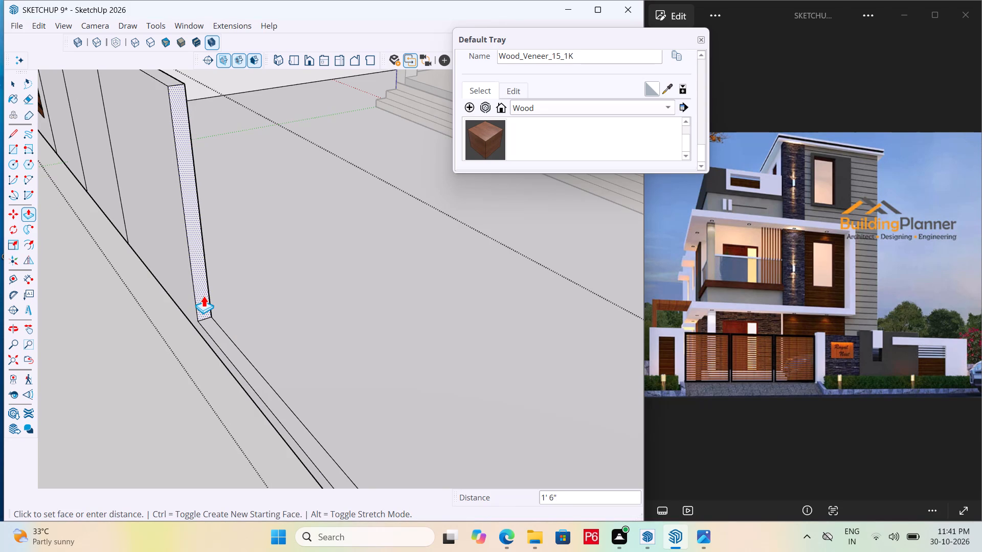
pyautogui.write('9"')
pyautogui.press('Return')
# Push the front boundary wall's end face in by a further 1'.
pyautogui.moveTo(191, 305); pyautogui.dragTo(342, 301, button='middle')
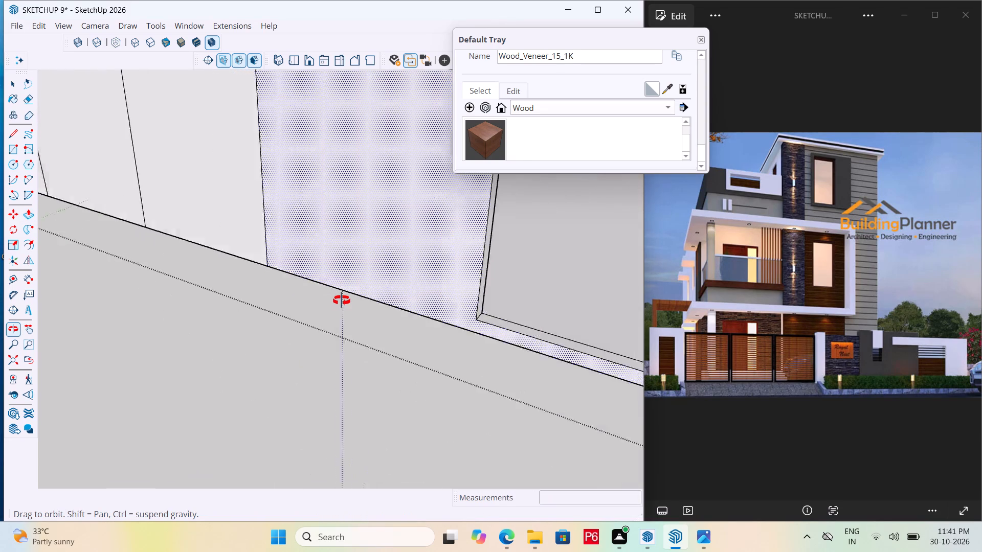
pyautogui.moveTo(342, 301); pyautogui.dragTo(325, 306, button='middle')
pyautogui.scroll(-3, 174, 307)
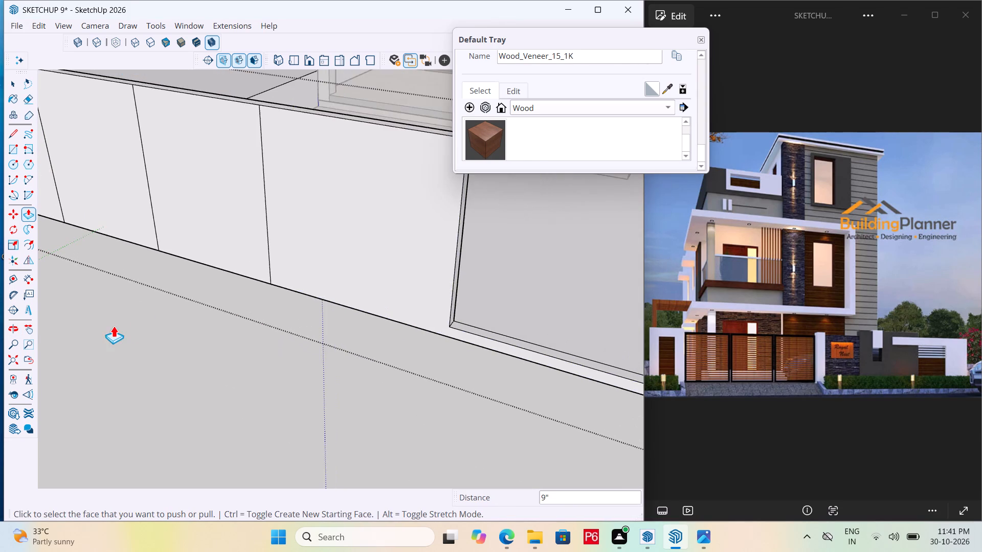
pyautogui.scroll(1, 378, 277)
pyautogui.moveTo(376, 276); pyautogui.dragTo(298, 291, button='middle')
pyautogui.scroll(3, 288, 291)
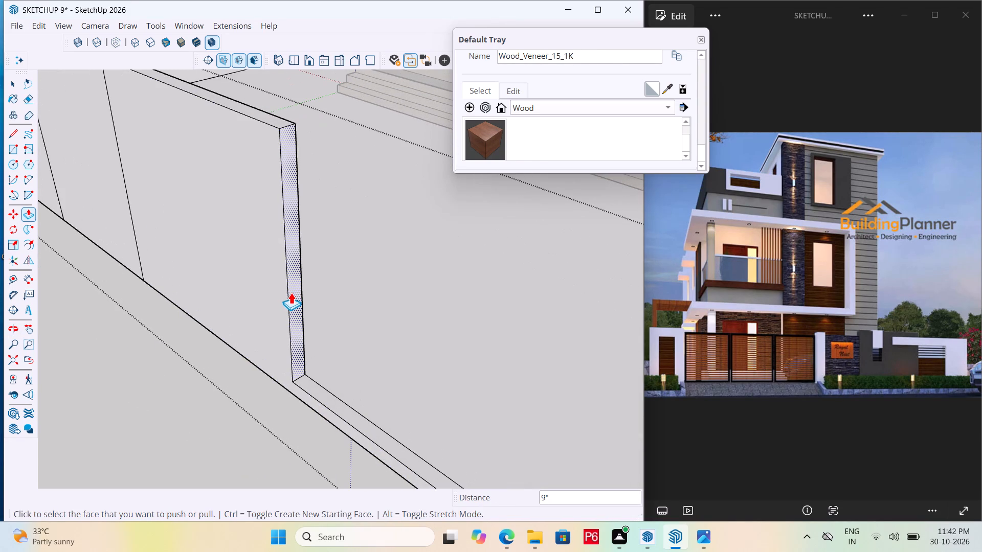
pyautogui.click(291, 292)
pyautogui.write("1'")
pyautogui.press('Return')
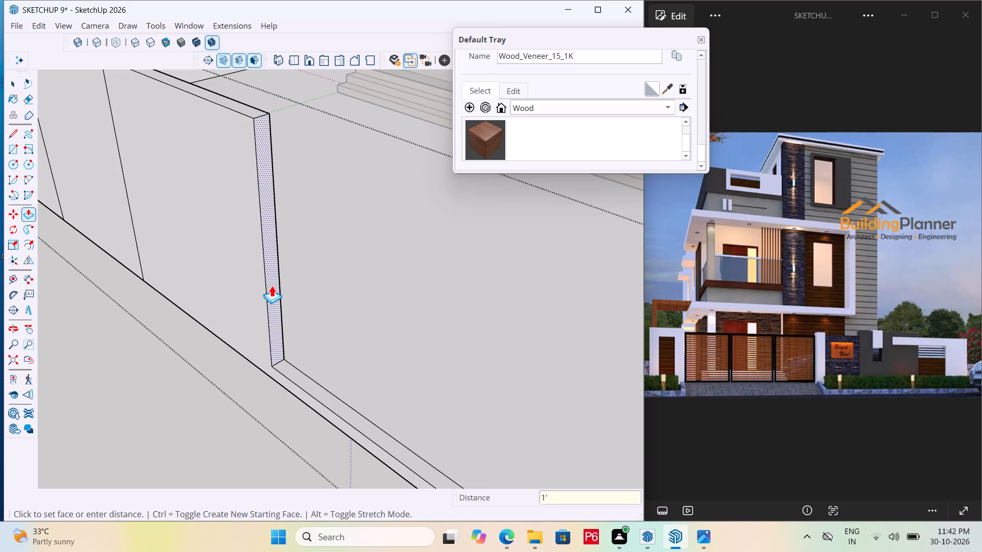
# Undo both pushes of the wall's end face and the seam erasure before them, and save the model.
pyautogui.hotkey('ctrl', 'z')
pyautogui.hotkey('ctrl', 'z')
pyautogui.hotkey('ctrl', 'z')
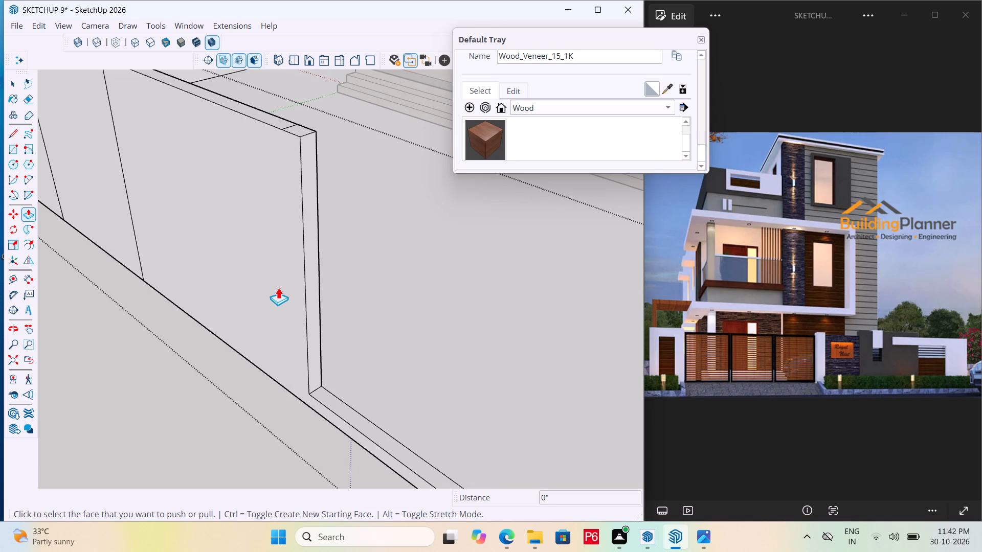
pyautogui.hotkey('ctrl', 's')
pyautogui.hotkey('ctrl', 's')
# Push the front boundary wall's end face in by 1'.
pyautogui.click(317, 319)
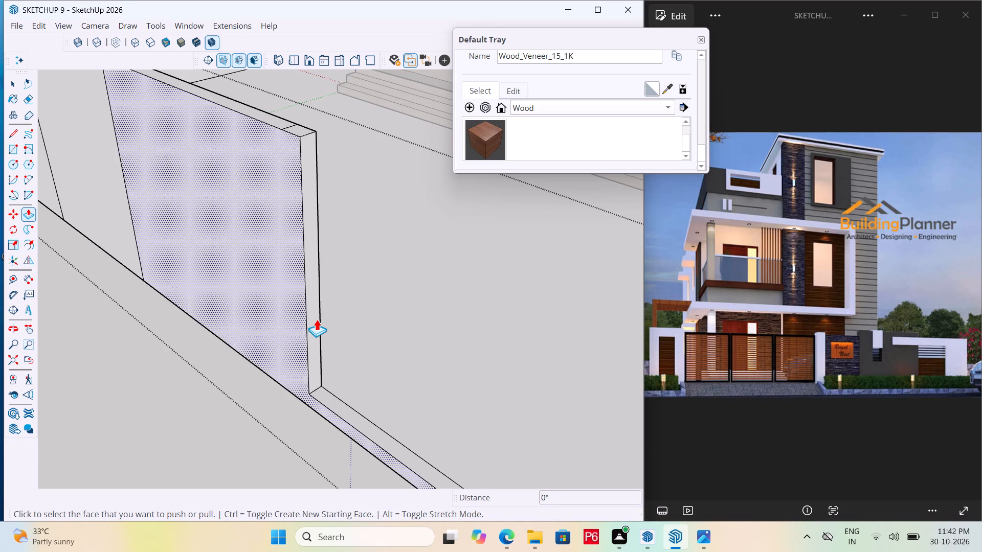
pyautogui.write("1'")
pyautogui.press('Return')
# Erase the leftover edges projecting past the top of the shortened wall end and save the model.
pyautogui.scroll(2, 285, 105)
pyautogui.moveTo(302, 128); pyautogui.dragTo(295, 167, button='middle')
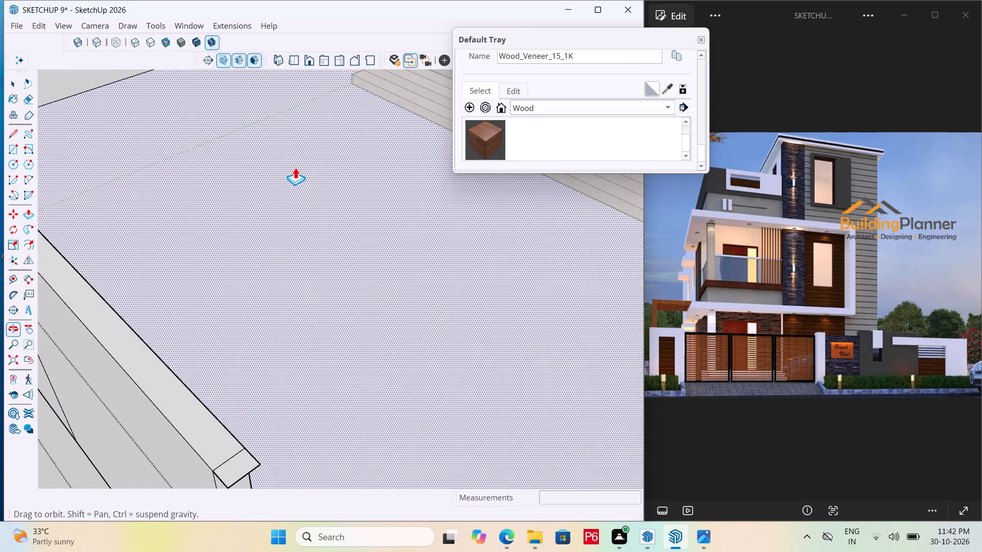
pyautogui.press('e')
pyautogui.doubleClick(252, 461)
pyautogui.click(237, 475)
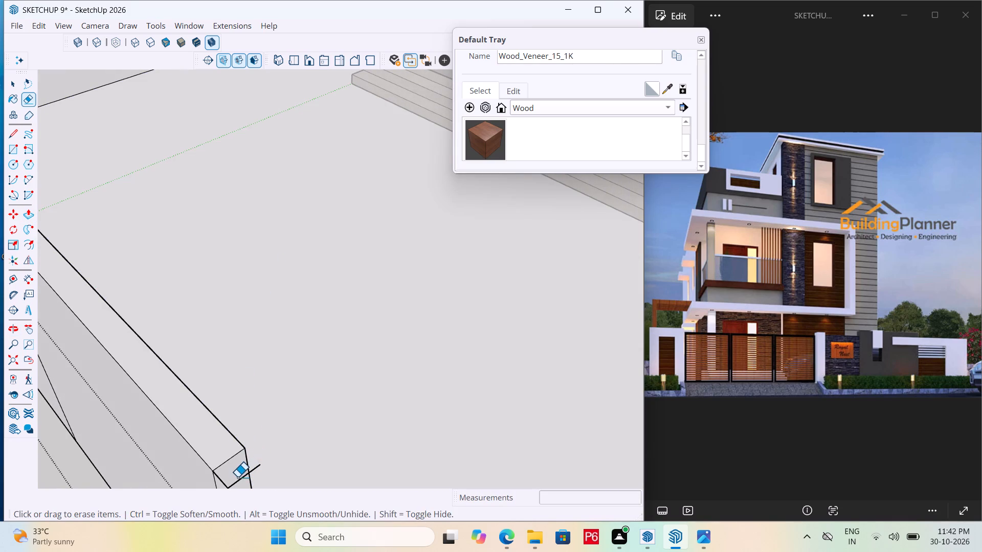
pyautogui.scroll(-5, 222, 347)
pyautogui.scroll(7, 216, 415)
pyautogui.click(232, 393)
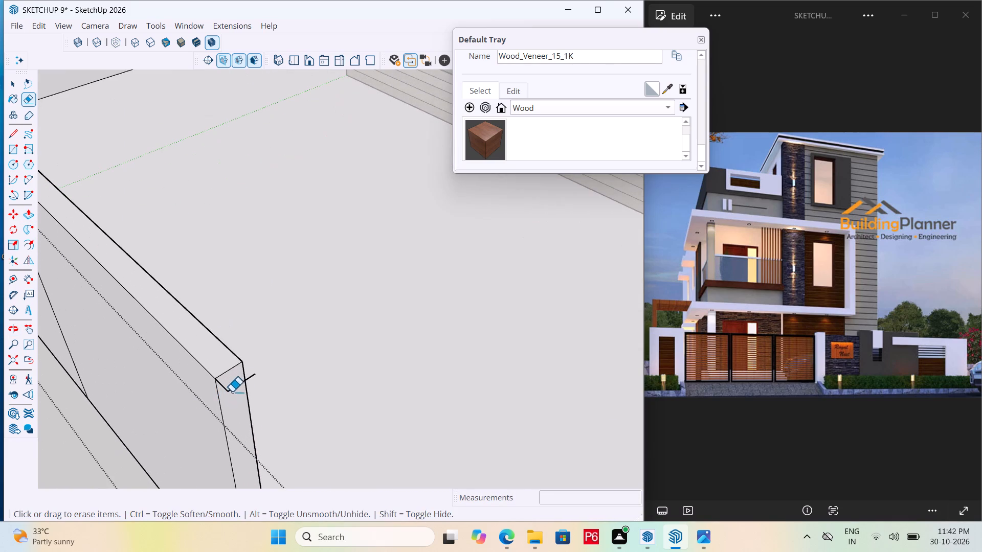
pyautogui.doubleClick(226, 390)
pyautogui.moveTo(229, 390); pyautogui.dragTo(233, 395)
pyautogui.hotkey('ctrl', 's')
pyautogui.hotkey('ctrl', 's')
pyautogui.hotkey('ctrl', 's')
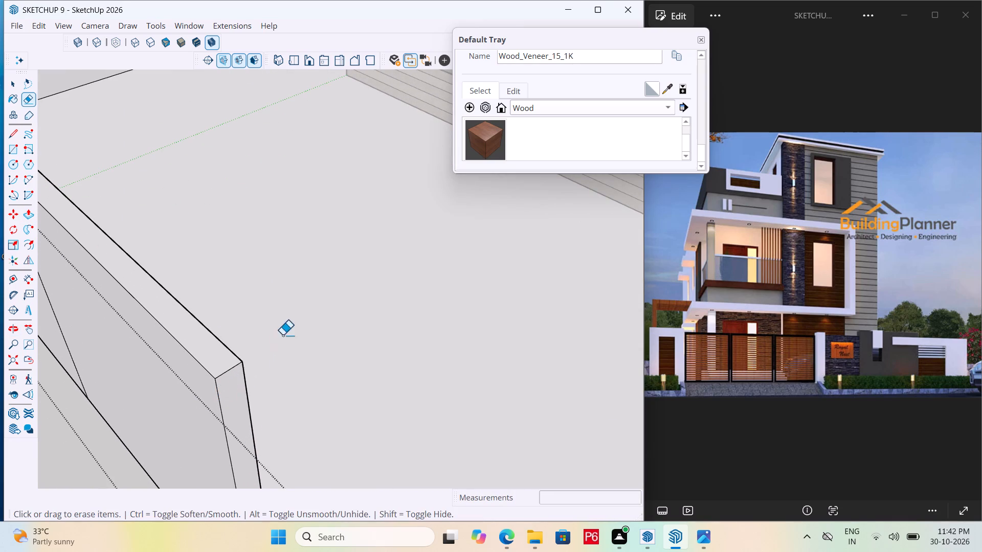
pyautogui.hotkey('ctrl', 's')
pyautogui.keyDown('ctrl'); pyautogui.scroll(-4, 286, 305); pyautogui.keyUp('ctrl')
pyautogui.hotkey('ctrl', 's')
pyautogui.hotkey('ctrl', 's')
pyautogui.hotkey('ctrl', 's')
pyautogui.hotkey('ctrl', 's')
# Push the front boundary wall's end face slightly further back by eye.
pyautogui.press('space')
pyautogui.scroll(-20, 287, 232)
pyautogui.scroll(-6, 268, 248)
pyautogui.moveTo(274, 295); pyautogui.dragTo(423, 229, button='middle')
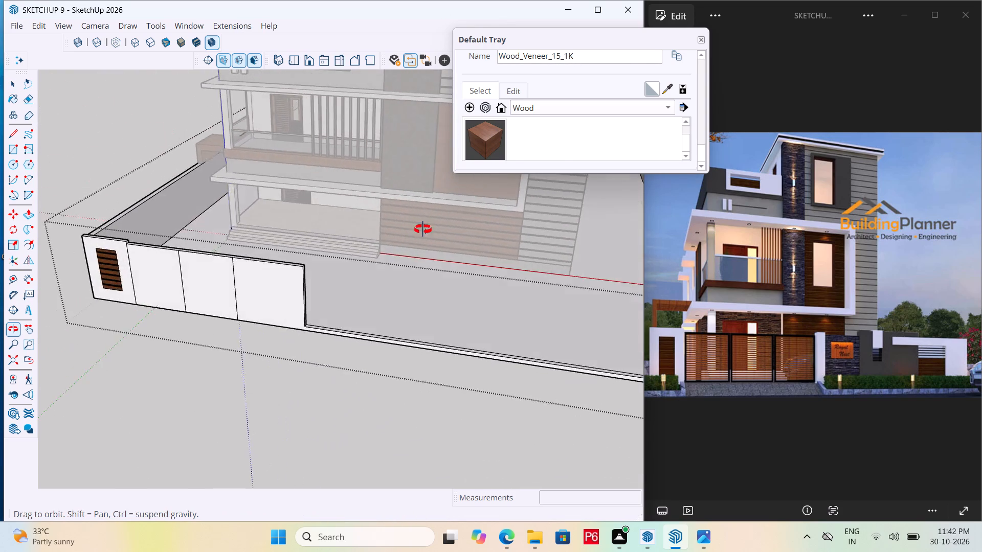
pyautogui.moveTo(423, 229); pyautogui.dragTo(318, 201, button='middle')
pyautogui.scroll(16, 255, 329)
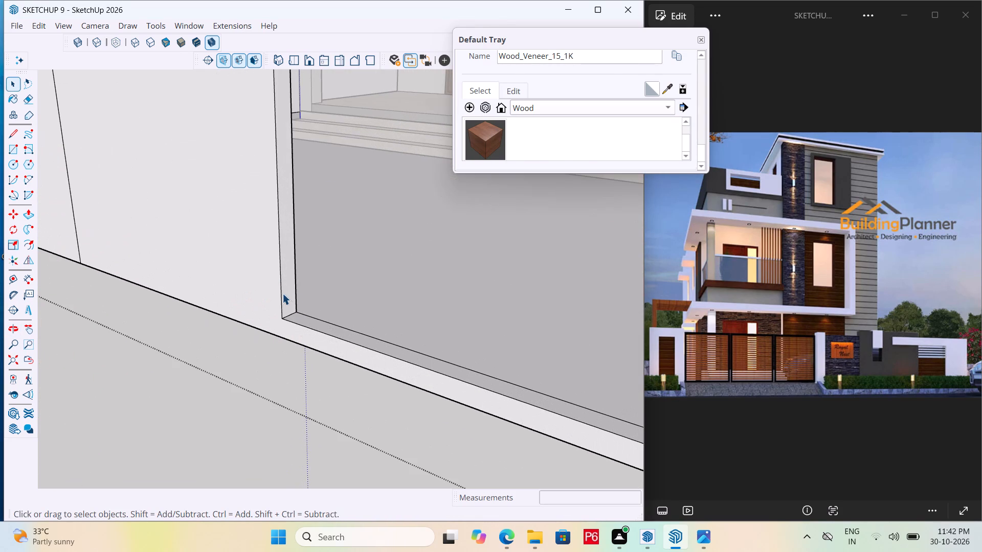
pyautogui.click(288, 290)
pyautogui.press('p')
pyautogui.click(288, 290)
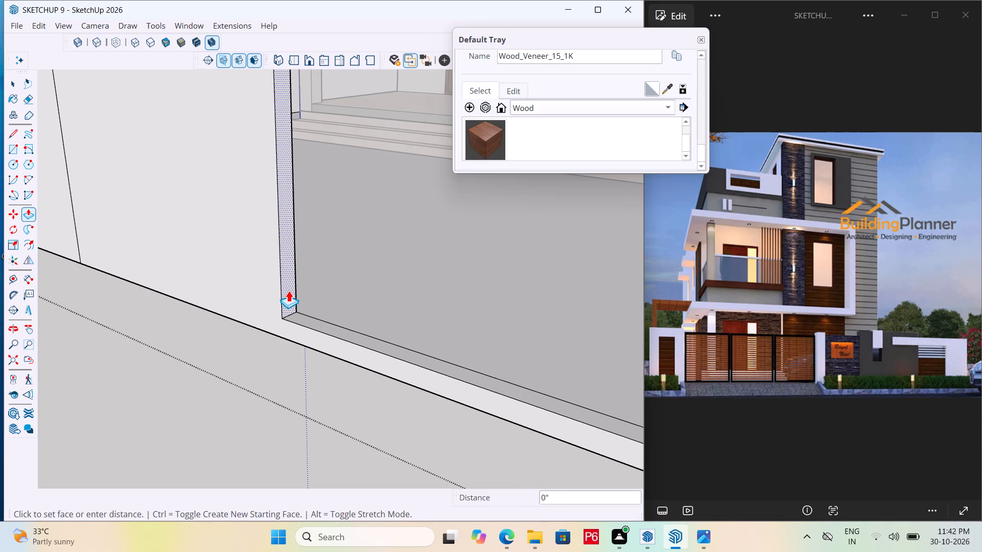
pyautogui.click(282, 280)
# Push the wall's end face back about 5 3/4" more, save the model, and exit the boundary wall group.
pyautogui.moveTo(277, 284); pyautogui.dragTo(485, 292, button='middle')
pyautogui.scroll(-1, 279, 286)
pyautogui.scroll(-11, 480, 290)
pyautogui.moveTo(464, 306); pyautogui.dragTo(273, 308, button='middle')
pyautogui.scroll(9, 196, 294)
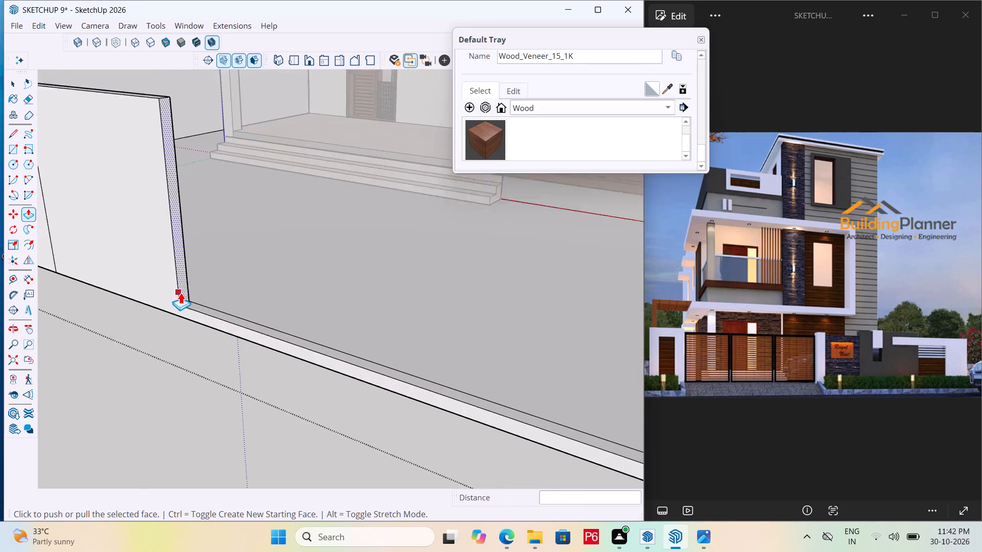
pyautogui.scroll(2, 181, 292)
pyautogui.click(185, 284)
pyautogui.click(173, 278)
pyautogui.hotkey('ctrl', 's')
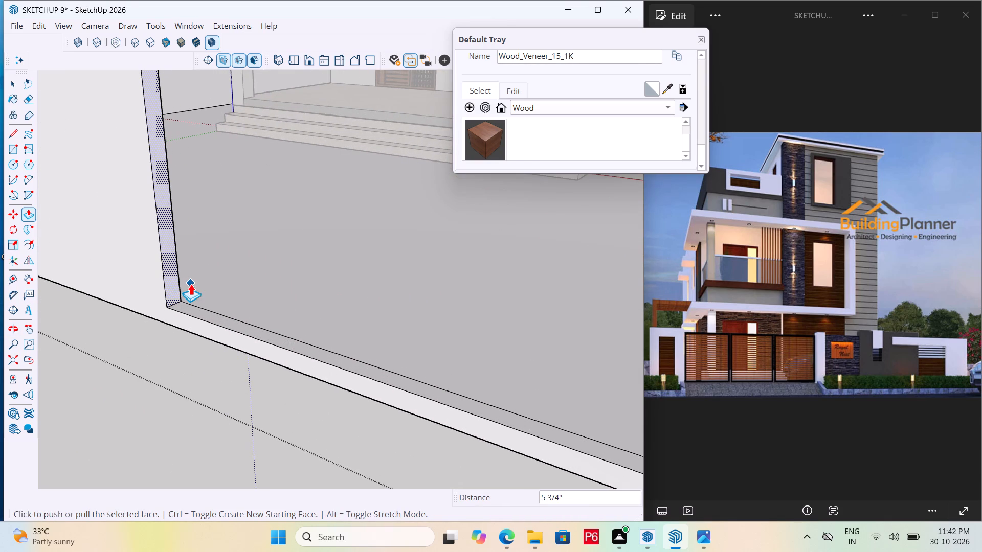
pyautogui.hotkey('ctrl', 's')
pyautogui.hotkey('ctrl', 's')
pyautogui.hotkey('ctrl', 'space')
pyautogui.click(163, 382)
pyautogui.press('space')
pyautogui.doubleClick(168, 373)
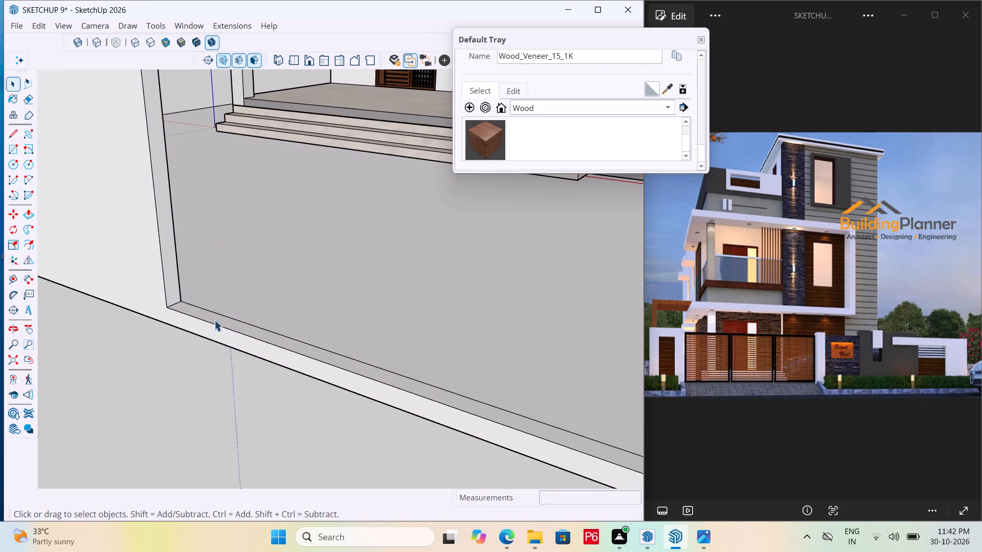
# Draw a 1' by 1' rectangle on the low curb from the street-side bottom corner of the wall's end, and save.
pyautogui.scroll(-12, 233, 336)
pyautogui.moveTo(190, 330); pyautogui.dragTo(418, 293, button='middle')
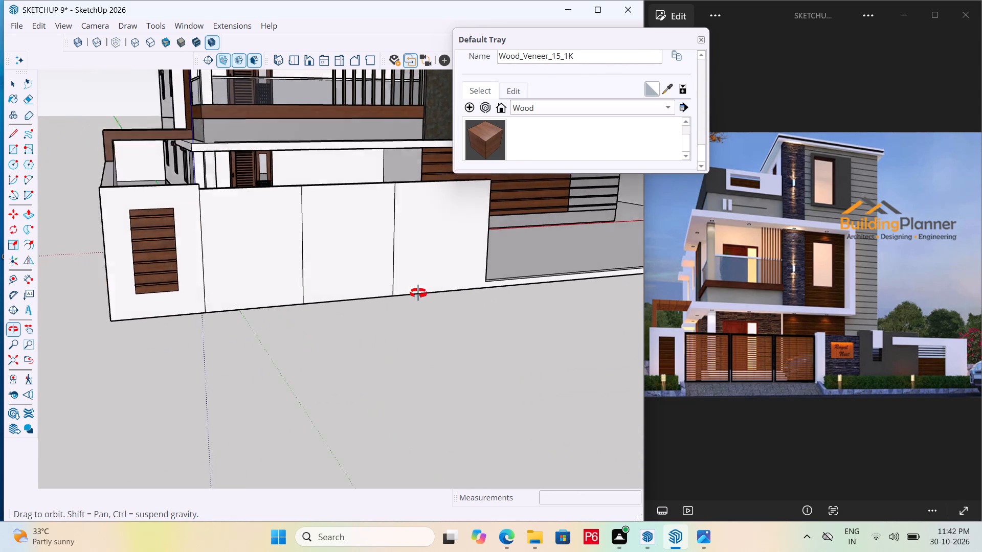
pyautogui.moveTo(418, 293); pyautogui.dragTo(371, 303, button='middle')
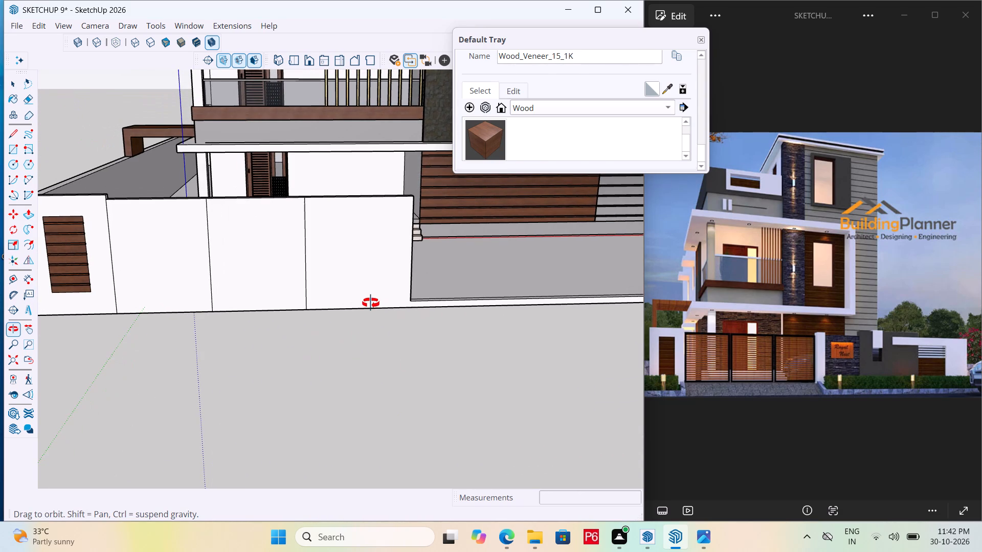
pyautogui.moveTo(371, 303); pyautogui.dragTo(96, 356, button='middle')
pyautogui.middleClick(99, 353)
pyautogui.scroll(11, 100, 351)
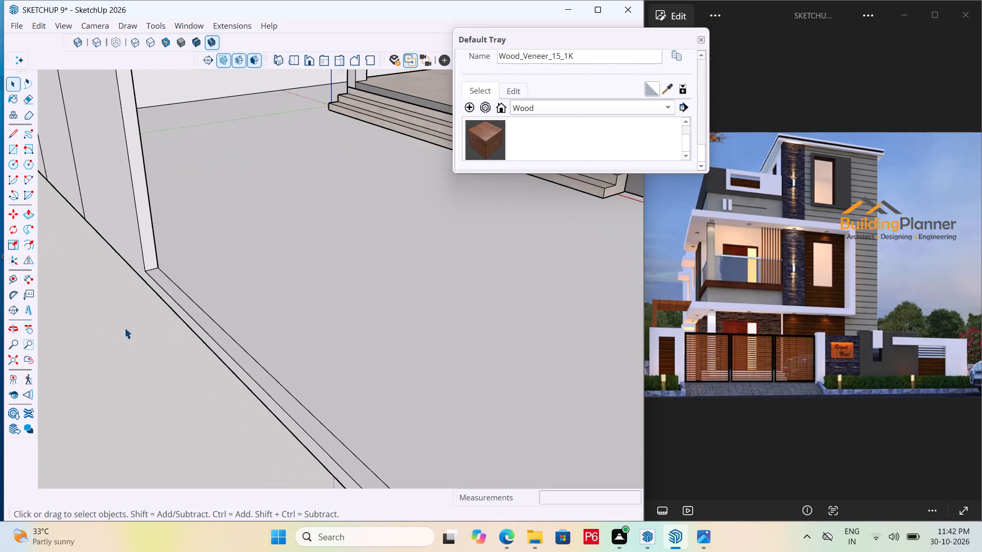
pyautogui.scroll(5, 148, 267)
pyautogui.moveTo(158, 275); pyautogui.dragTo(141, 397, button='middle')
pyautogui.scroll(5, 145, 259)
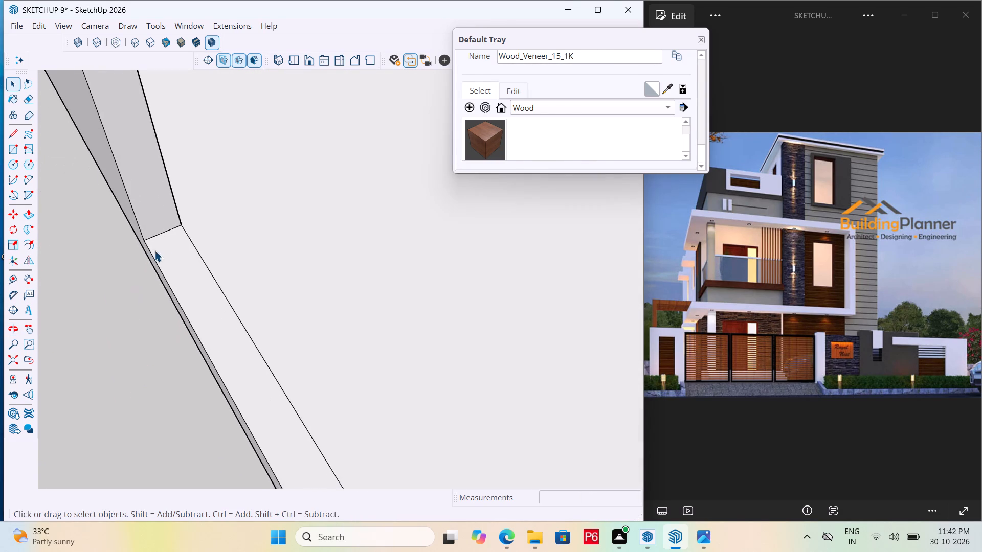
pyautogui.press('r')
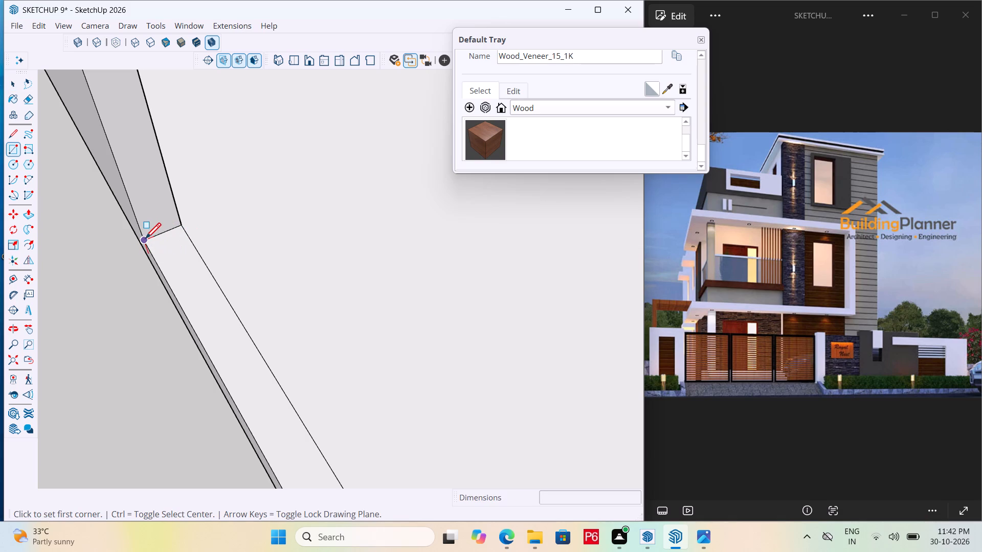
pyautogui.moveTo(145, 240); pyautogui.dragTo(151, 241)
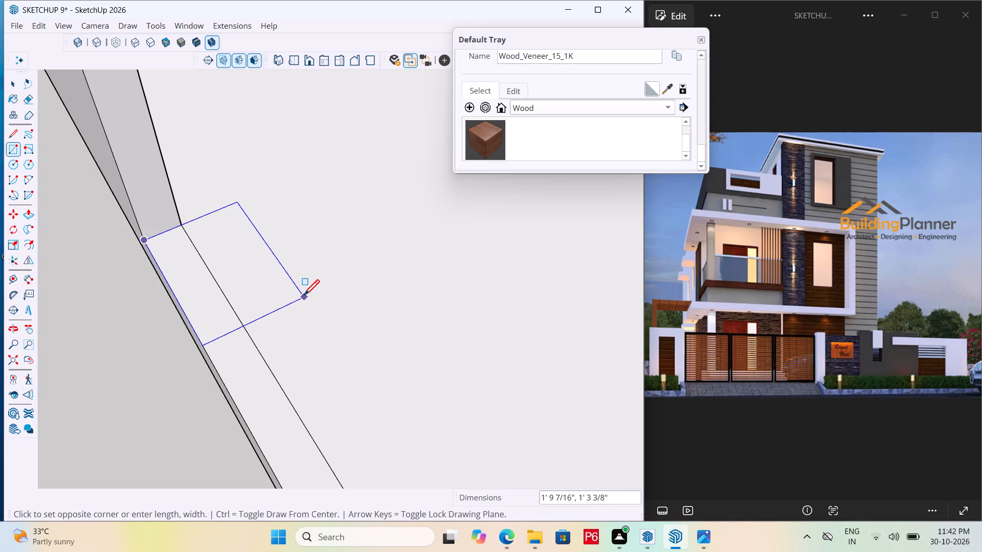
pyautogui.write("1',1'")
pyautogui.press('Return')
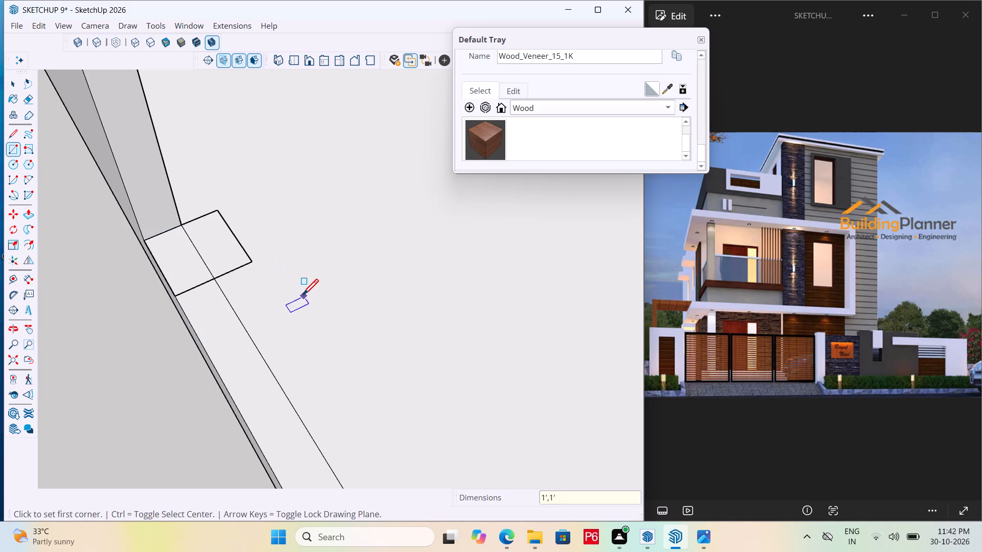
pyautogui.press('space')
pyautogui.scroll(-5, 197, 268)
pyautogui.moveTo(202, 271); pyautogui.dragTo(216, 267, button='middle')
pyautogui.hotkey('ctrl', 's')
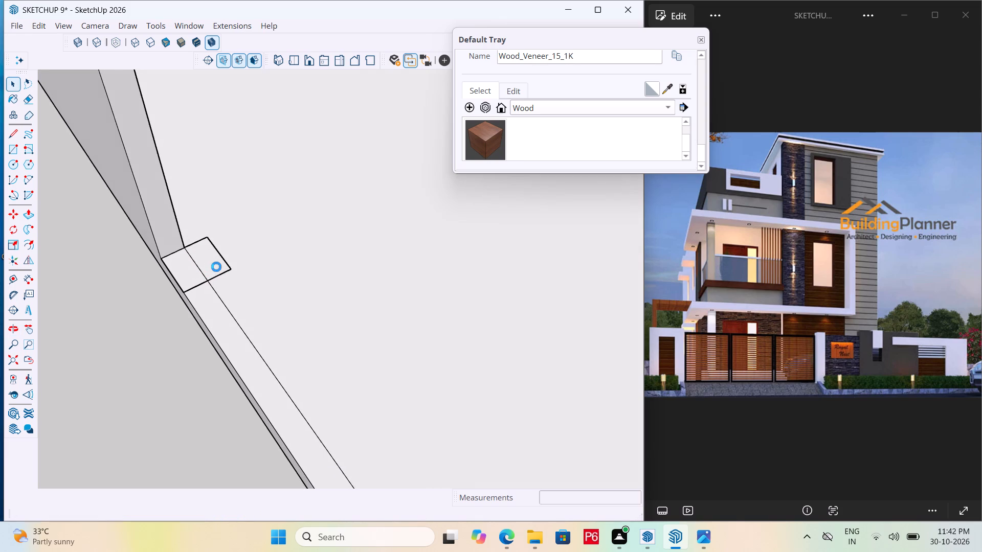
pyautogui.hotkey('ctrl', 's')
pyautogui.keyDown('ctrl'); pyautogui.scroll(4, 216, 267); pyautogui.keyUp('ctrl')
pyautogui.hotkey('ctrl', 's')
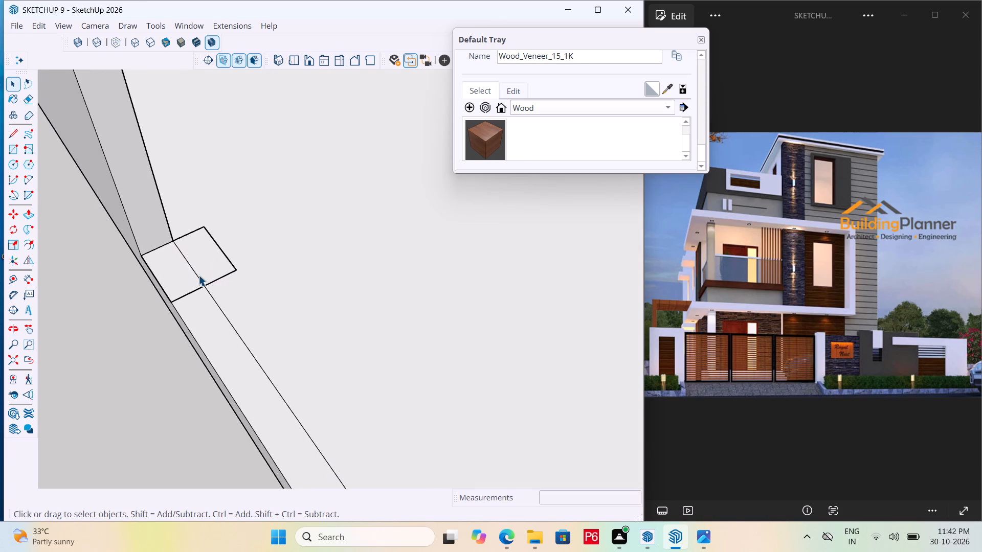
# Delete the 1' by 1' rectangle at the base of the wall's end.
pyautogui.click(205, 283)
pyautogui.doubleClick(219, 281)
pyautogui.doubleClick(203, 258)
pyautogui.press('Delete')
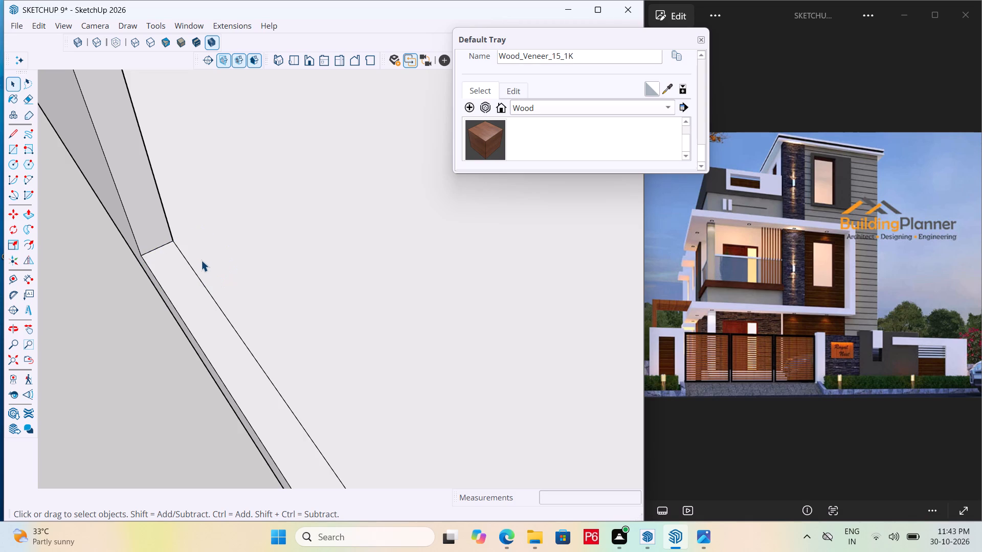
# Draw a 2' by 9" rectangle on the low curb from the street-side bottom corner of the wall's end, running along the curb.
pyautogui.press('r')
pyautogui.moveTo(138, 260); pyautogui.dragTo(153, 260)
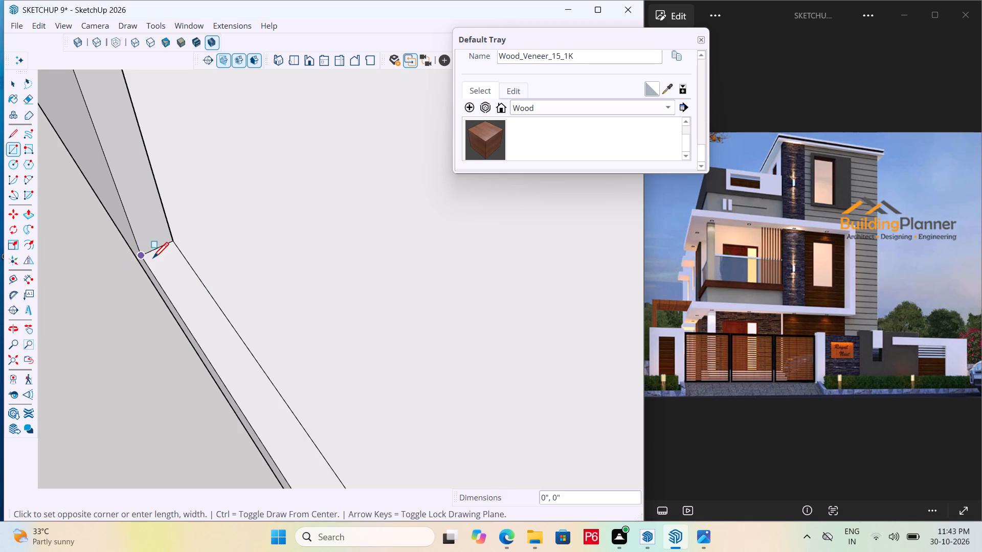
pyautogui.moveTo(153, 260); pyautogui.dragTo(145, 260)
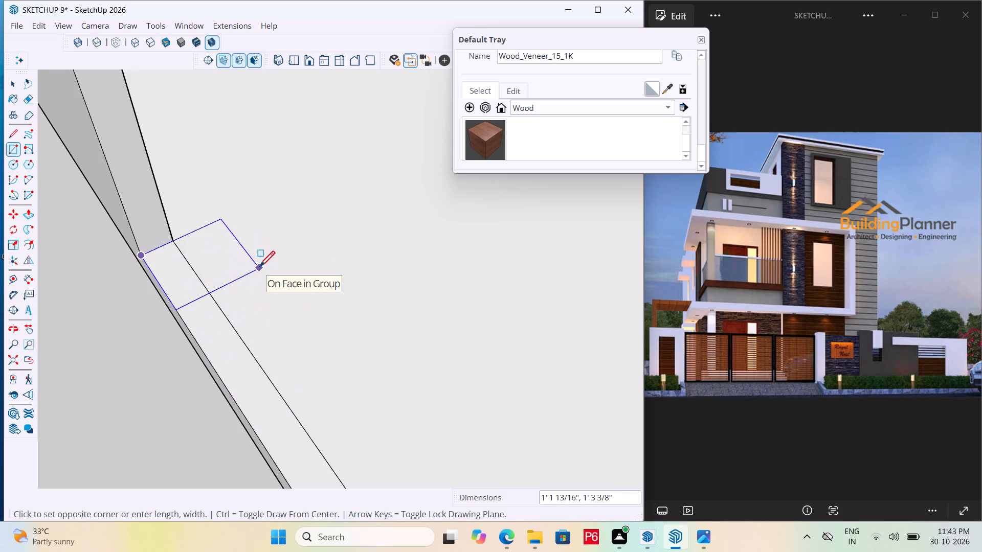
pyautogui.write("2'")
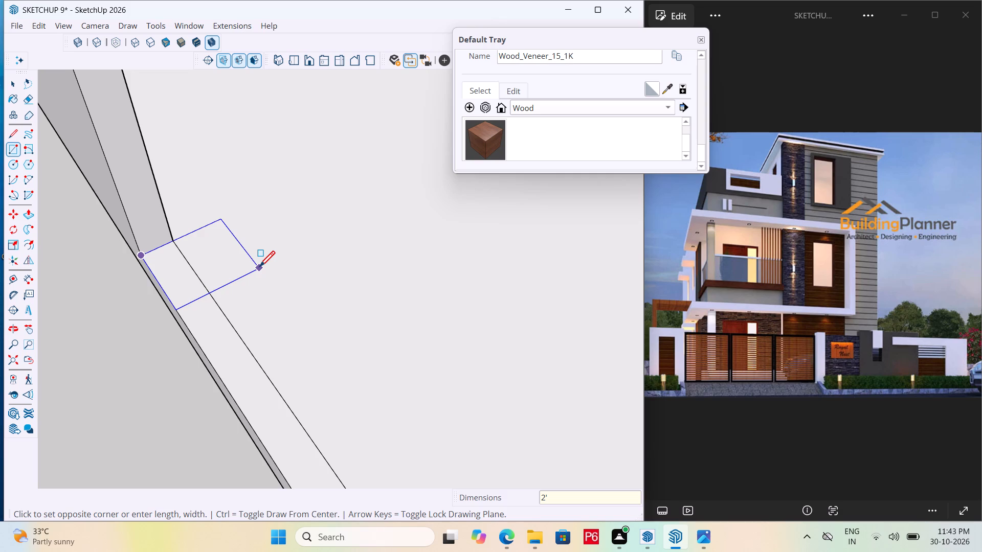
pyautogui.press(',')
pyautogui.write('9"')
pyautogui.press('Return')
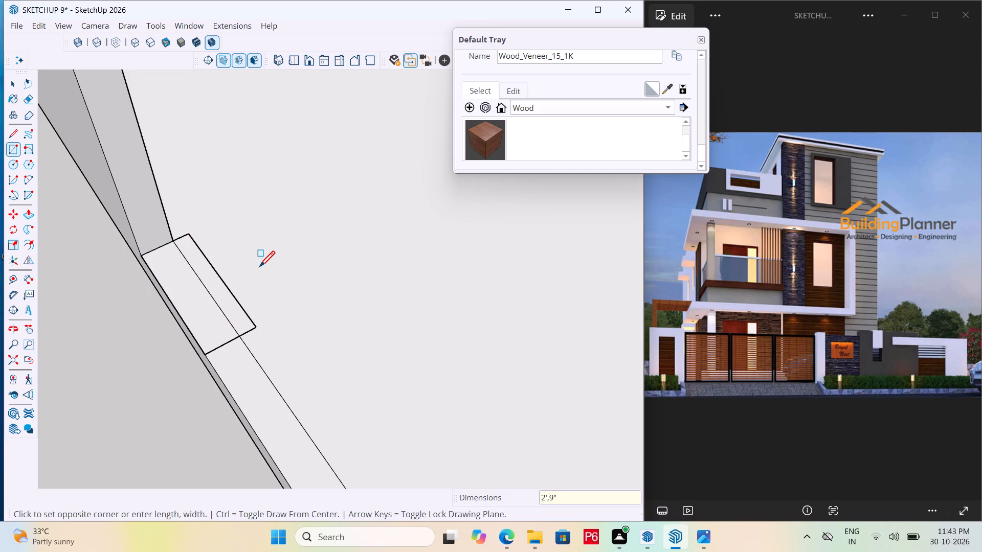
# Make the 2' by 9" rectangle's face and edges on the low curb into a group.
pyautogui.press('space')
pyautogui.click(222, 284)
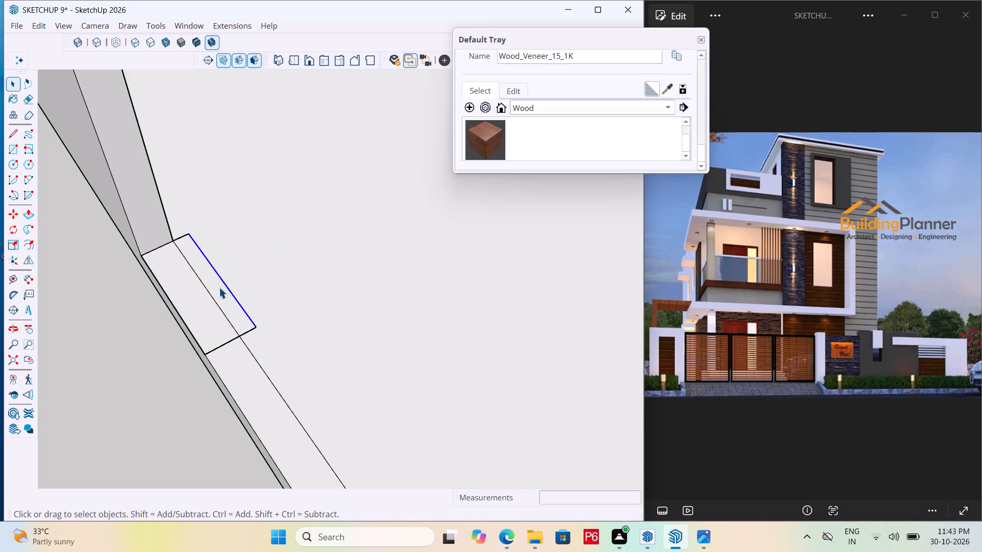
pyautogui.doubleClick(219, 287)
pyautogui.rightClick(219, 287)
pyautogui.click(267, 406)
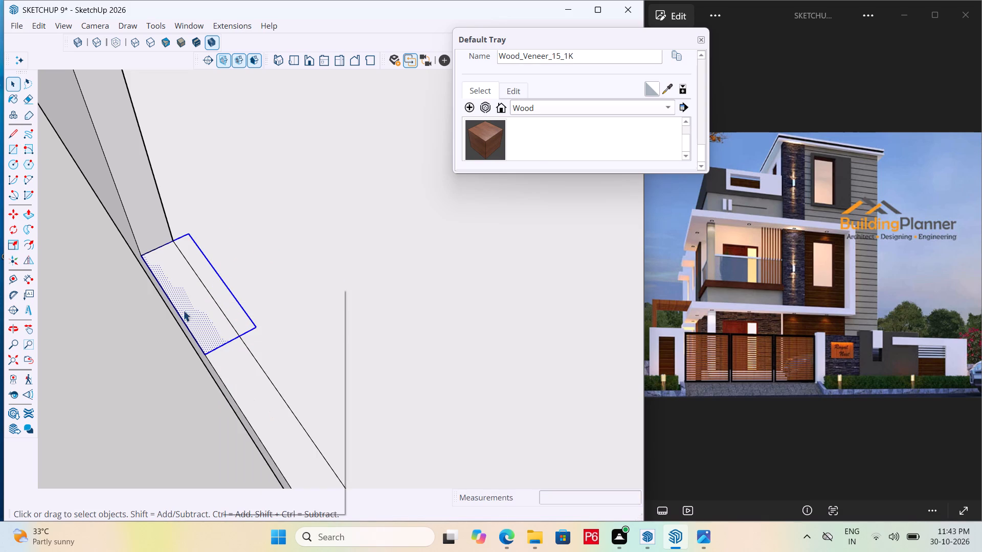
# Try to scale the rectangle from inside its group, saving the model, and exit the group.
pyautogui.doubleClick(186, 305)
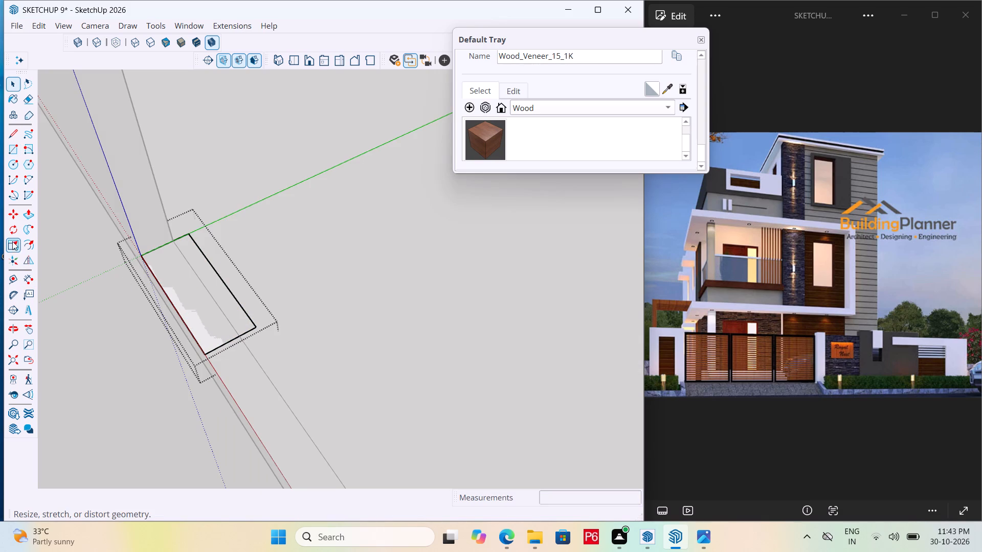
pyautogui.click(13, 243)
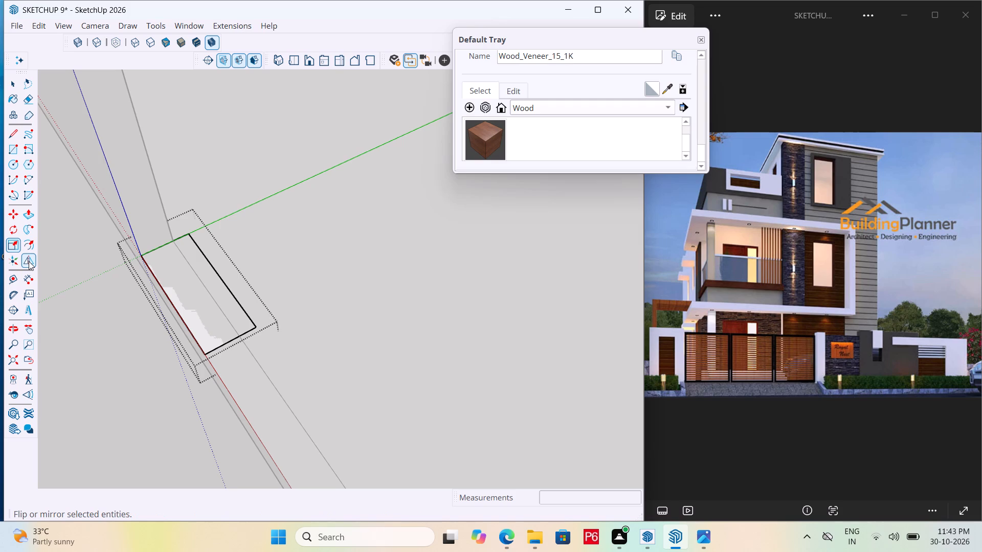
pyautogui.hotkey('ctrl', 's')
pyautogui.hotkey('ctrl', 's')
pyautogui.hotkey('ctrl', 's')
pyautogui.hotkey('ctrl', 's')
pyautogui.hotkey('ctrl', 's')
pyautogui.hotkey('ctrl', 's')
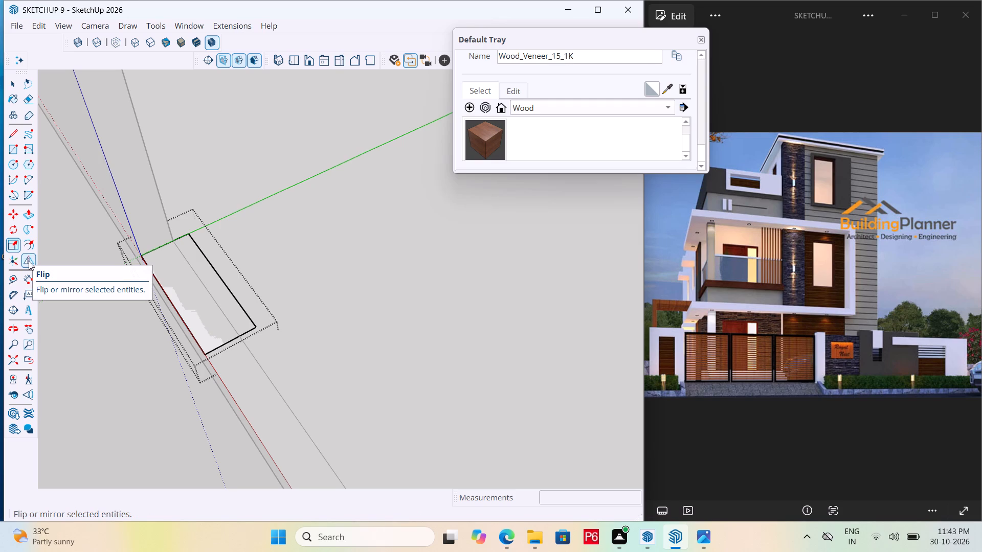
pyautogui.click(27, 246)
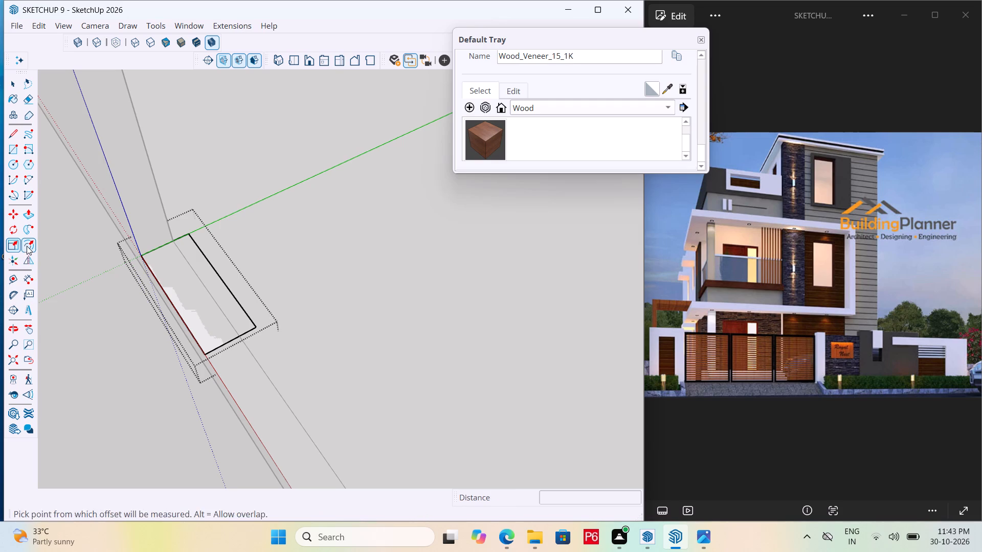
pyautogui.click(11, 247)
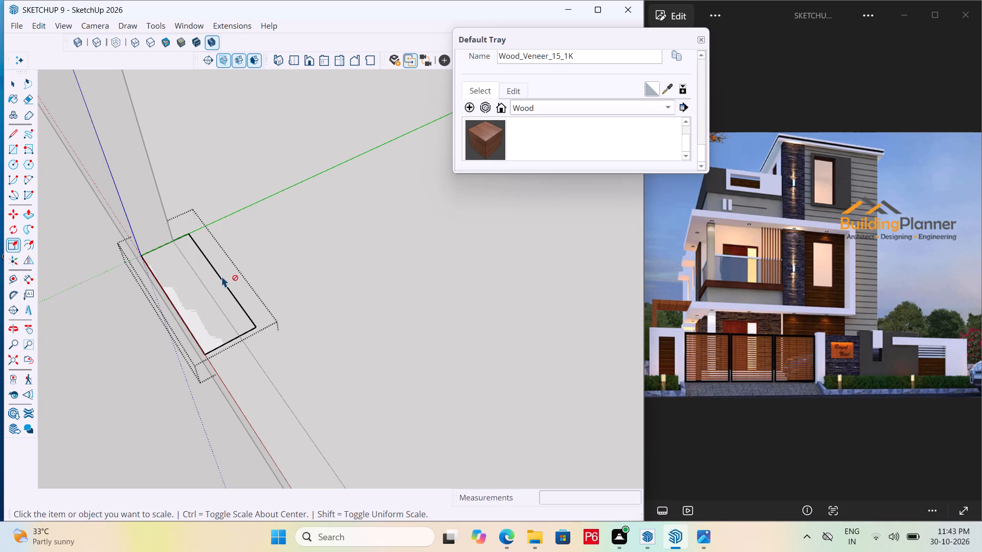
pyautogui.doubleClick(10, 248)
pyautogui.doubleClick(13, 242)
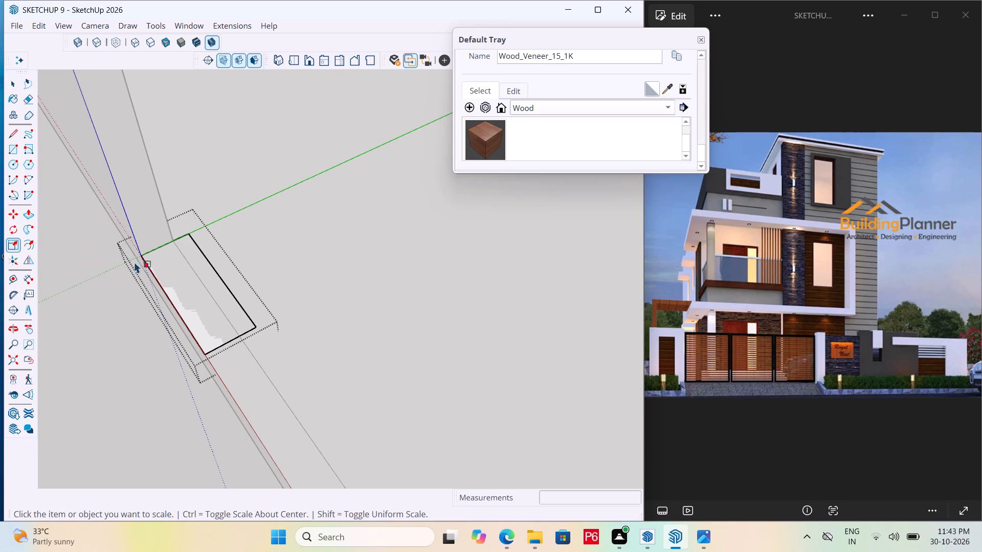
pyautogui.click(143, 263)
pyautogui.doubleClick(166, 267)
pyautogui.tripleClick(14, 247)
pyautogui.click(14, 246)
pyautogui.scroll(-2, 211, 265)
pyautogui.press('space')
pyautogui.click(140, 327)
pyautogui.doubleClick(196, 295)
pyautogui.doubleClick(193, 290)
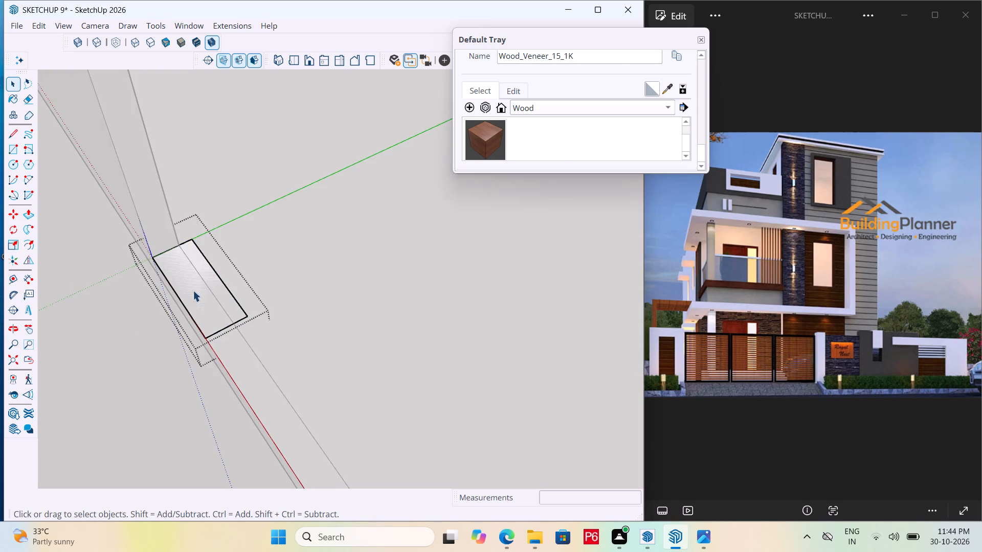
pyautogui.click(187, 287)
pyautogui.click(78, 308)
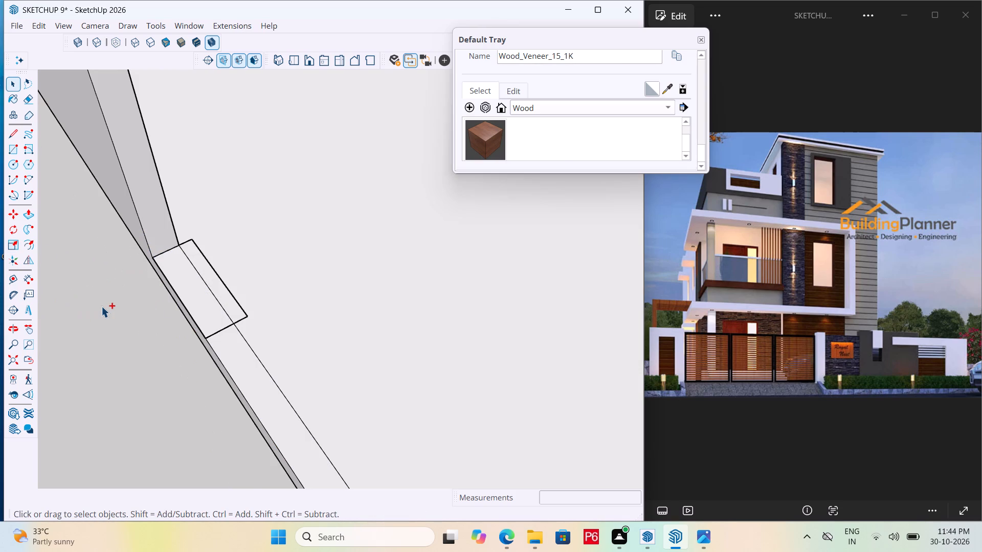
# Save the model and scale the rectangle group by 1.50 along the green axis, widening it toward the house.
pyautogui.hotkey('ctrl', 's')
pyautogui.hotkey('ctrl', 's')
pyautogui.hotkey('ctrl', 's')
pyautogui.press('space')
pyautogui.click(190, 286)
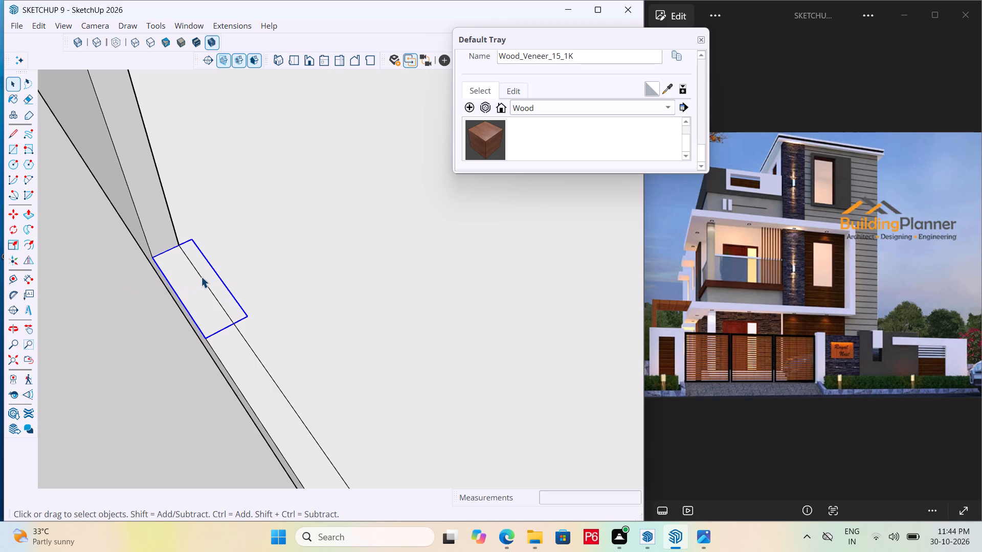
pyautogui.press('space')
pyautogui.click(205, 274)
pyautogui.click(16, 248)
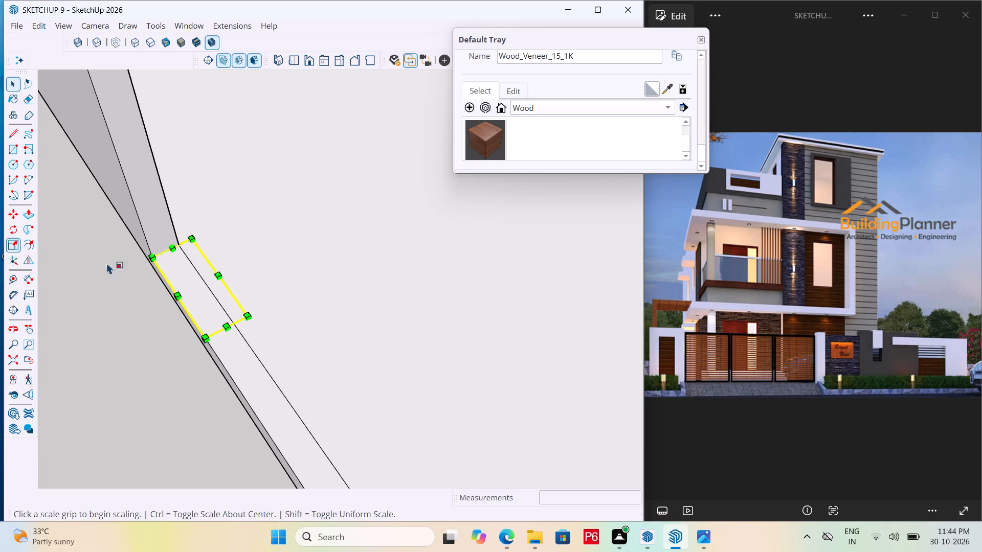
pyautogui.scroll(5, 218, 291)
pyautogui.click(218, 267)
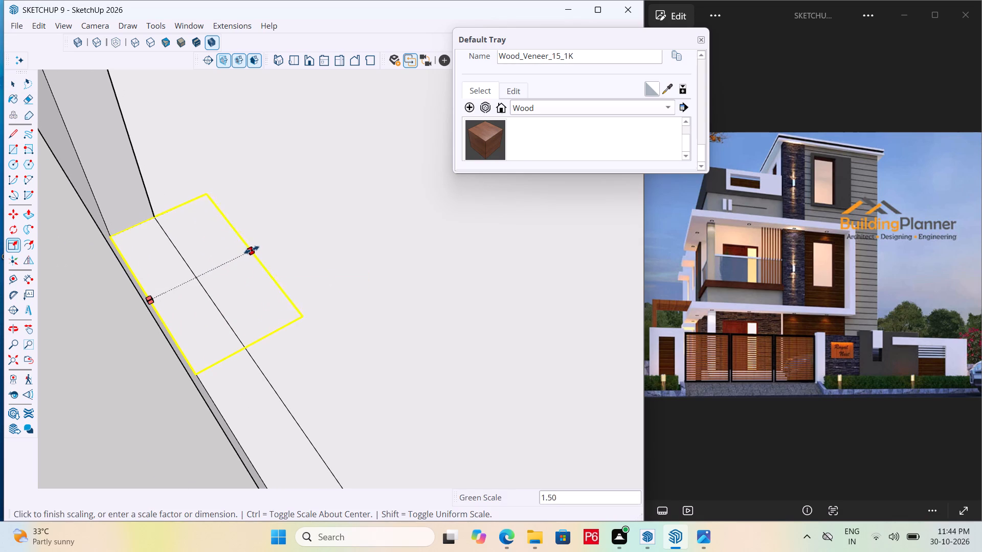
pyautogui.click(252, 250)
# Open the rectangle group and pull its face up into a pillar above the wall's top, with a last pull of about 1' 2 5/8".
pyautogui.press('space')
pyautogui.click(239, 269)
pyautogui.doubleClick(228, 269)
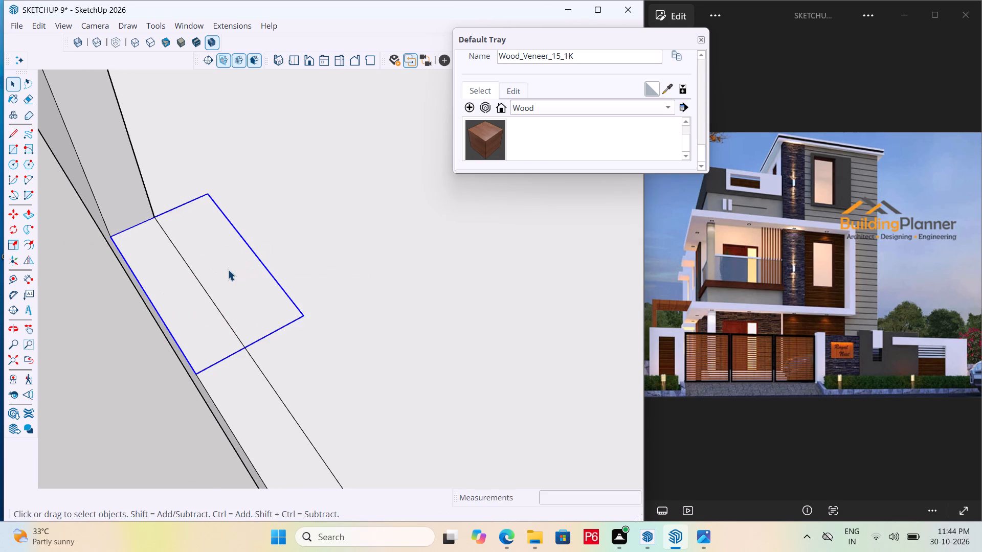
pyautogui.press('p')
pyautogui.click(228, 269)
pyautogui.scroll(-10, 233, 235)
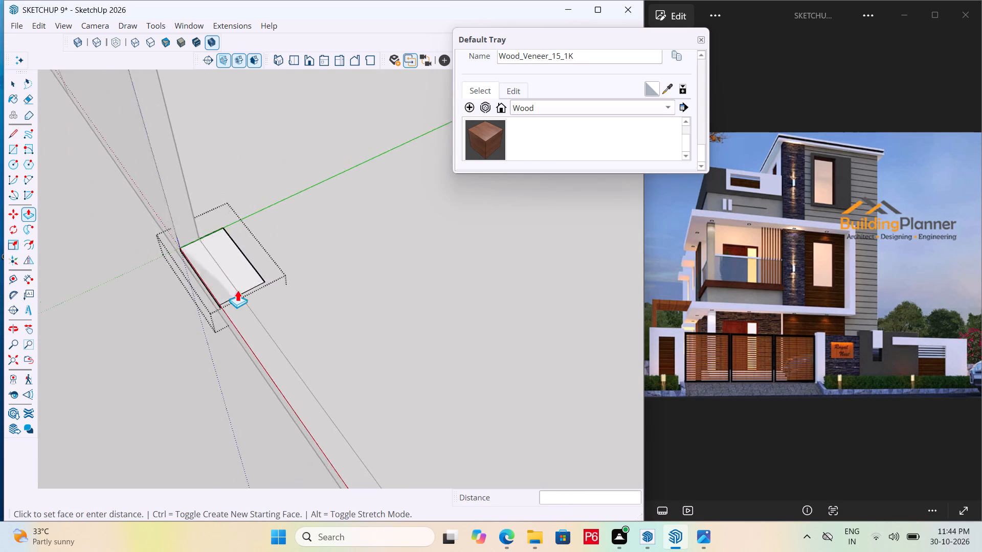
pyautogui.scroll(-11, 237, 290)
pyautogui.moveTo(188, 199); pyautogui.dragTo(628, 234, button='middle')
pyautogui.click(348, 323)
pyautogui.click(385, 305)
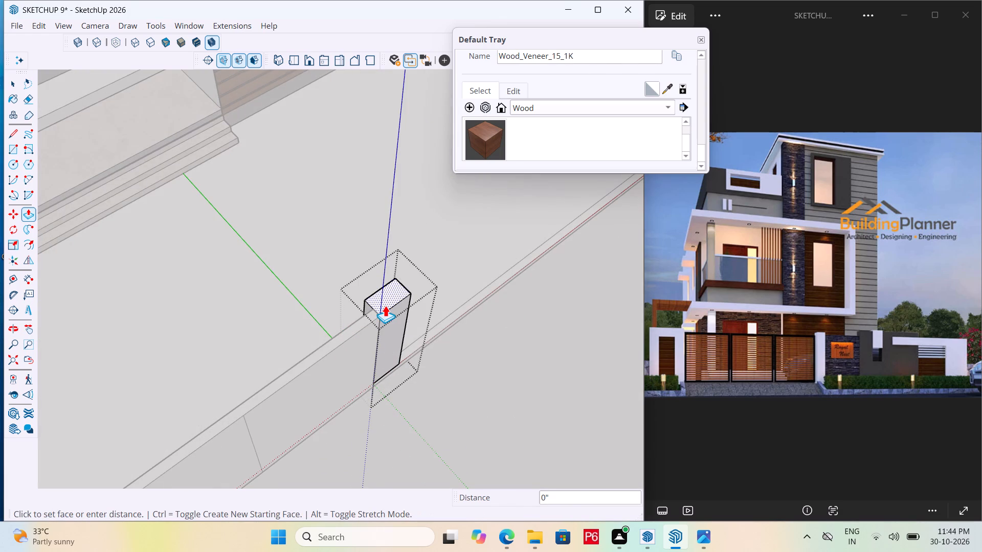
pyautogui.click(389, 292)
pyautogui.moveTo(400, 331); pyautogui.dragTo(338, 180, button='middle')
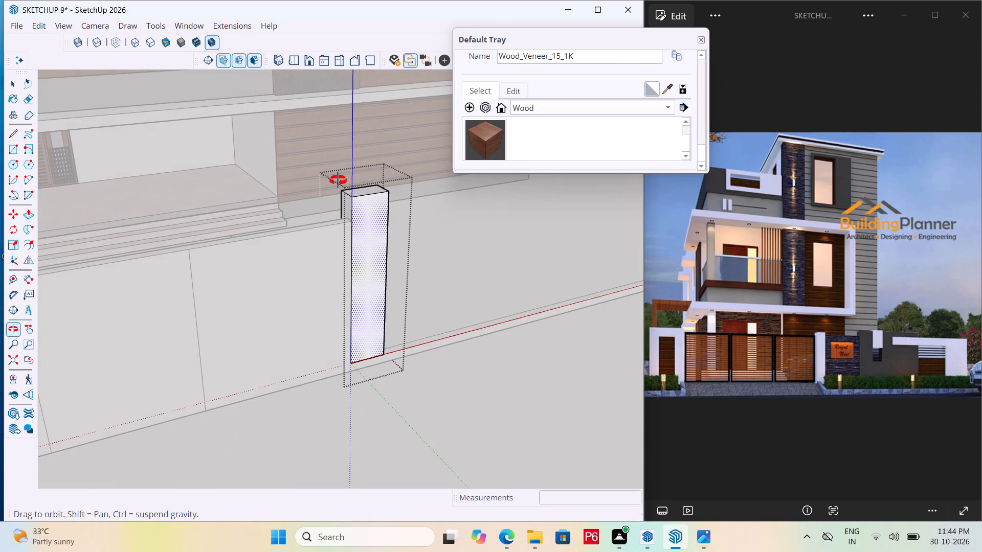
pyautogui.moveTo(338, 180); pyautogui.dragTo(342, 193, button='middle')
pyautogui.hotkey('ctrl', 'd')
pyautogui.hotkey('ctrl', 'd')
pyautogui.keyDown('ctrl'); pyautogui.scroll(-9, 464, 344); pyautogui.keyUp('ctrl')
pyautogui.hotkey('ctrl', 'd')
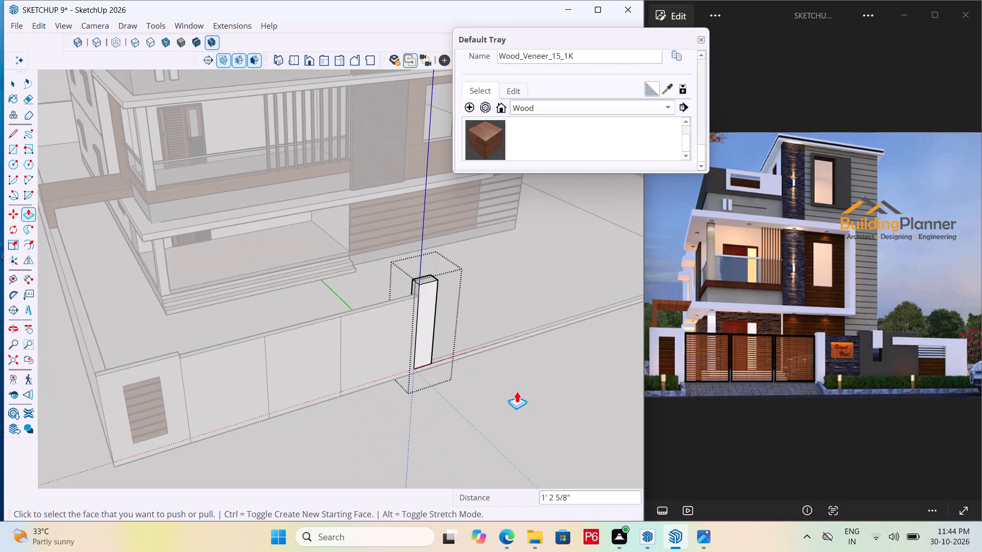
# Lower the pillar's top face about 10 13/16" to match the top of the wall's corner section, and save.
pyautogui.scroll(4, 35, 381)
pyautogui.moveTo(186, 358); pyautogui.dragTo(221, 369, button='middle')
pyautogui.scroll(3, 520, 259)
pyautogui.click(532, 248)
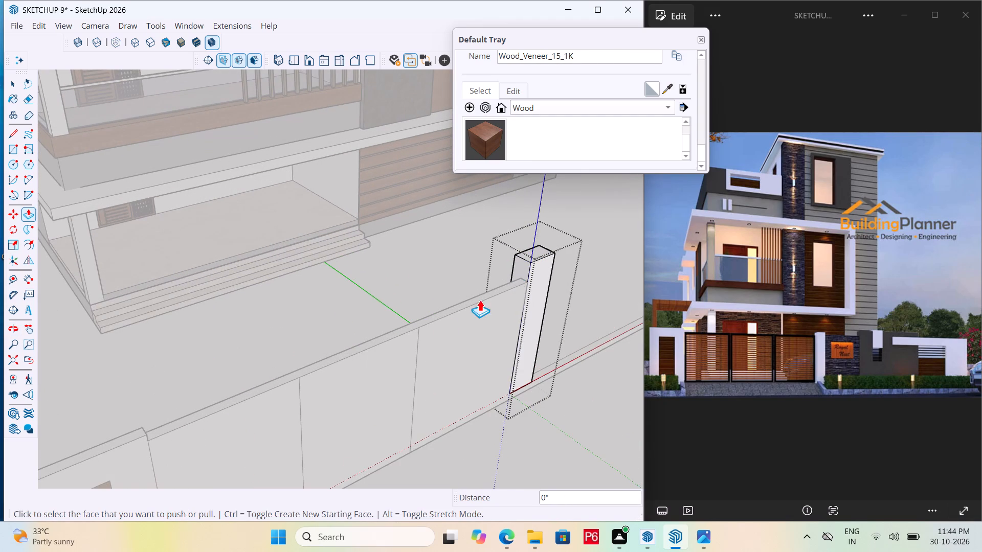
pyautogui.click(535, 255)
pyautogui.scroll(-4, 483, 280)
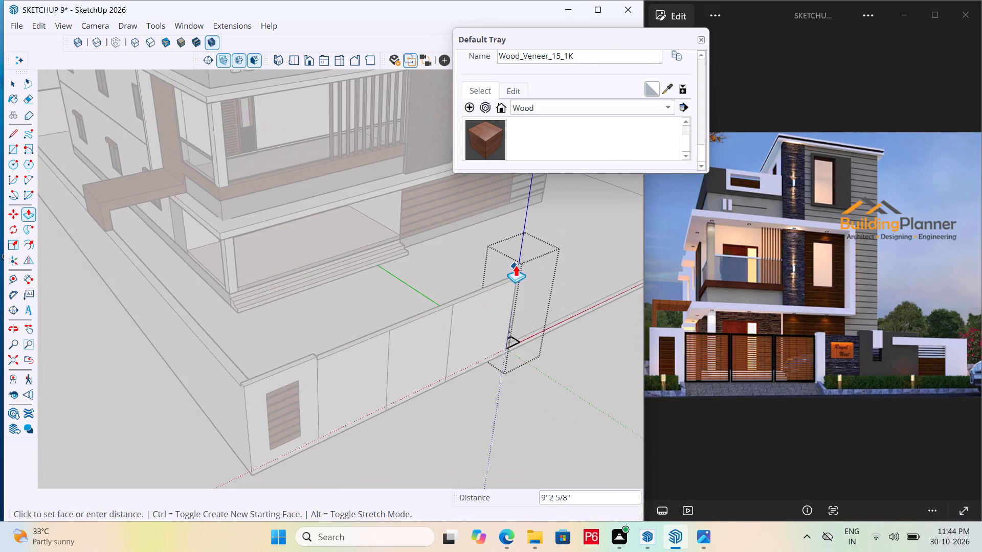
pyautogui.scroll(4, 295, 355)
pyautogui.click(304, 364)
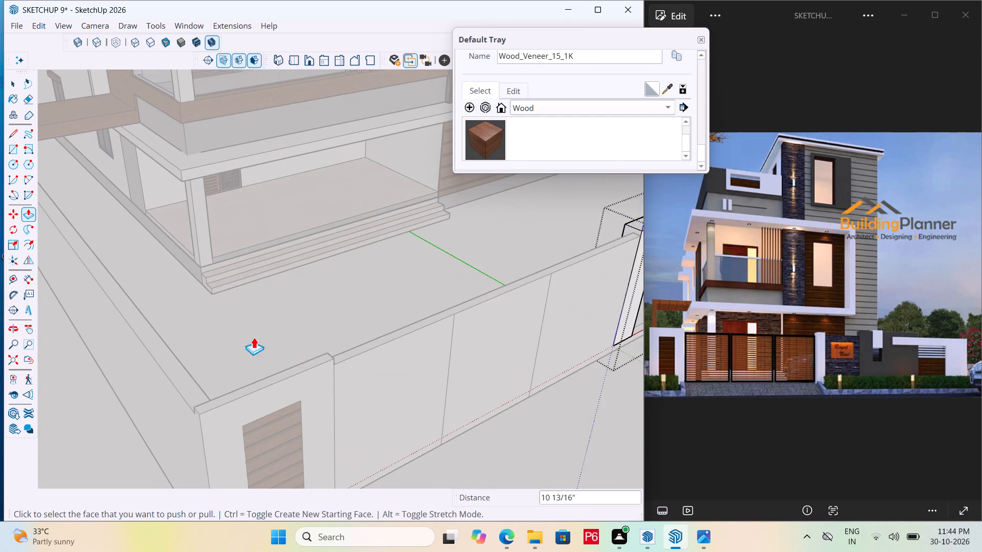
pyautogui.scroll(-5, 247, 339)
pyautogui.moveTo(463, 331); pyautogui.dragTo(490, 321, button='middle')
pyautogui.hotkey('ctrl', 's')
pyautogui.hotkey('ctrl', 's')
pyautogui.hotkey('ctrl', 's')
pyautogui.hotkey('ctrl', 's')
# Raise the pillar's top face about 3 11/16" and save the model.
pyautogui.scroll(1, 318, 363)
pyautogui.moveTo(318, 363); pyautogui.dragTo(410, 344, button='middle')
pyautogui.scroll(5, 293, 357)
pyautogui.scroll(-2, 174, 374)
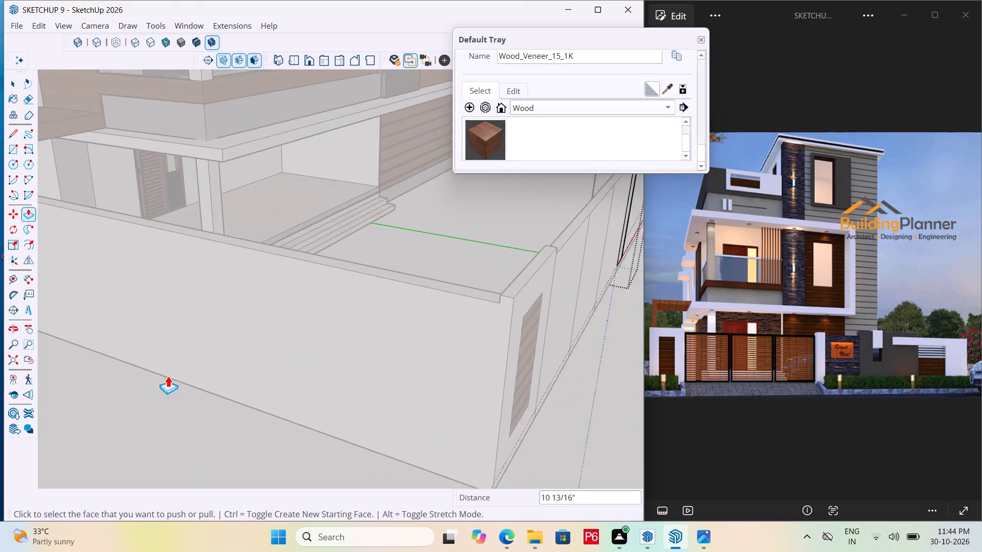
pyautogui.scroll(-3, 168, 376)
pyautogui.scroll(9, 549, 188)
pyautogui.scroll(-3, 398, 268)
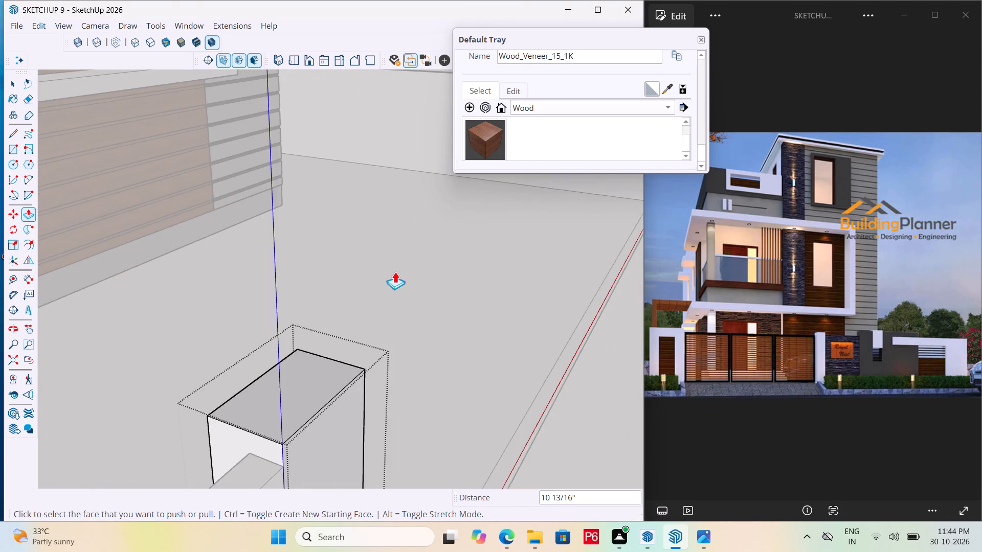
pyautogui.click(327, 363)
pyautogui.click(331, 348)
pyautogui.scroll(-5, 397, 302)
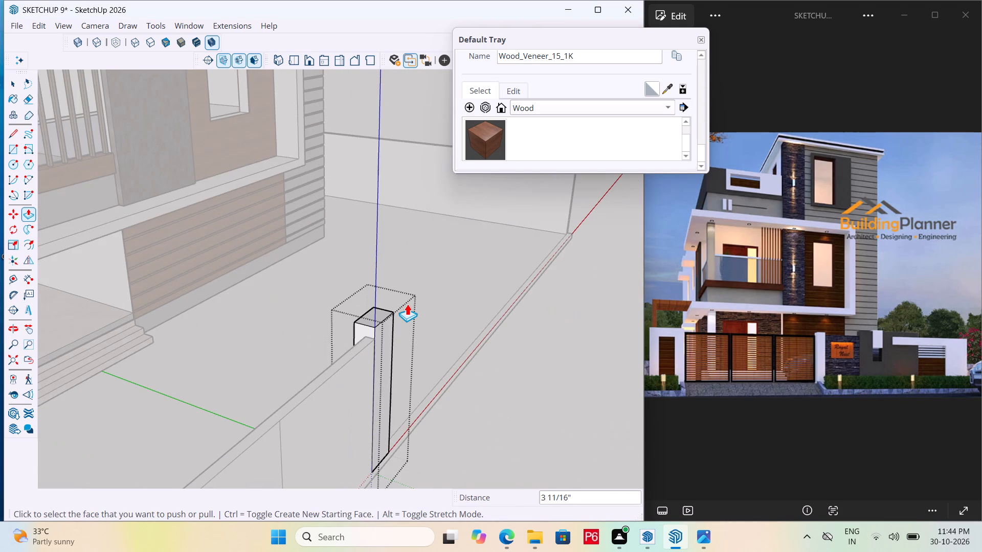
pyautogui.hotkey('ctrl', 's')
pyautogui.hotkey('ctrl', 's')
pyautogui.hotkey('ctrl', 's')
pyautogui.hotkey('ctrl', 's')
# In the boundary wall group, raise the corner section's top face about 3 11/16" to the pillar's top level, and save.
pyautogui.keyDown('ctrl'); pyautogui.scroll(-6, 401, 284); pyautogui.keyUp('ctrl')
pyautogui.press('space')
pyautogui.scroll(-4, 411, 257)
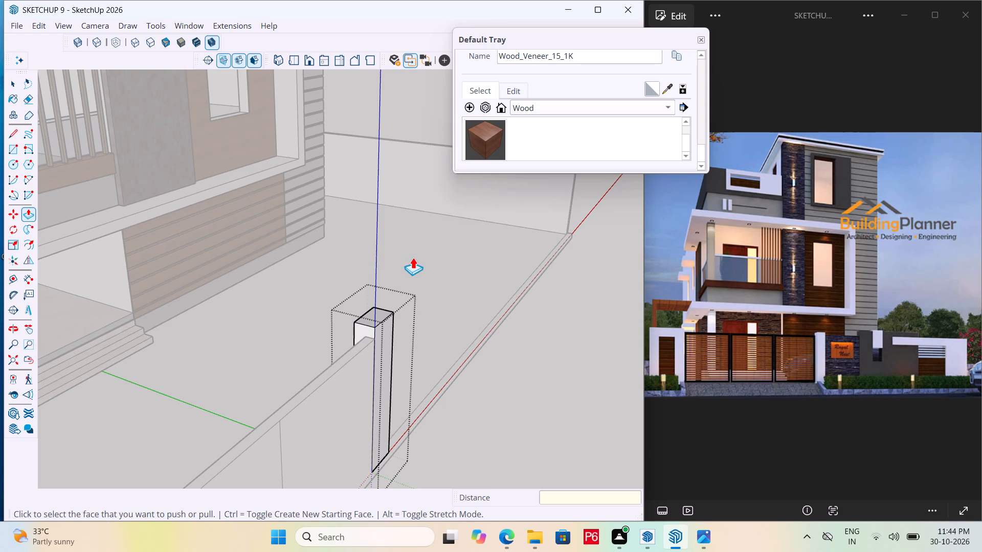
pyautogui.scroll(-1, 413, 257)
pyautogui.press('space')
pyautogui.scroll(-4, 416, 301)
pyautogui.scroll(6, 326, 370)
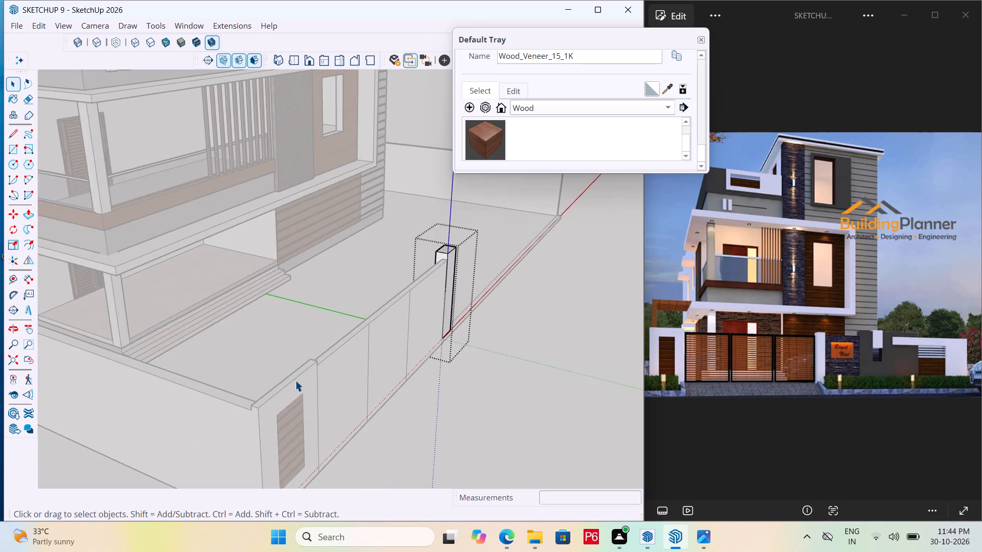
pyautogui.click(295, 380)
pyautogui.doubleClick(295, 380)
pyautogui.click(284, 384)
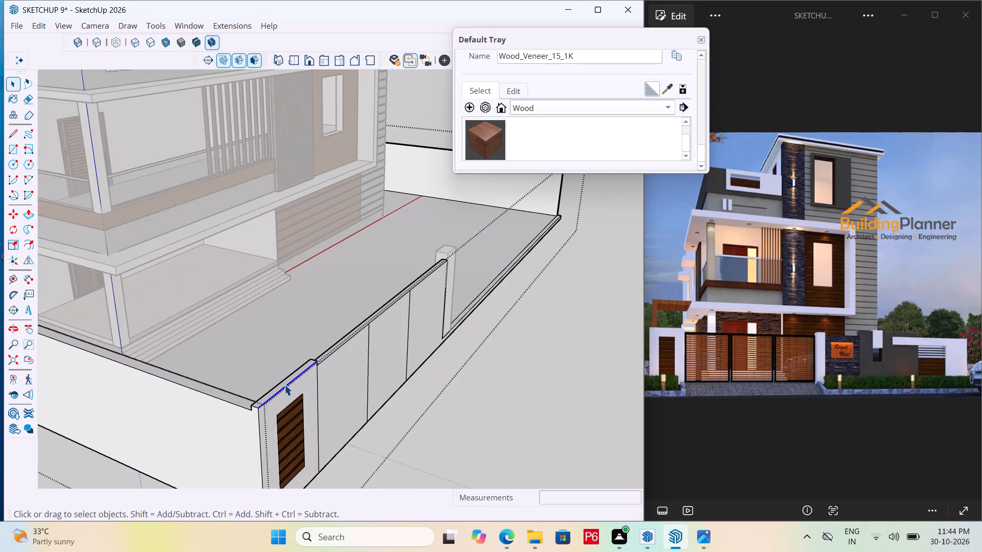
pyautogui.scroll(5, 284, 384)
pyautogui.click(286, 380)
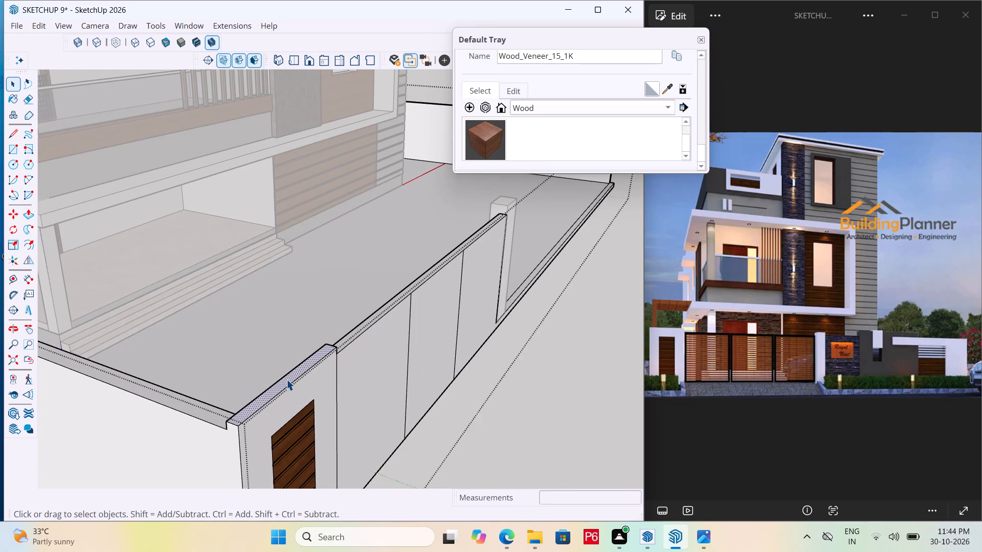
pyautogui.press('p')
pyautogui.click(286, 379)
pyautogui.scroll(5, 520, 196)
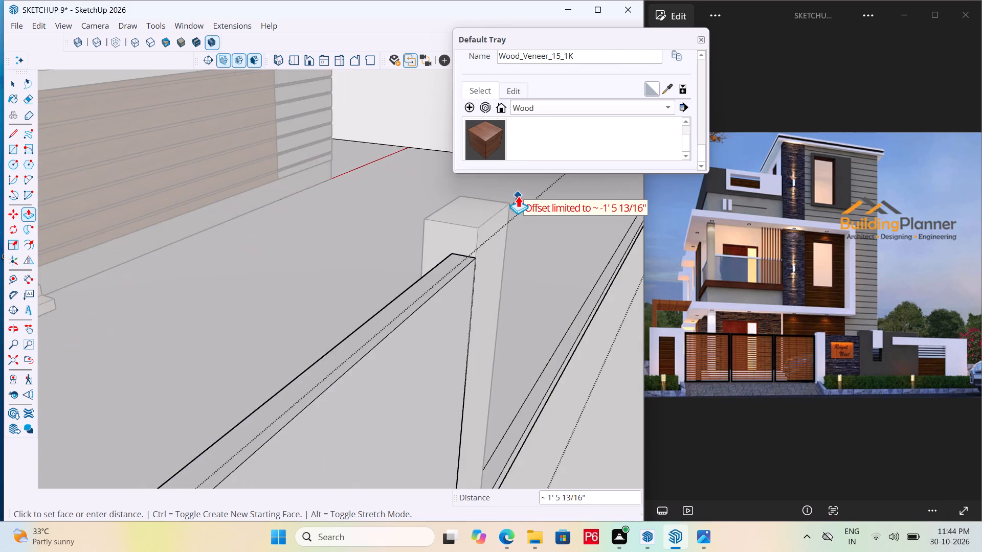
pyautogui.scroll(4, 518, 196)
pyautogui.scroll(-4, 420, 252)
pyautogui.click(347, 283)
pyautogui.scroll(-2, 444, 248)
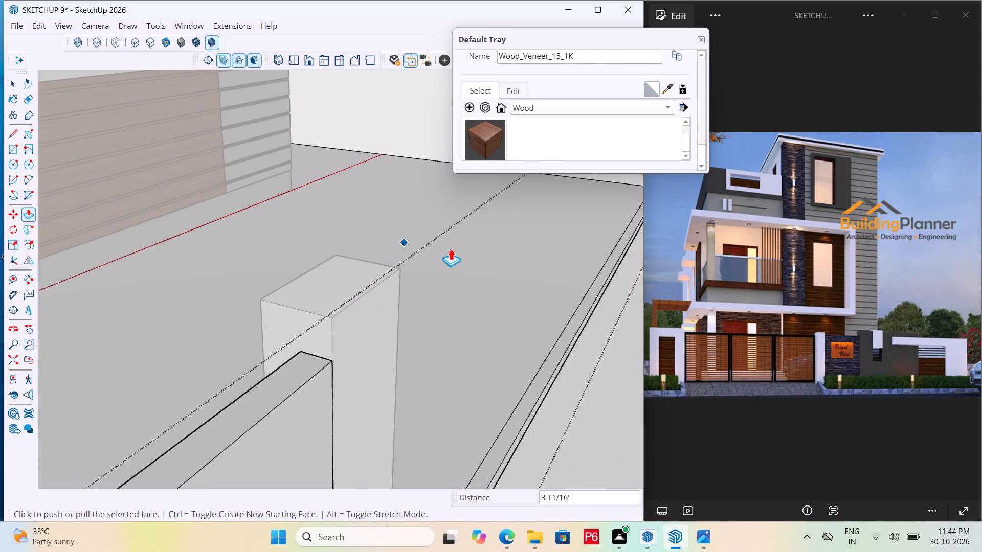
pyautogui.scroll(-10, 451, 248)
pyautogui.hotkey('ctrl', 's')
pyautogui.hotkey('ctrl', 's')
pyautogui.hotkey('ctrl', 's')
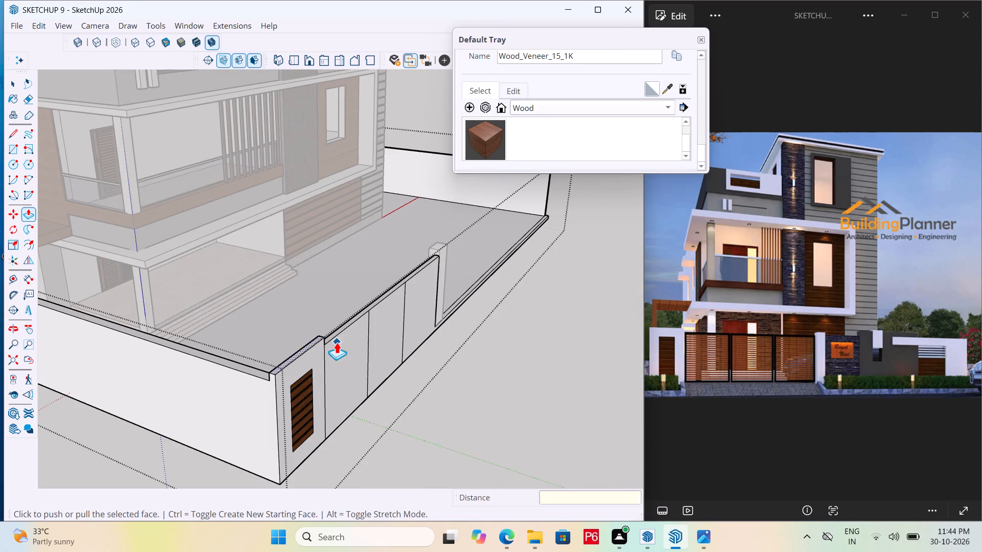
pyautogui.hotkey('ctrl', 's')
pyautogui.hotkey('ctrl', 's')
pyautogui.hotkey('ctrl', 's')
# Exit the boundary wall group and examine the front wall and its new pillar from the street side.
pyautogui.press('space')
pyautogui.scroll(-2, 419, 360)
pyautogui.moveTo(411, 361); pyautogui.dragTo(221, 328, button='middle')
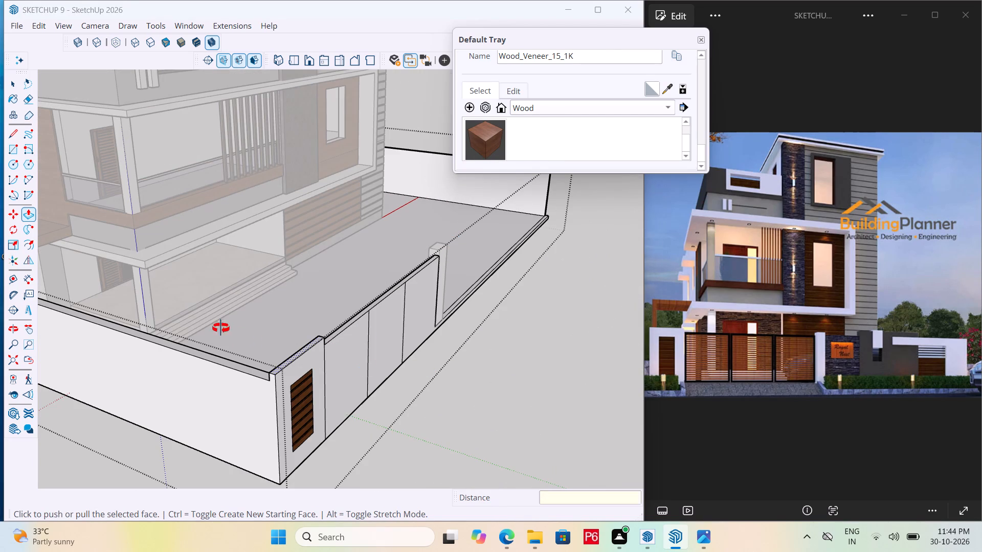
pyautogui.scroll(-2, 270, 334)
pyautogui.moveTo(278, 340); pyautogui.dragTo(290, 354, button='middle')
pyautogui.click(353, 374)
pyautogui.press('space')
pyautogui.click(353, 374)
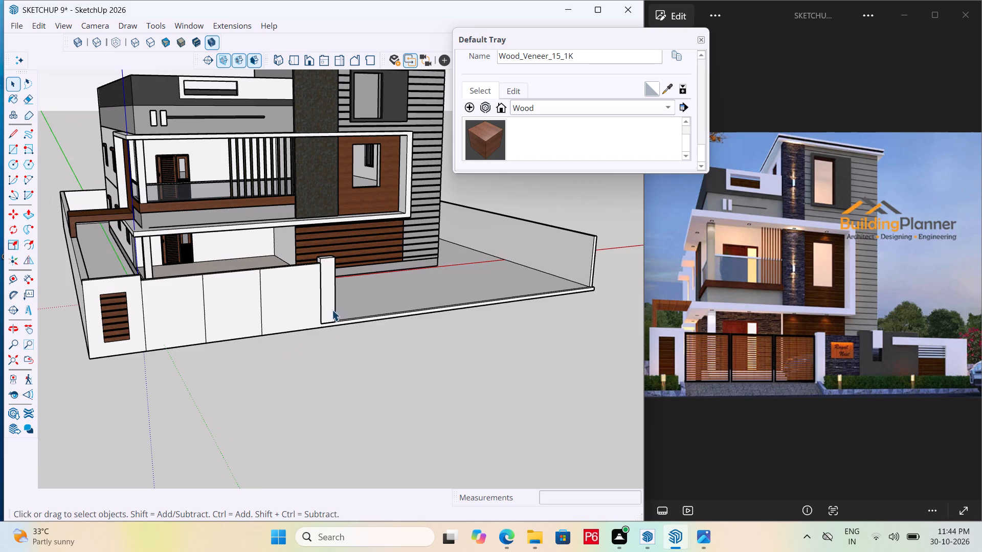
pyautogui.moveTo(333, 306); pyautogui.dragTo(275, 315, button='middle')
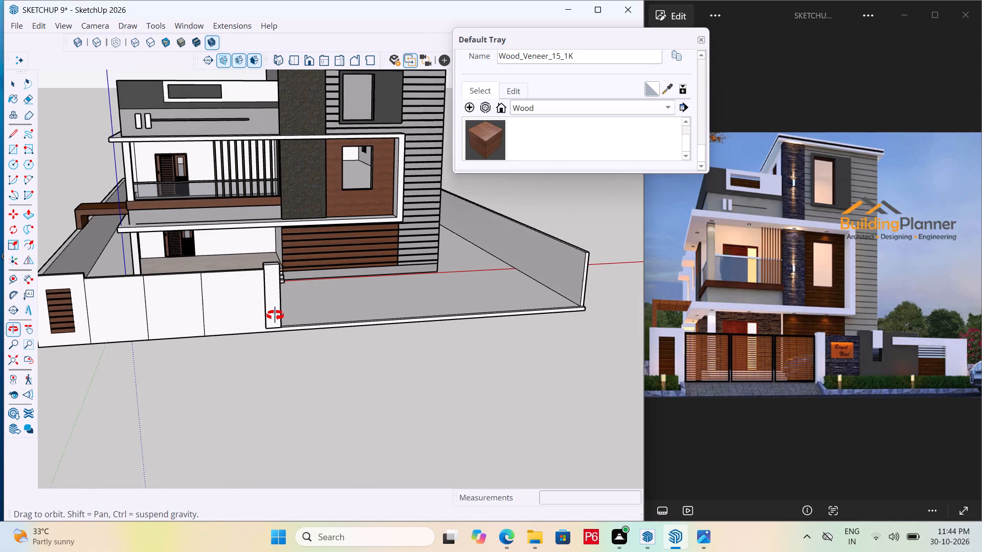
# Examine the front boundary wall's end pillar and the open low strip running from it to the side wall.
pyautogui.moveTo(275, 315); pyautogui.dragTo(268, 331, button='middle')
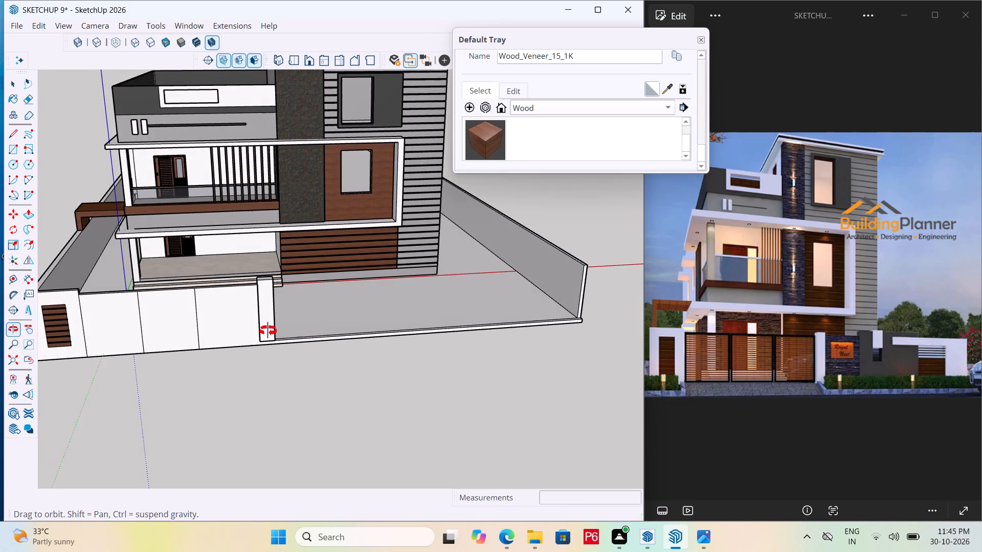
pyautogui.moveTo(268, 331); pyautogui.dragTo(100, 319, button='middle')
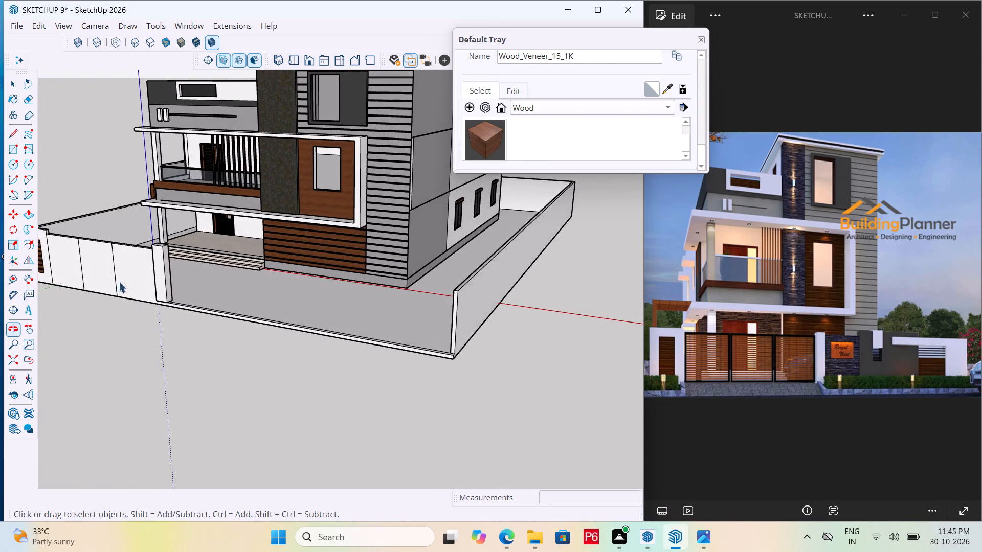
pyautogui.scroll(10, 138, 260)
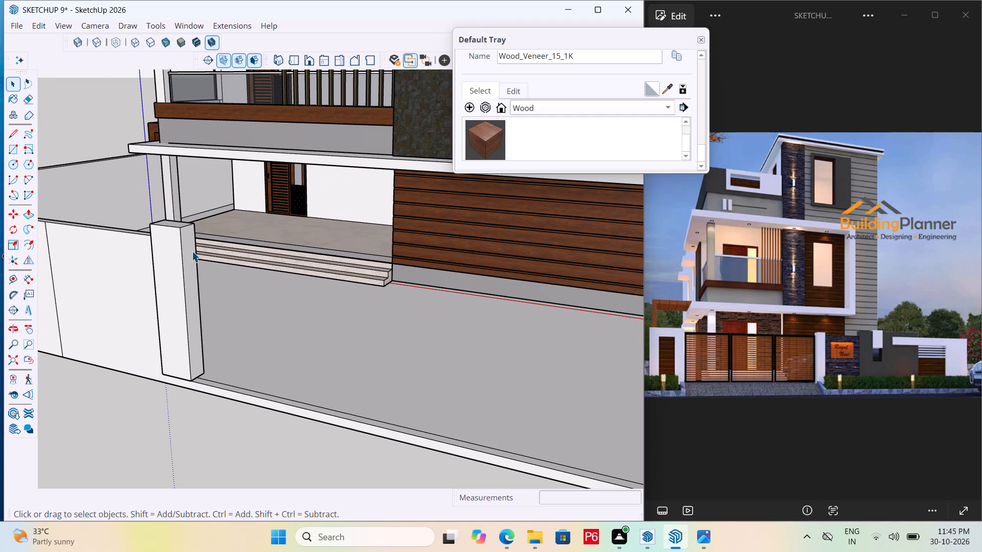
pyautogui.moveTo(191, 250); pyautogui.dragTo(144, 268, button='middle')
pyautogui.scroll(5, 142, 270)
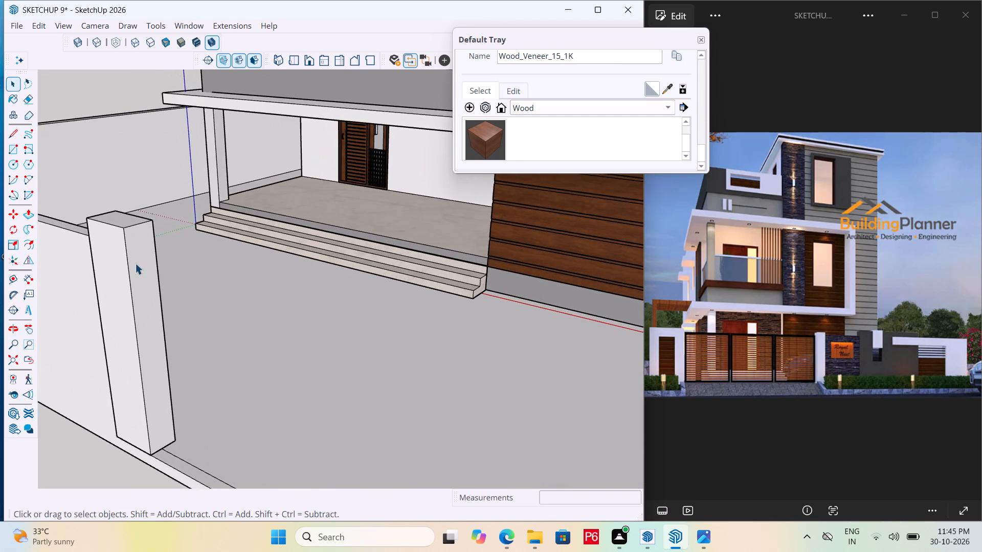
pyautogui.scroll(2, 135, 263)
pyautogui.scroll(-5, 277, 236)
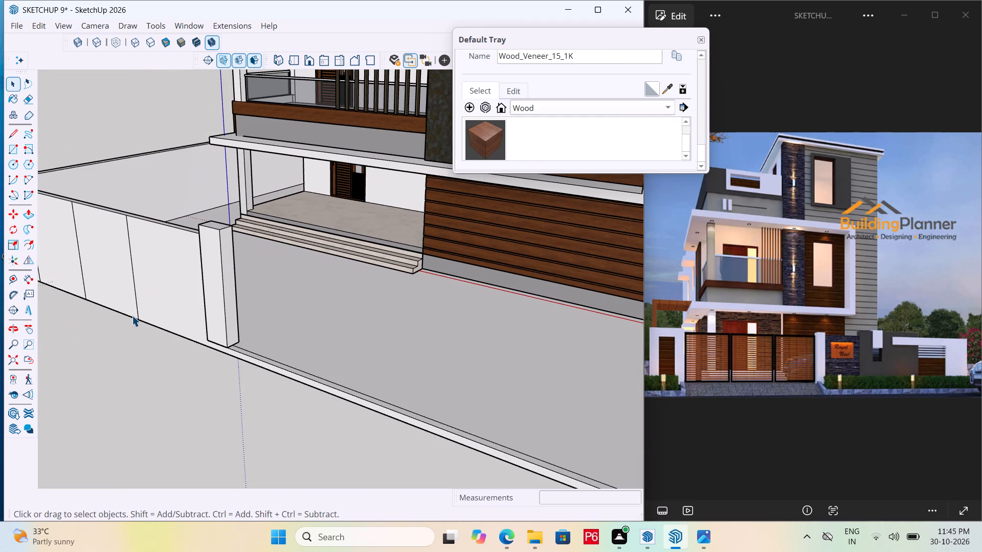
pyautogui.scroll(-6, 126, 312)
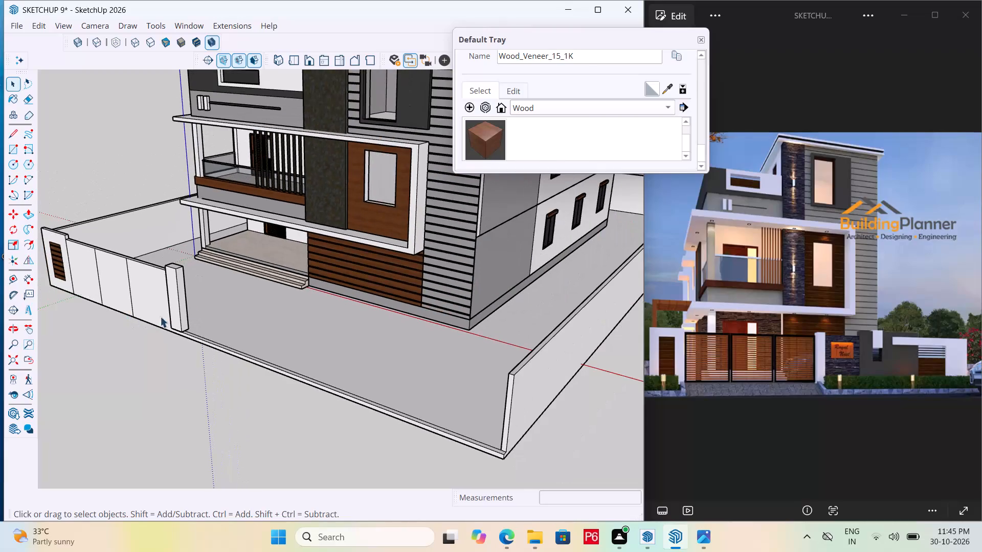
pyautogui.scroll(5, 190, 295)
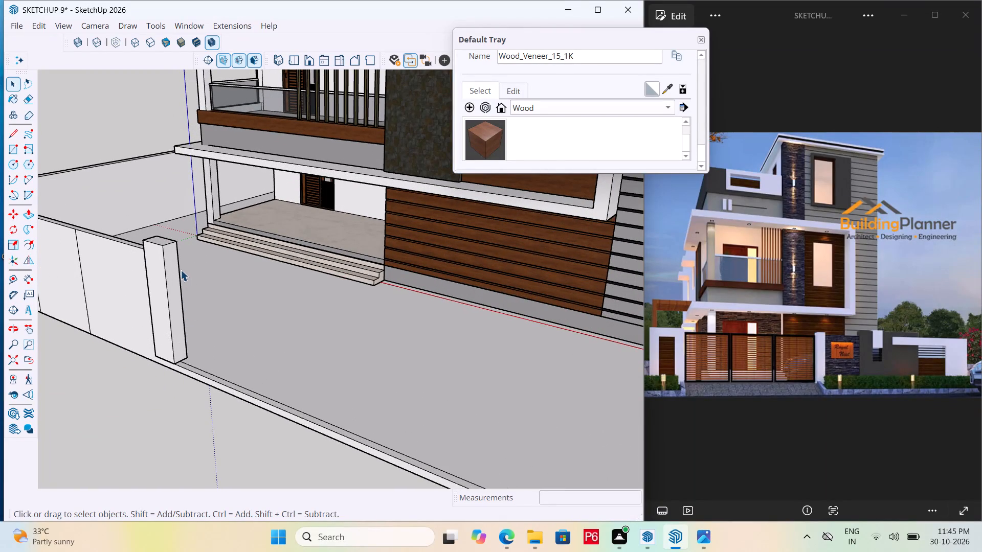
pyautogui.scroll(5, 170, 270)
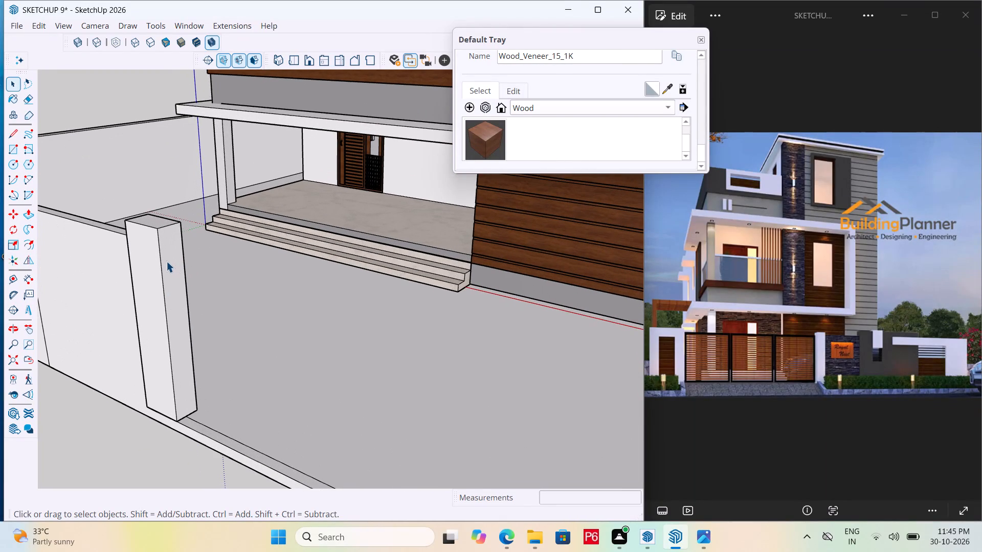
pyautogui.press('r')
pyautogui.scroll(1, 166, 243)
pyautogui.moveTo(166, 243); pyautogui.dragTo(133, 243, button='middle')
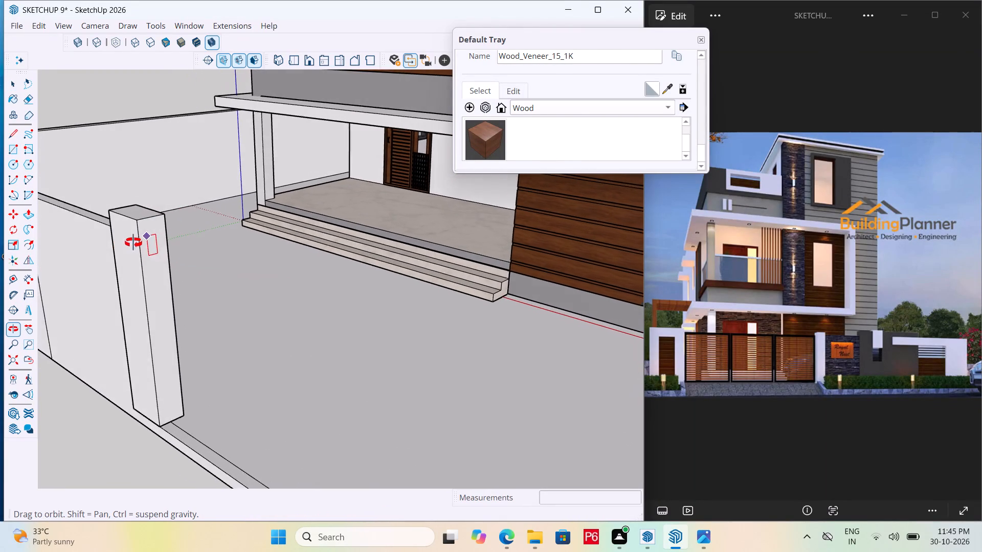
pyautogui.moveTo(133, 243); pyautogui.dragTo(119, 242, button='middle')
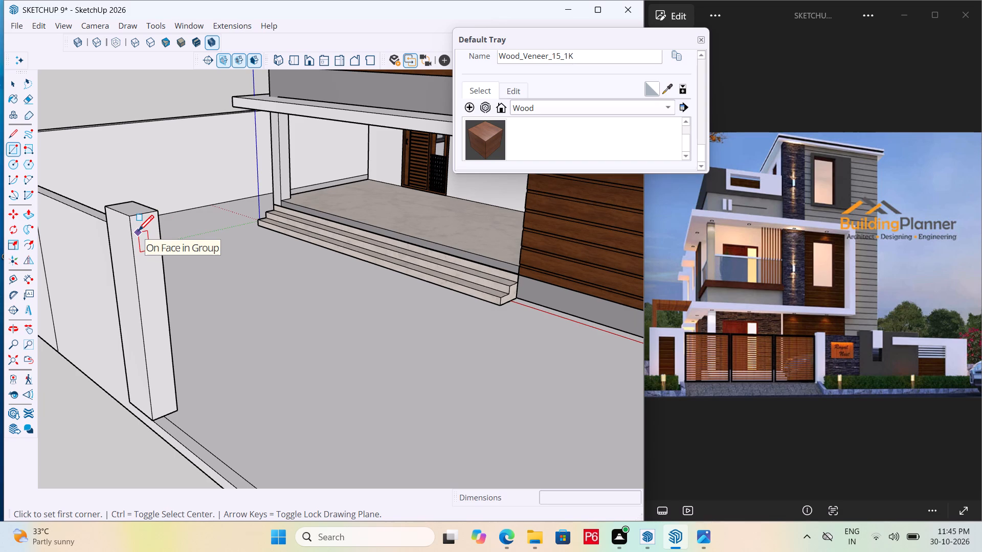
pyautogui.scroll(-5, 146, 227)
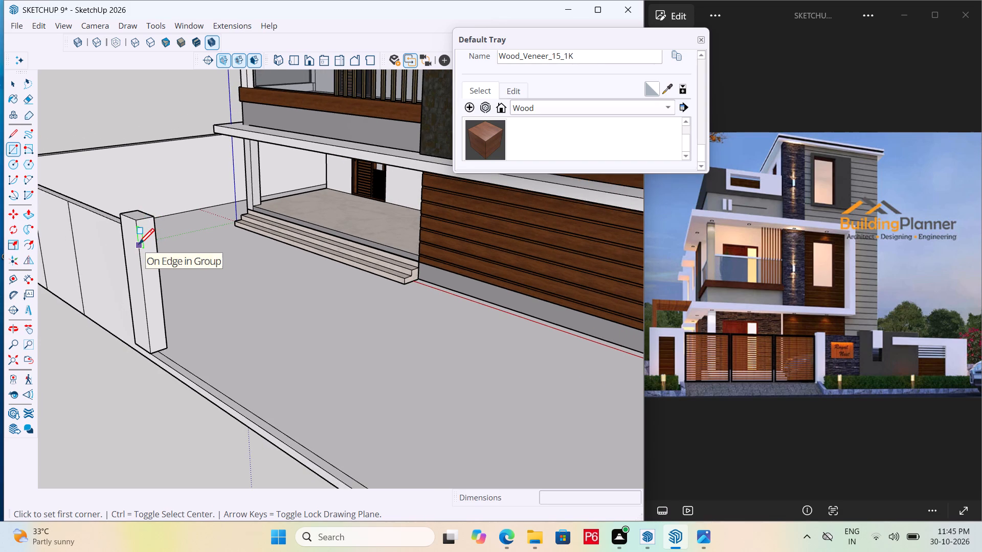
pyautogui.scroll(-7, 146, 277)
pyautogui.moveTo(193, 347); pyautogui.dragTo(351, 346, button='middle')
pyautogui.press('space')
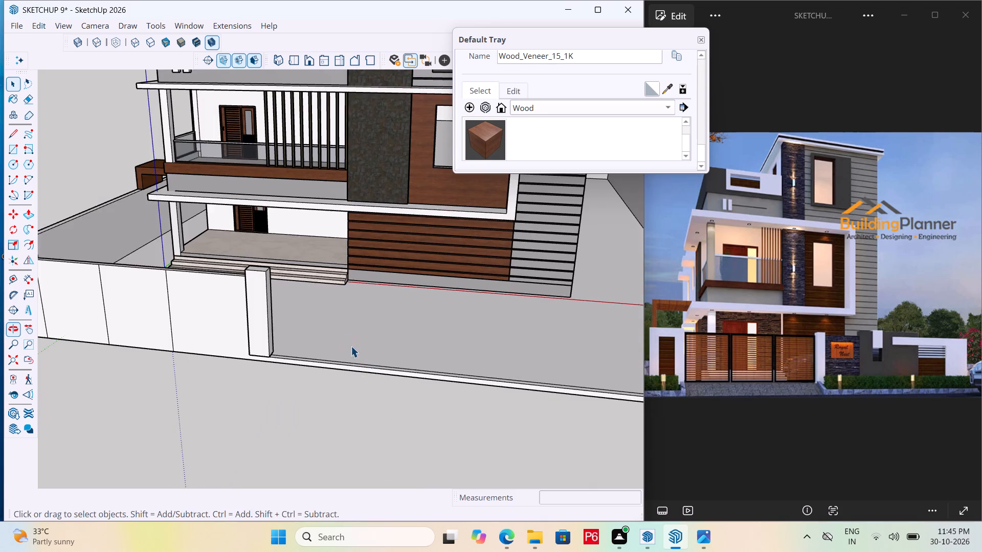
# In the boundary wall group, draw a line about 1' 7/8" from the low front strip's edge inward beside the pillar's base.
pyautogui.scroll(5, 409, 379)
pyautogui.moveTo(391, 379); pyautogui.dragTo(277, 417, button='middle')
pyautogui.scroll(1, 276, 417)
pyautogui.scroll(-4, 169, 353)
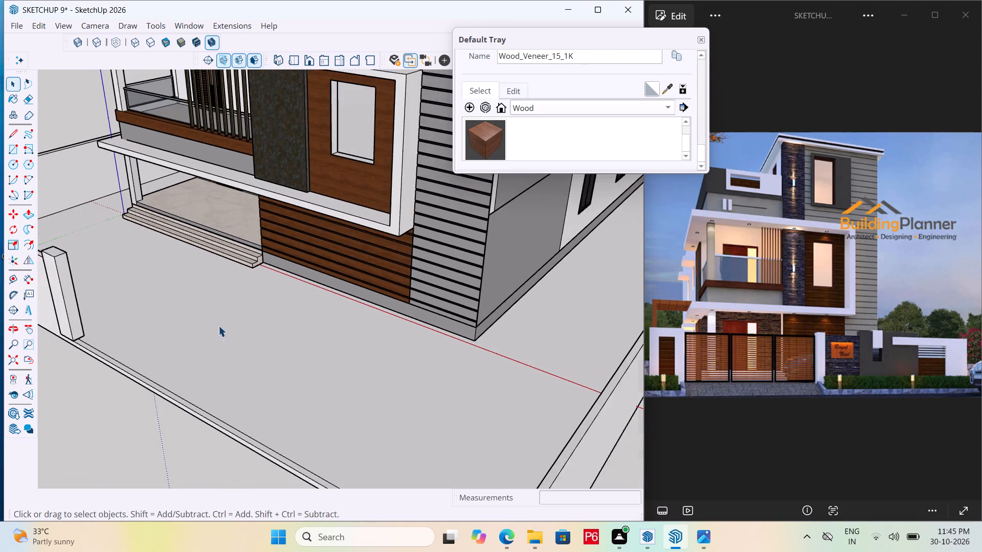
pyautogui.scroll(6, 151, 382)
pyautogui.click(155, 385)
pyautogui.tripleClick(152, 386)
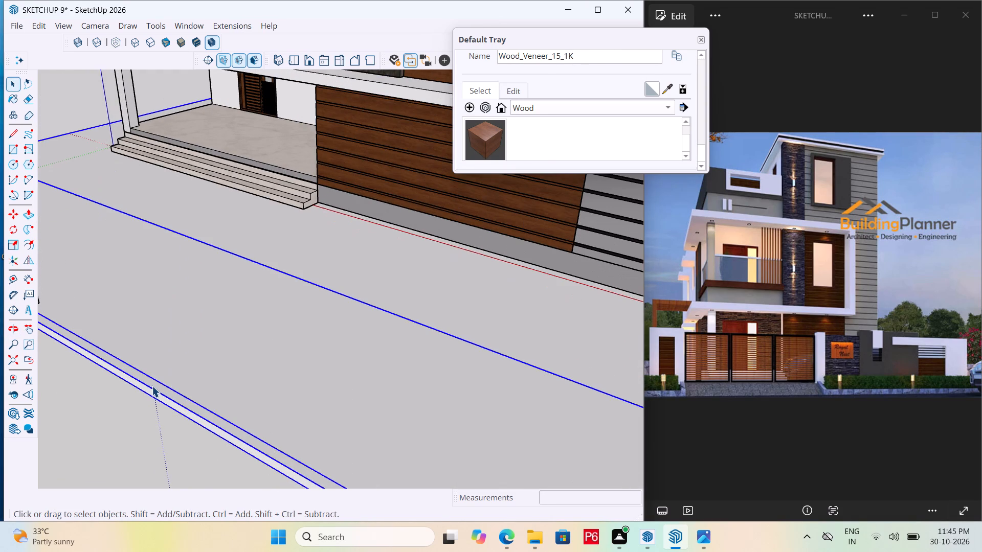
pyautogui.scroll(-6, 328, 342)
pyautogui.scroll(12, 192, 349)
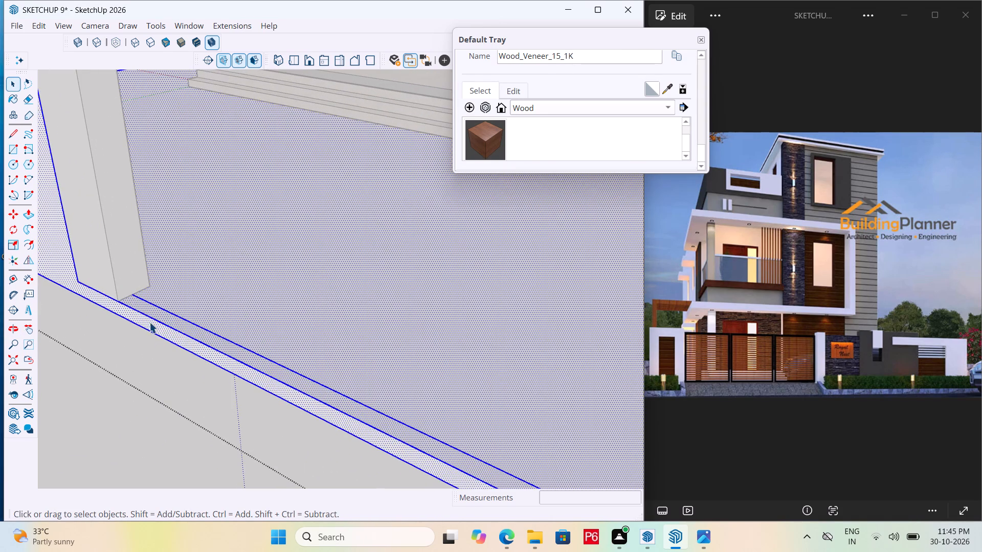
pyautogui.click(146, 309)
pyautogui.press('l')
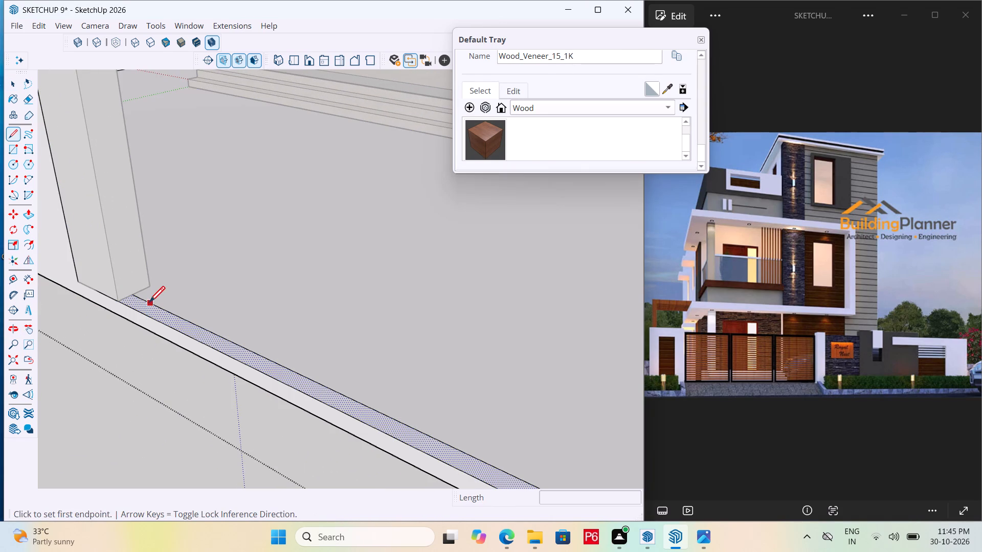
pyautogui.scroll(12, 124, 304)
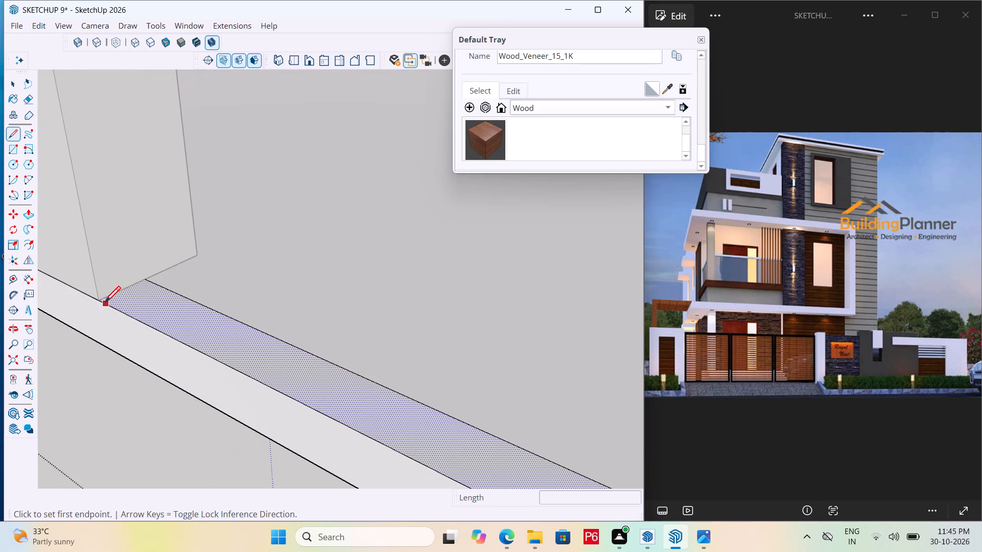
pyautogui.click(112, 311)
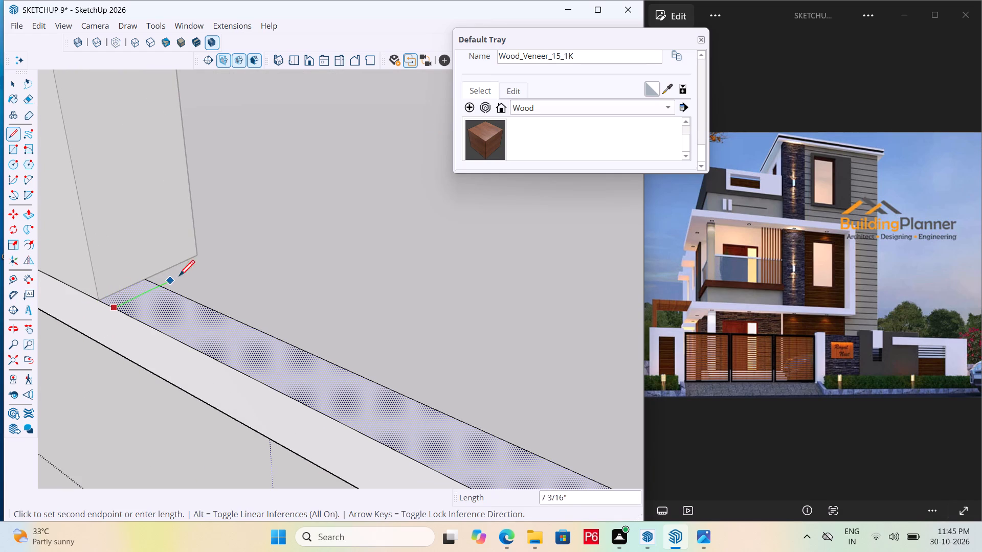
pyautogui.click(206, 262)
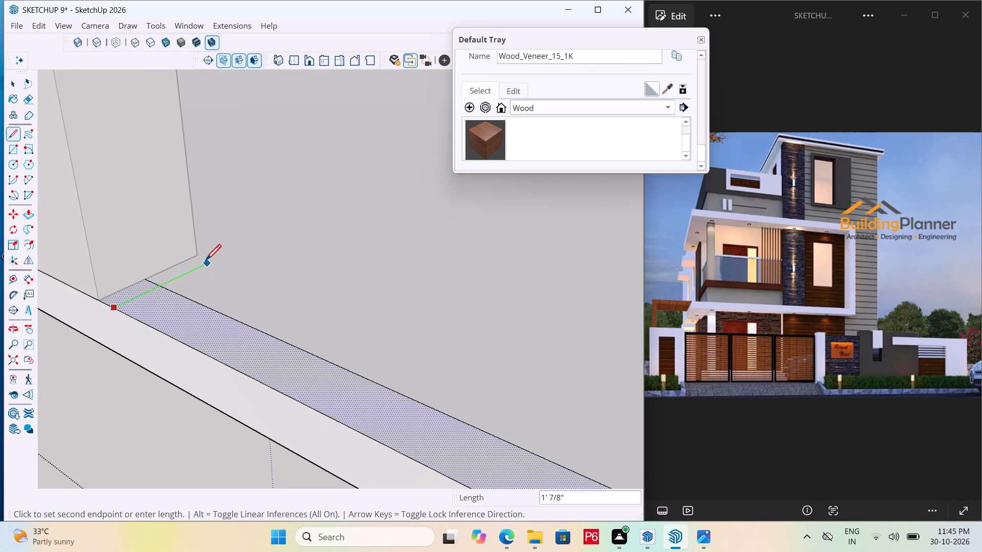
# Continue the line about 43' 2 5/16" along the low front strip to the inner base edge of the side wall.
pyautogui.scroll(-20, 183, 259)
pyautogui.scroll(-7, 183, 259)
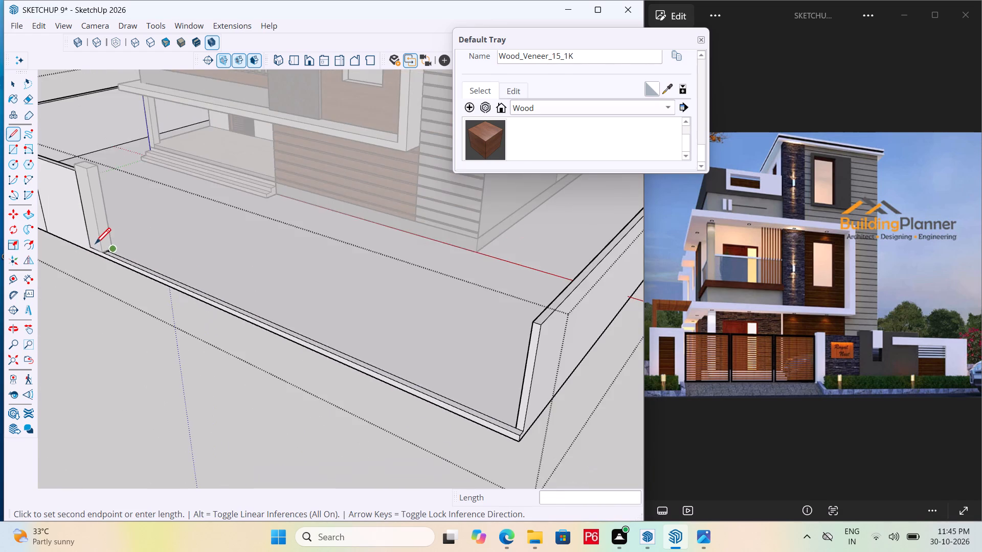
pyautogui.scroll(-4, 100, 243)
pyautogui.scroll(12, 331, 356)
pyautogui.moveTo(319, 347); pyautogui.dragTo(616, 383, button='middle')
pyautogui.scroll(1, 422, 362)
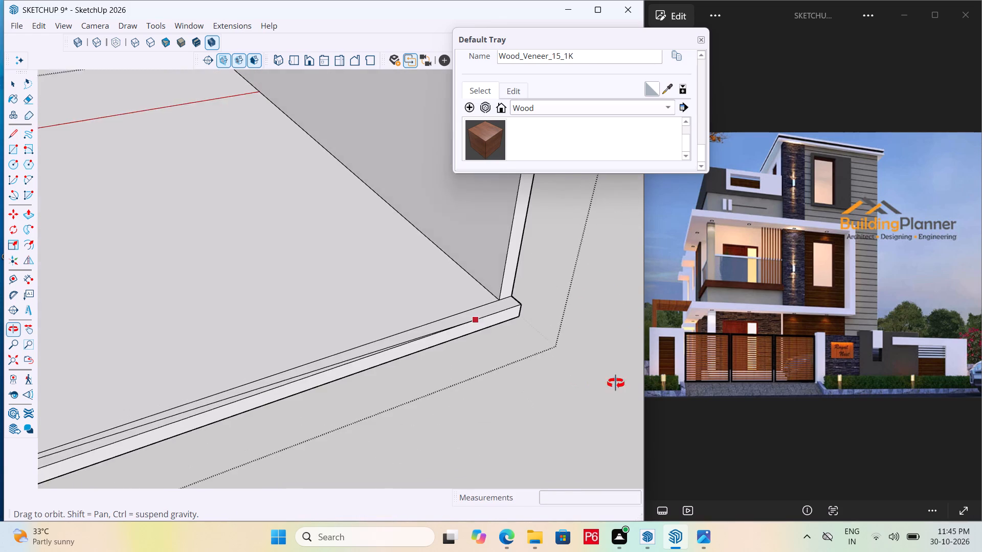
pyautogui.moveTo(616, 383); pyautogui.dragTo(612, 377, button='middle')
pyautogui.scroll(4, 481, 301)
pyautogui.click(491, 287)
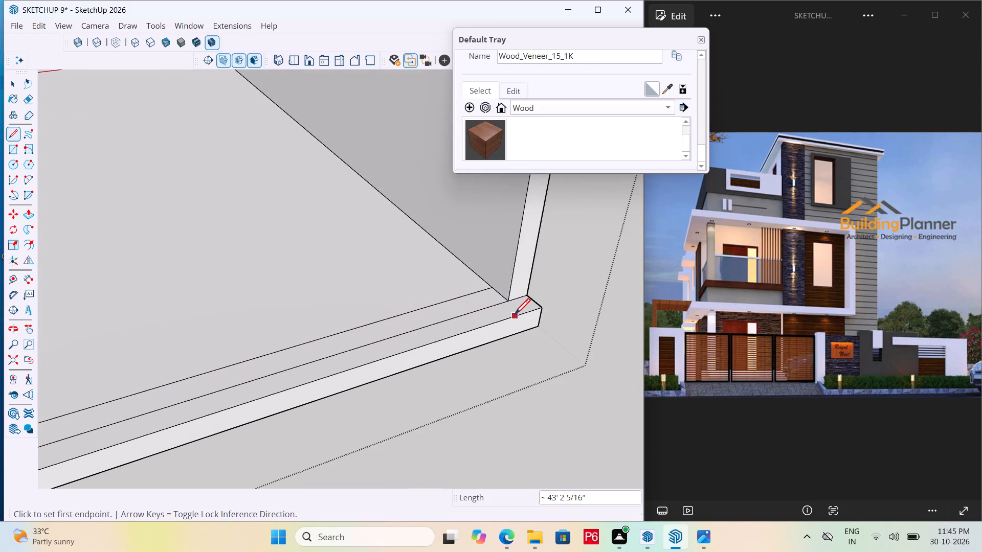
# Erase the strip's old inner edge line so it merges with the new outline, and save the model.
pyautogui.scroll(-7, 522, 317)
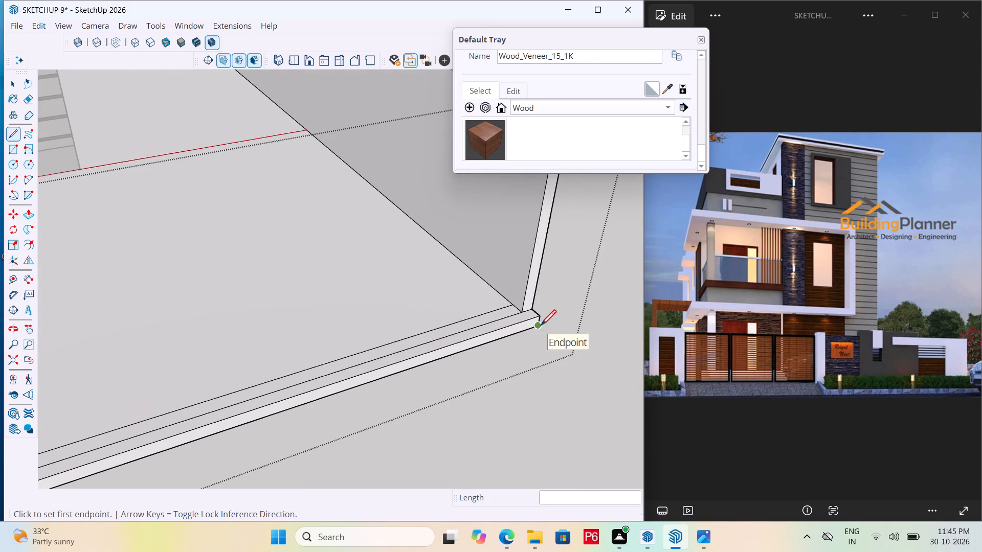
pyautogui.scroll(-8, 554, 319)
pyautogui.scroll(5, 219, 380)
pyautogui.press('e')
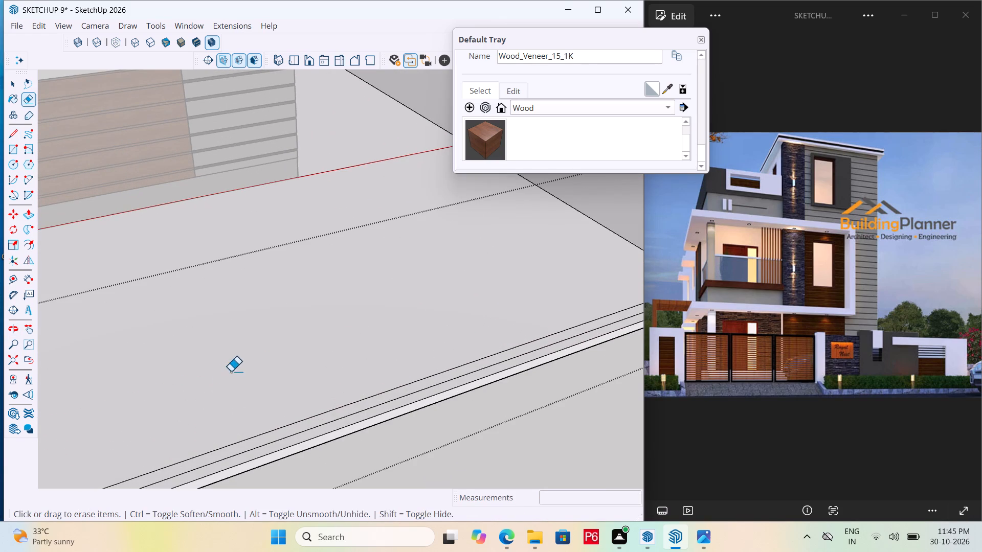
pyautogui.click(346, 419)
pyautogui.scroll(-4, 347, 417)
pyautogui.hotkey('ctrl', 's')
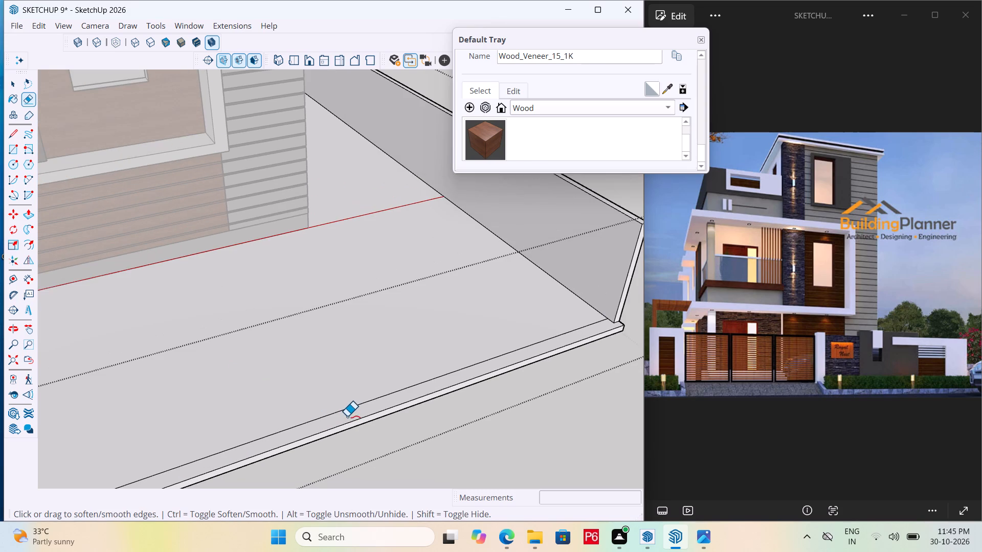
pyautogui.hotkey('ctrl', 's')
pyautogui.hotkey('ctrl', 's')
pyautogui.hotkey('ctrl', 's')
pyautogui.hotkey('ctrl', 's')
pyautogui.hotkey('ctrl', 's')
pyautogui.hotkey('ctrl', 's')
pyautogui.hotkey('ctrl', 's')
# Push the side wall's front end face back about 6 7/8" to the widened strip's inner edge.
pyautogui.scroll(-5, 416, 395)
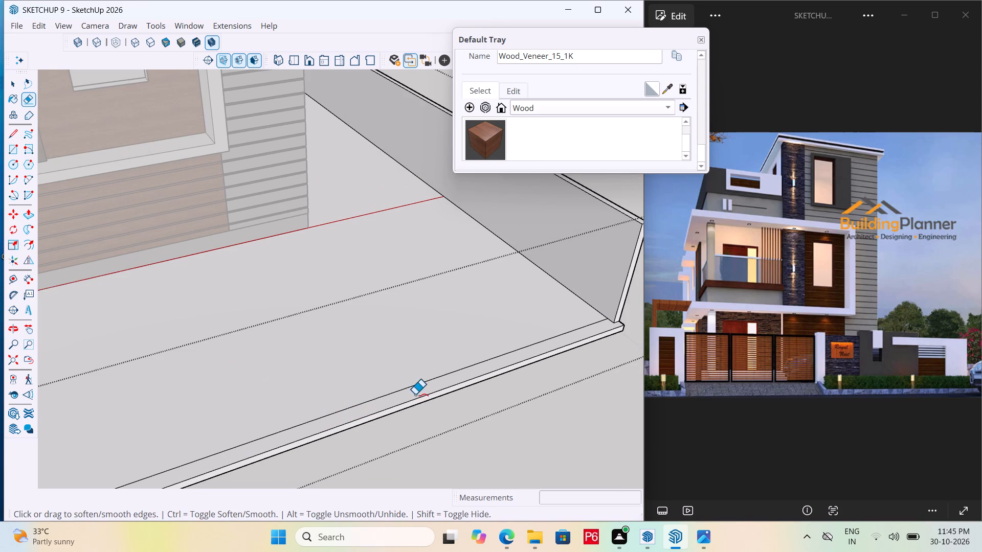
pyautogui.scroll(-6, 411, 392)
pyautogui.press('space')
pyautogui.scroll(-3, 410, 384)
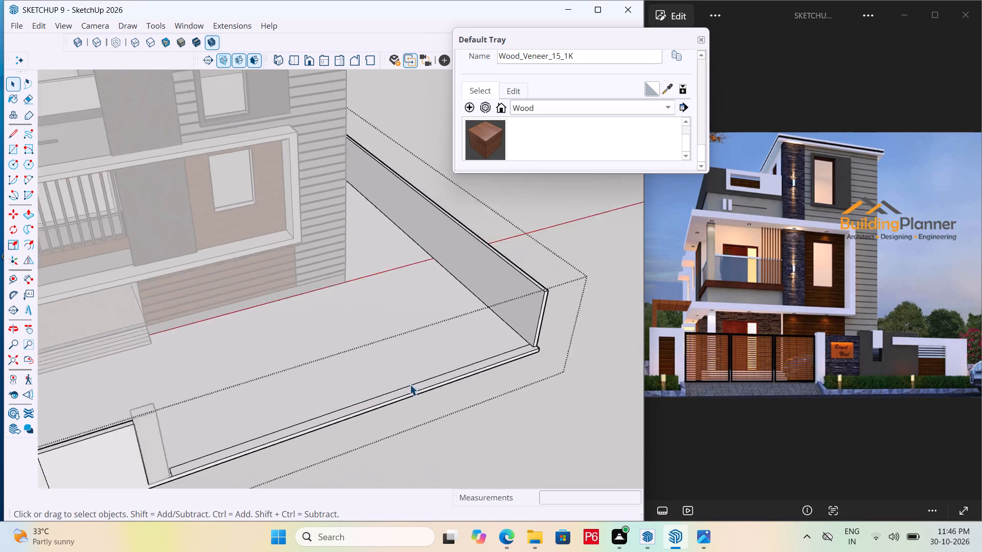
pyautogui.scroll(-2, 410, 384)
pyautogui.scroll(14, 527, 356)
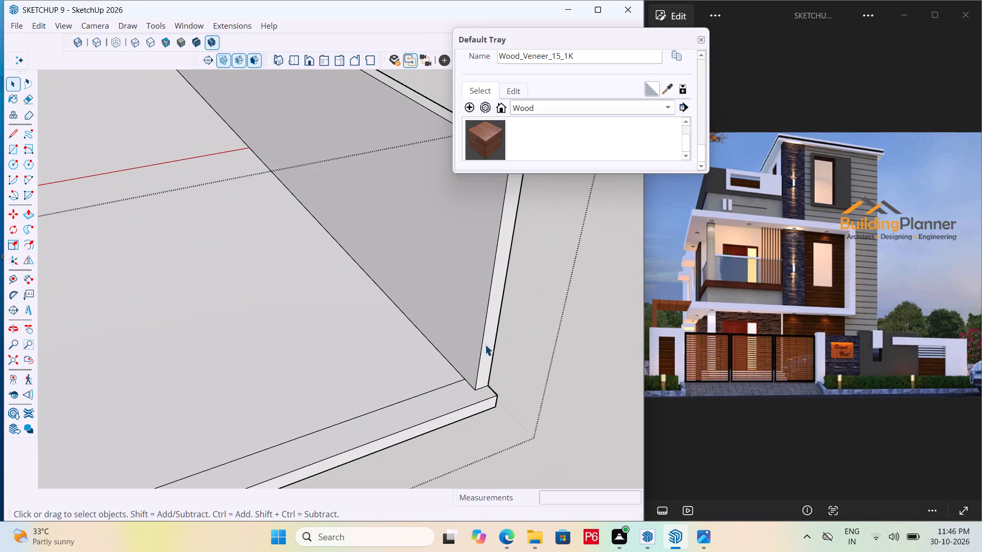
pyautogui.click(485, 344)
pyautogui.press('p')
pyautogui.click(483, 349)
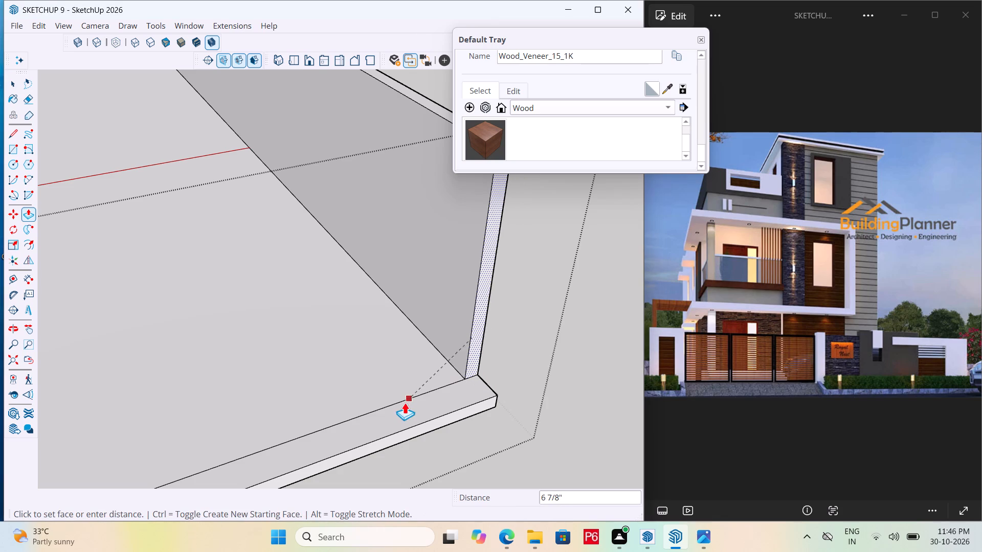
pyautogui.click(431, 388)
# Select the widened front strip's top face with its edges beside the pillar and make it a group.
pyautogui.scroll(-13, 524, 353)
pyautogui.moveTo(533, 376); pyautogui.dragTo(491, 390, button='middle')
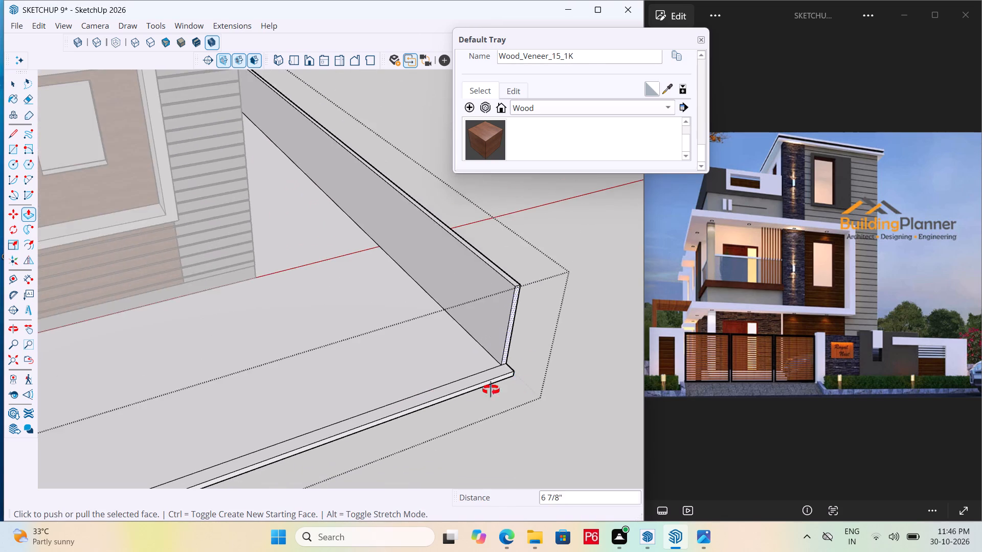
pyautogui.moveTo(491, 390); pyautogui.dragTo(349, 382, button='middle')
pyautogui.scroll(1, 343, 374)
pyautogui.scroll(-7, 489, 353)
pyautogui.moveTo(238, 367); pyautogui.dragTo(173, 373, button='middle')
pyautogui.scroll(8, 82, 324)
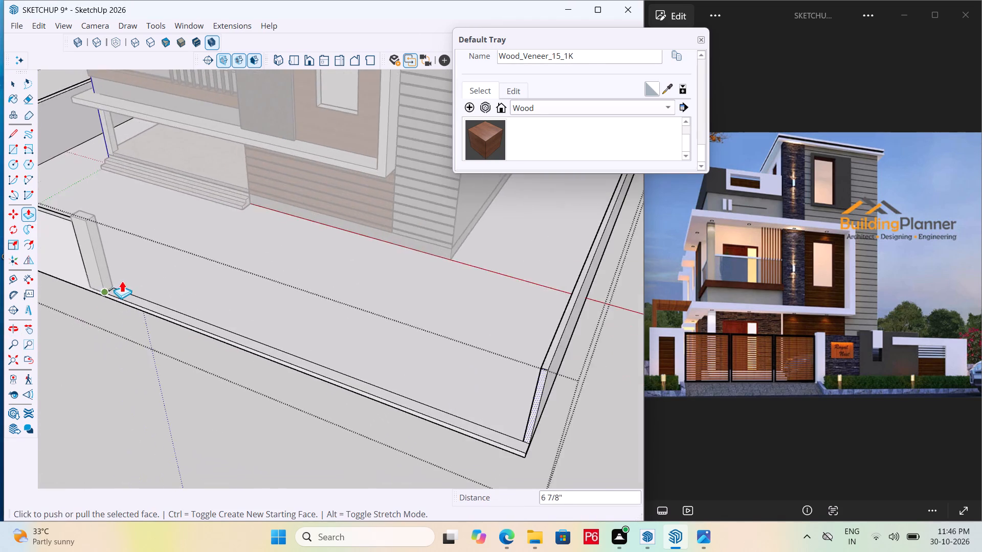
pyautogui.scroll(19, 122, 281)
pyautogui.press('space')
pyautogui.click(137, 320)
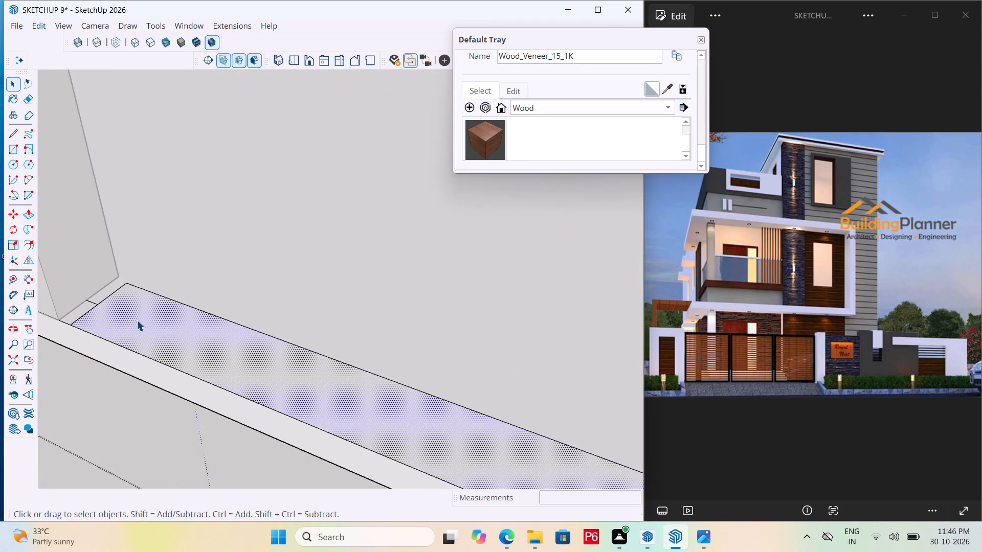
pyautogui.doubleClick(140, 320)
pyautogui.rightClick(140, 320)
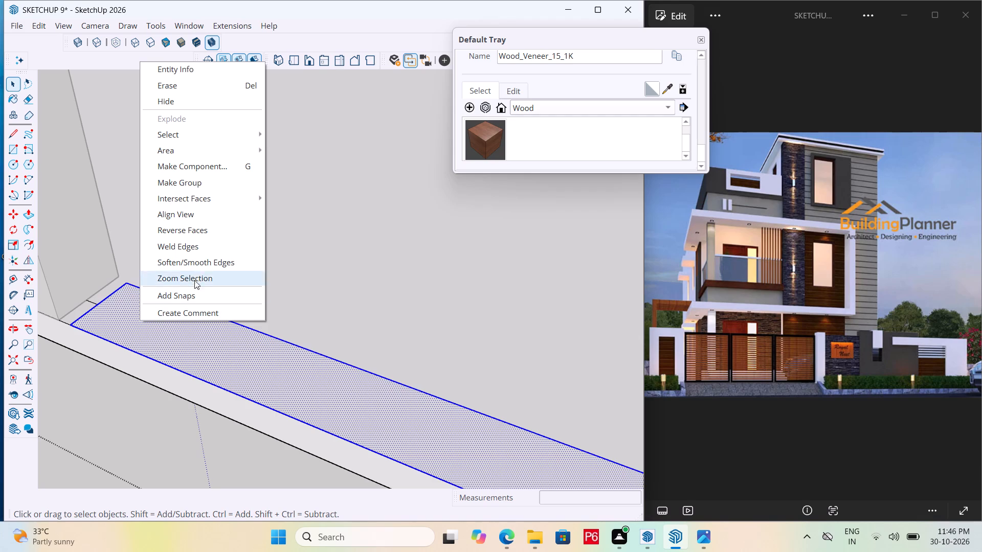
pyautogui.click(216, 188)
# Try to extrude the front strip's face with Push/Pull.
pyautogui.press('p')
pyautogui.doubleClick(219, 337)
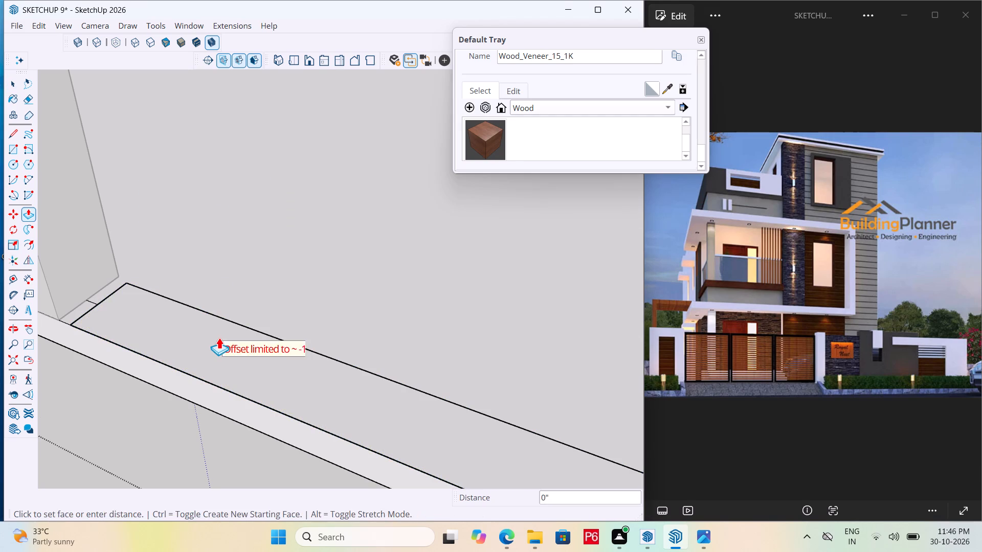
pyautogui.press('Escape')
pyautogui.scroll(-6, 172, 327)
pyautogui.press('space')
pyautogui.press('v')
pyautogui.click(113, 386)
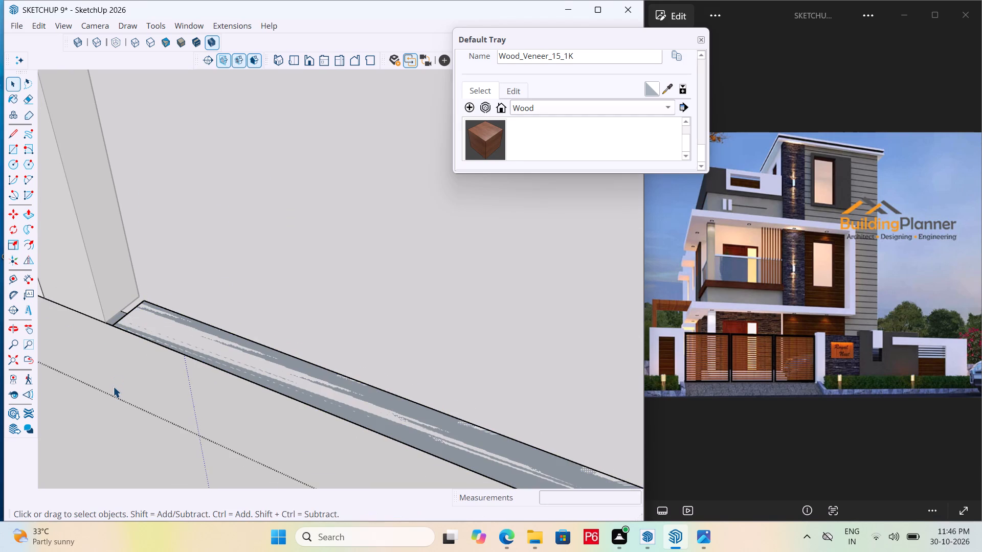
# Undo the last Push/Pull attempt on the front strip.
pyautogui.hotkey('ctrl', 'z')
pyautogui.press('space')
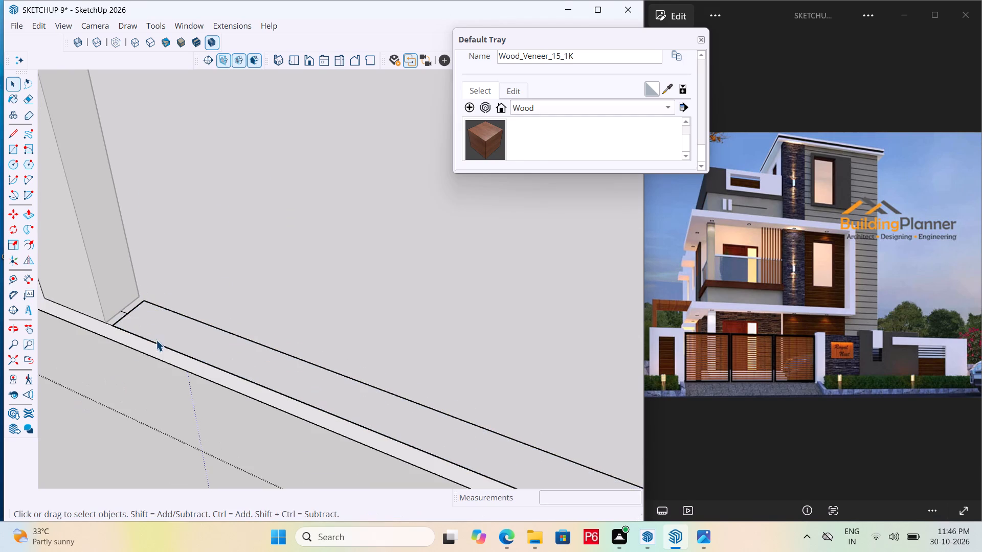
# Inside the front strip's group, extrude its top face up 8' 7 1/2" to the height of the end pillar.
pyautogui.doubleClick(170, 332)
pyautogui.press('p')
pyautogui.click(170, 332)
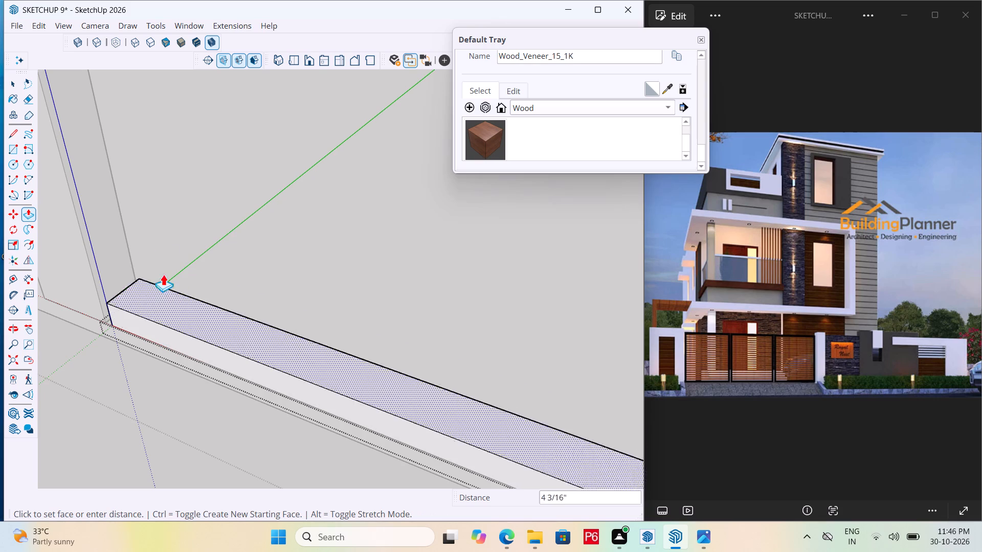
pyautogui.scroll(-13, 163, 253)
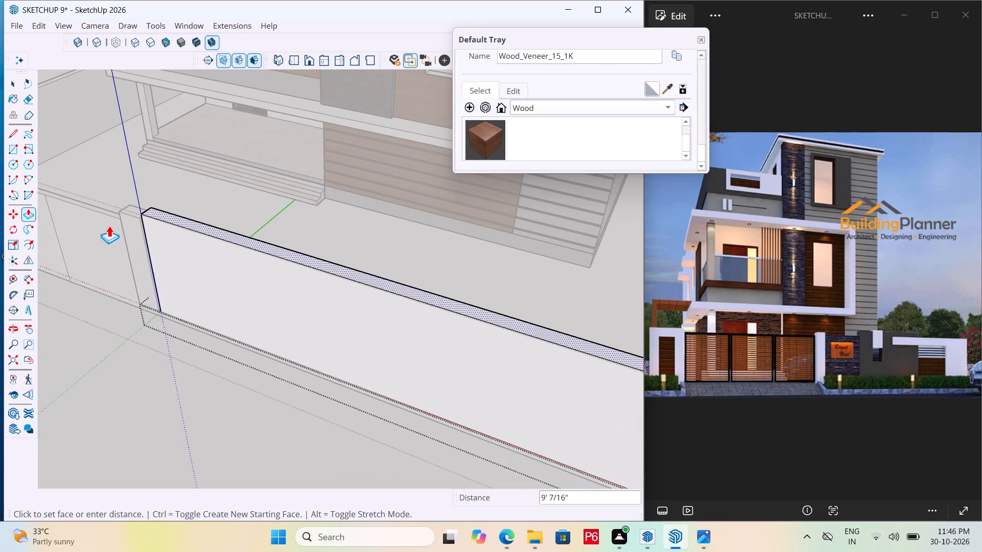
pyautogui.moveTo(134, 231); pyautogui.dragTo(260, 210, button='middle')
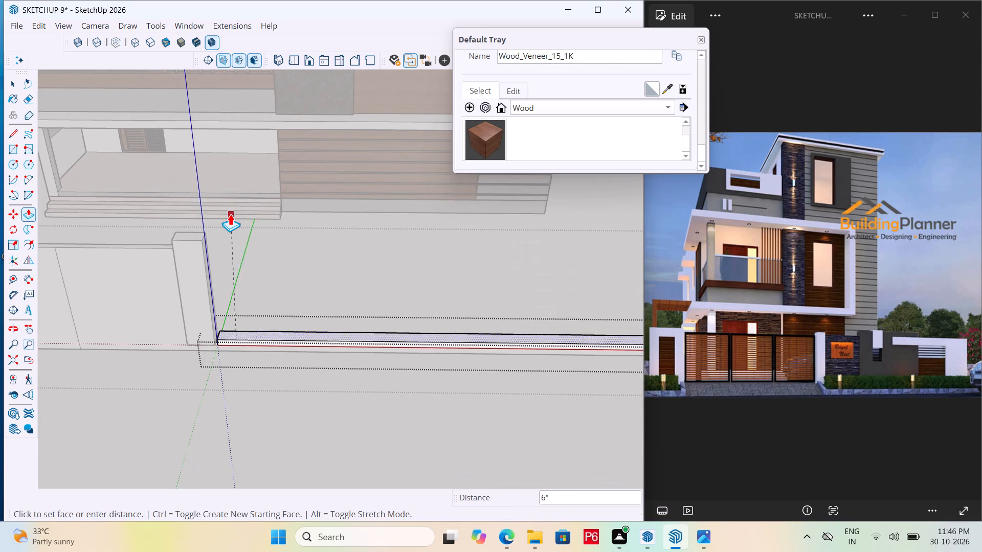
pyautogui.scroll(5, 230, 214)
pyautogui.click(152, 270)
# Push the front wall's two small end faces out about 2 9/16" and 2 5/8" against the pillar, and save the model.
pyautogui.moveTo(190, 308); pyautogui.dragTo(352, 299, button='middle')
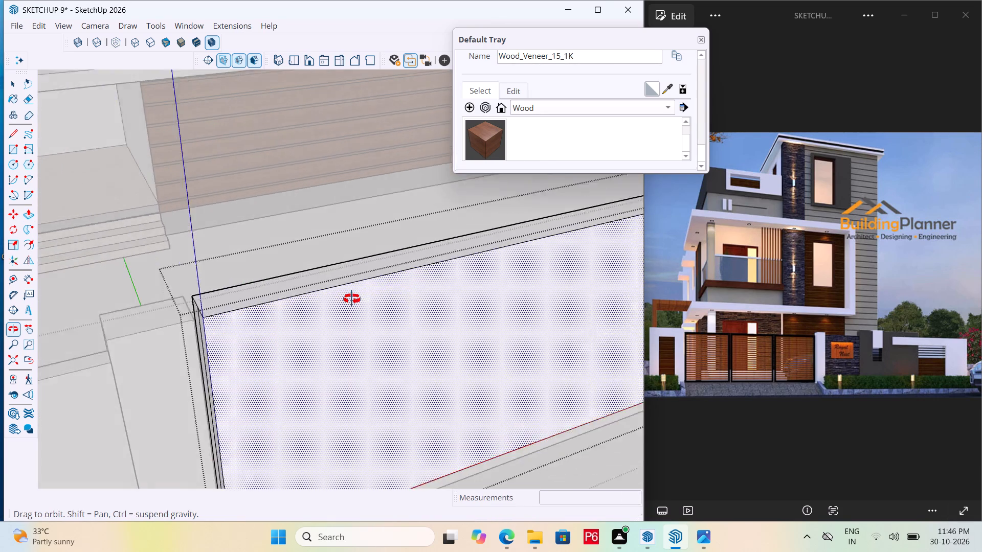
pyautogui.moveTo(352, 299); pyautogui.dragTo(384, 293, button='middle')
pyautogui.scroll(6, 167, 336)
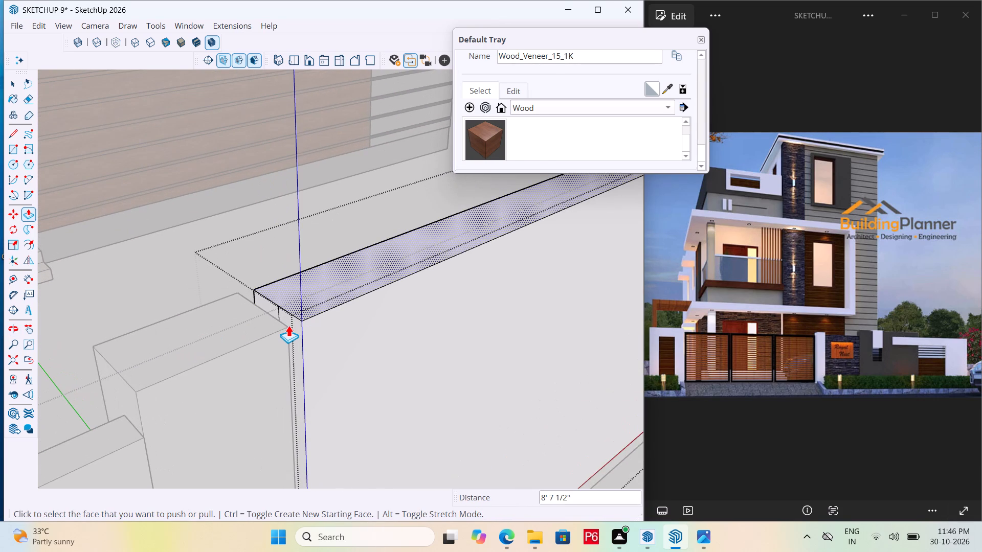
pyautogui.click(289, 326)
pyautogui.click(287, 340)
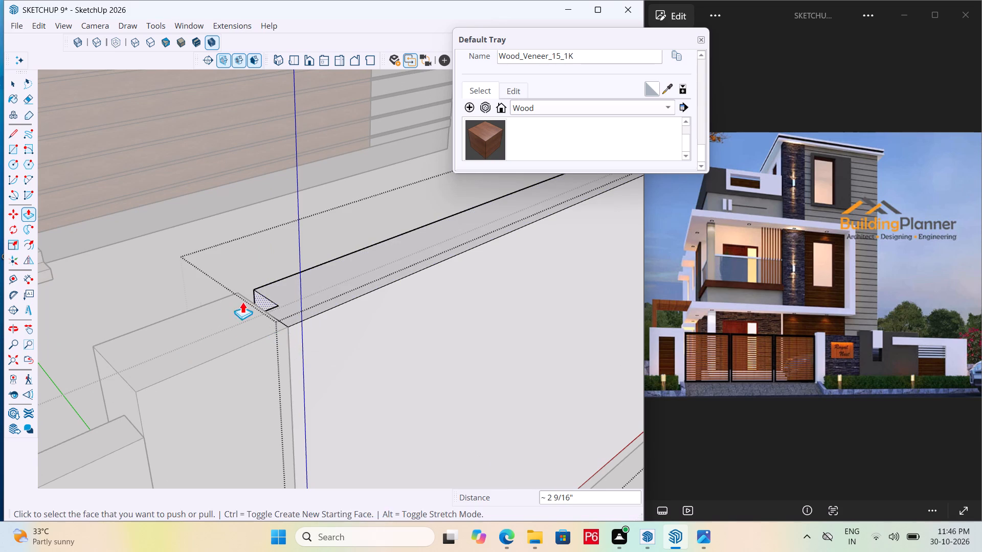
pyautogui.moveTo(235, 298); pyautogui.dragTo(362, 346, button='middle')
pyautogui.click(256, 319)
pyautogui.click(255, 318)
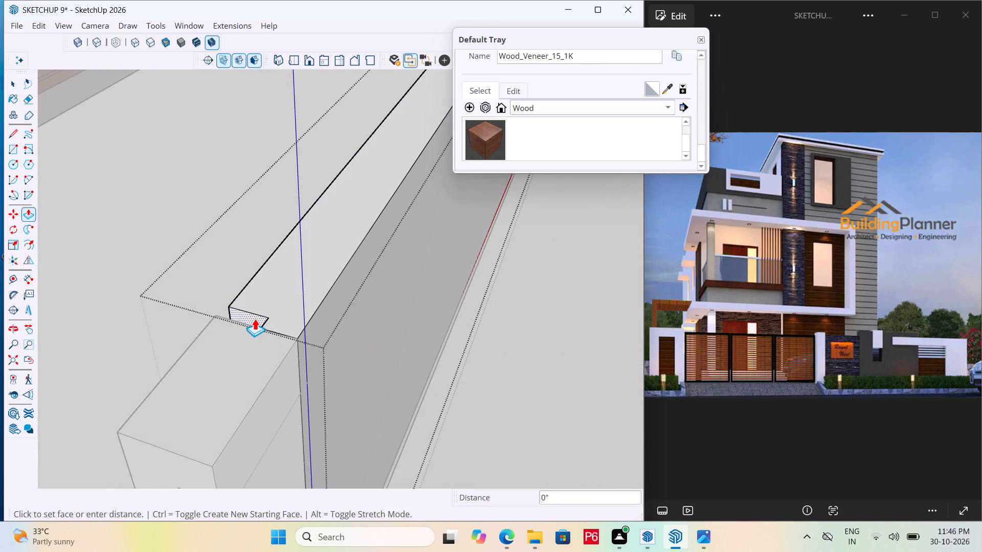
pyautogui.click(248, 313)
pyautogui.scroll(6, 233, 318)
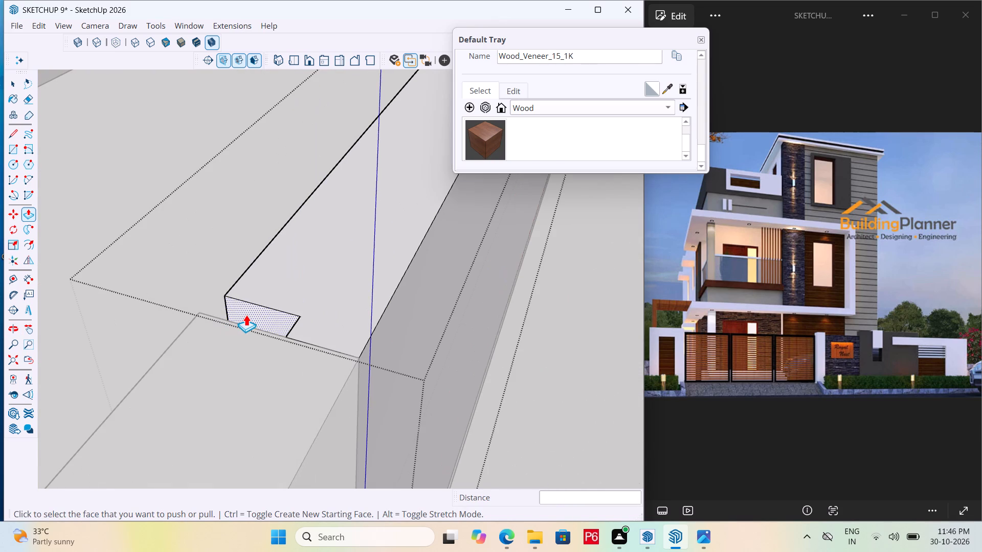
pyautogui.click(247, 314)
pyautogui.click(197, 311)
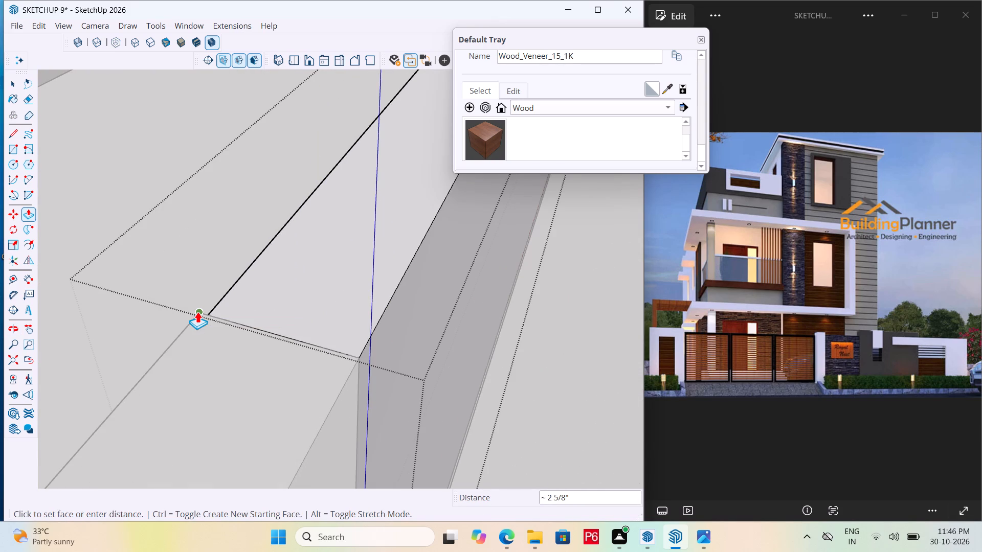
pyautogui.scroll(-8, 265, 320)
pyautogui.scroll(-5, 311, 303)
pyautogui.moveTo(292, 311); pyautogui.dragTo(63, 281, button='middle')
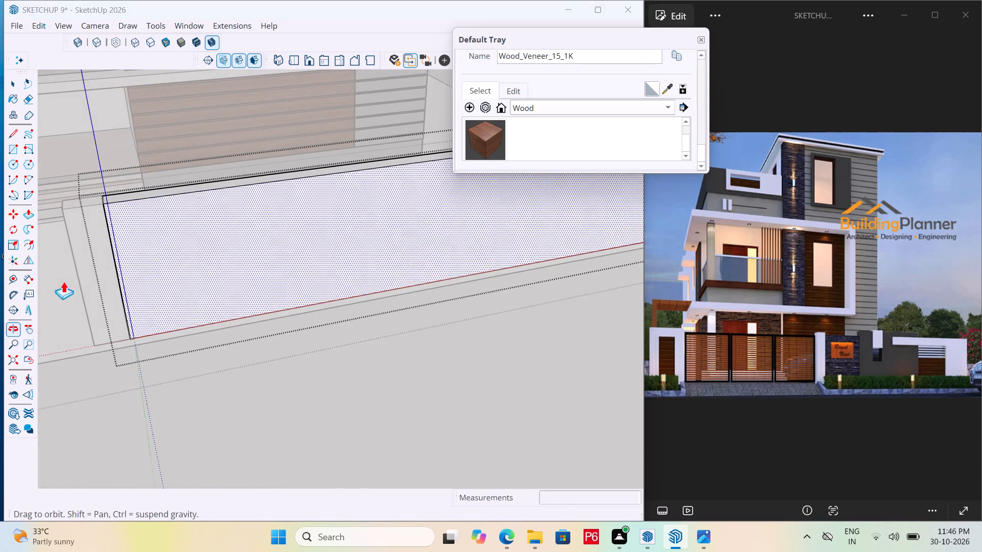
pyautogui.hotkey('ctrl', 's')
pyautogui.hotkey('ctrl', 's')
pyautogui.hotkey('ctrl', 's')
pyautogui.hotkey('ctrl', 's')
pyautogui.hotkey('ctrl', 's')
# Place a horizontal guide line on the front wall's outer face 2' above its bottom edge.
pyautogui.keyDown('ctrl'); pyautogui.scroll(-1, 387, 388); pyautogui.keyUp('ctrl')
pyautogui.press('space')
pyautogui.scroll(-1, 391, 390)
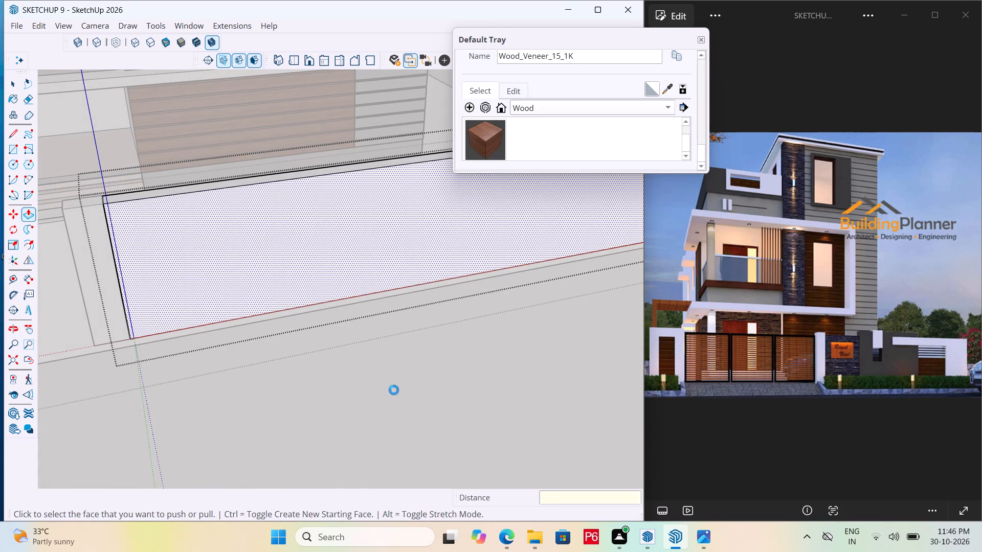
pyautogui.scroll(-6, 436, 386)
pyautogui.moveTo(434, 366); pyautogui.dragTo(299, 334, button='middle')
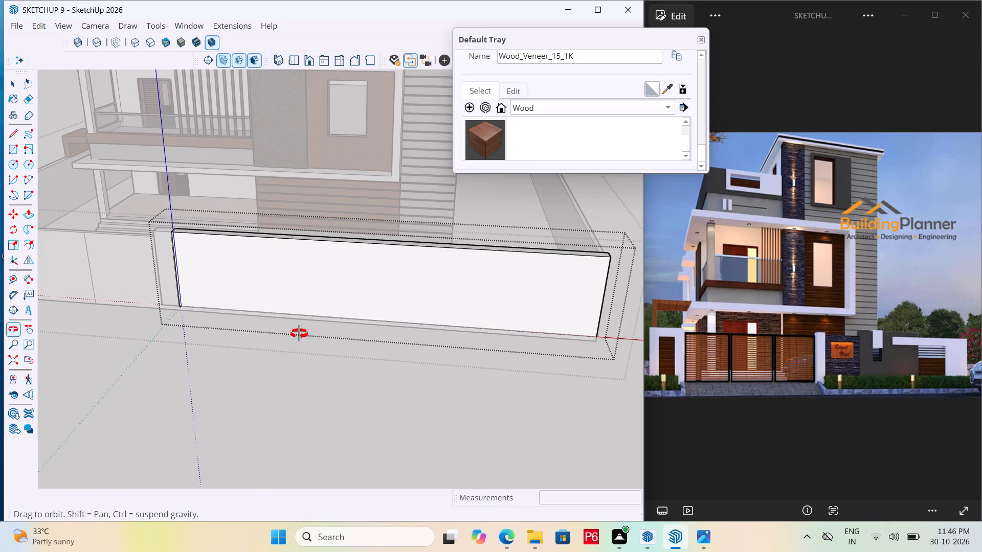
pyautogui.moveTo(299, 334); pyautogui.dragTo(305, 321, button='middle')
pyautogui.scroll(6, 227, 306)
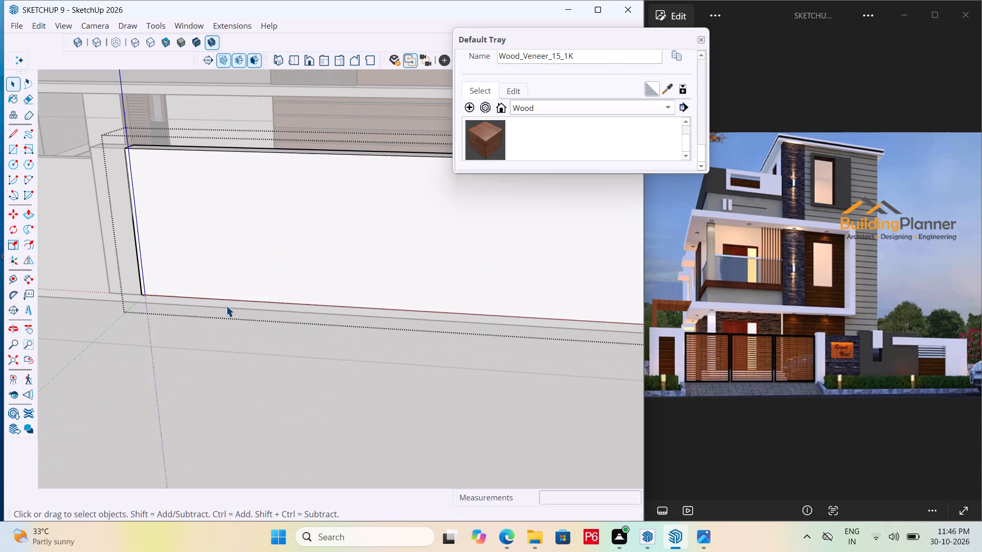
pyautogui.press('t')
pyautogui.click(229, 297)
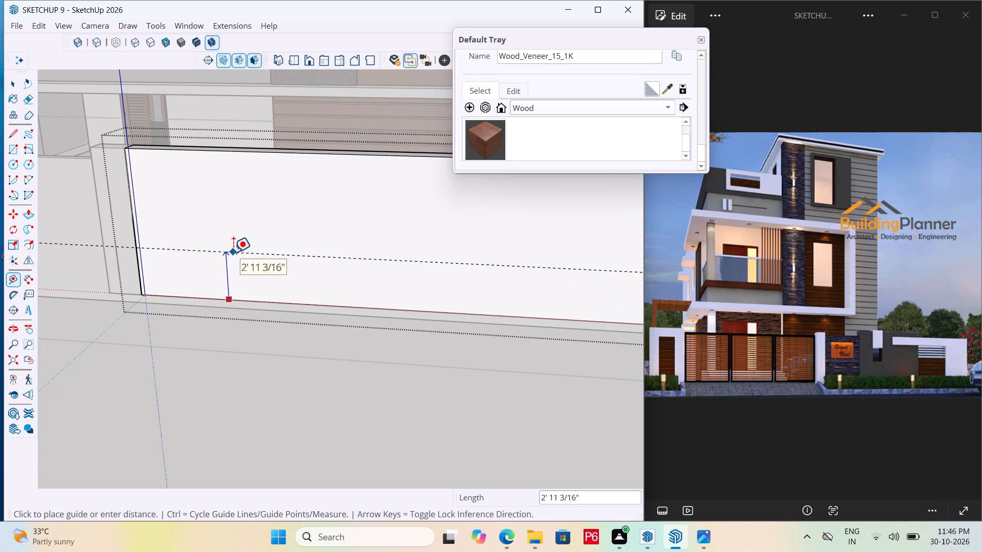
pyautogui.write("2'")
pyautogui.press('Return')
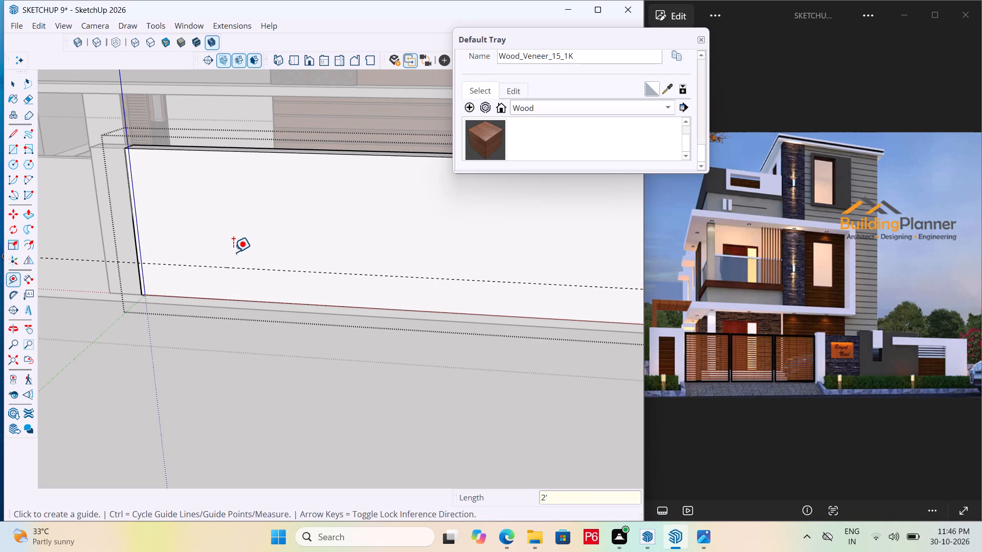
# Draw a line about 11' 8" along the guide from the wall's pillar end, continuing about 6' 7 1/2" vertically to the top edge.
pyautogui.press('l')
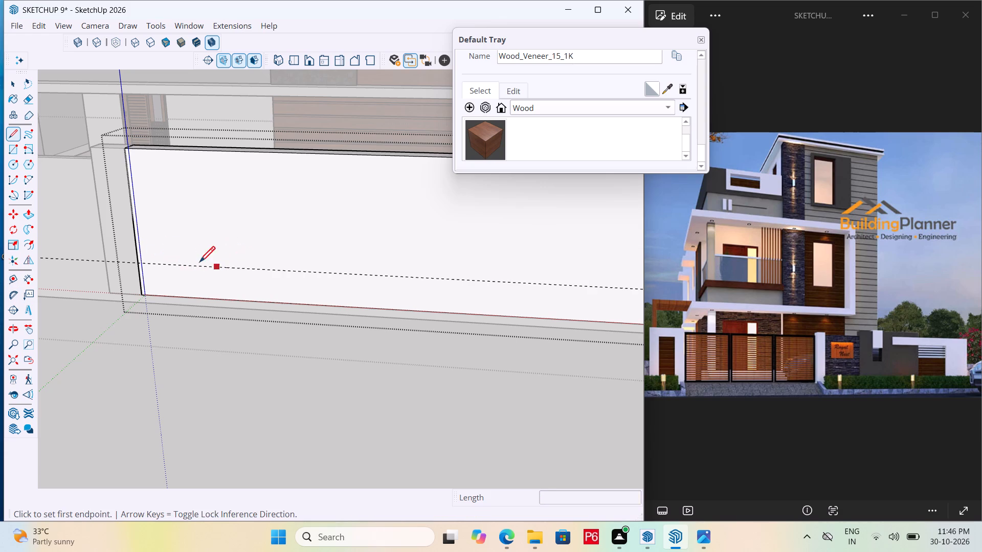
pyautogui.click(138, 265)
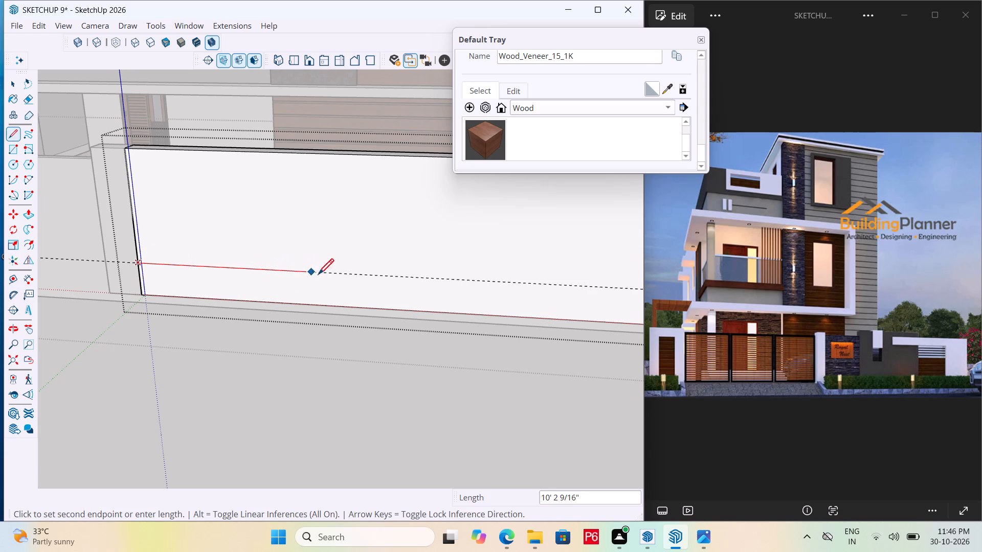
pyautogui.click(346, 279)
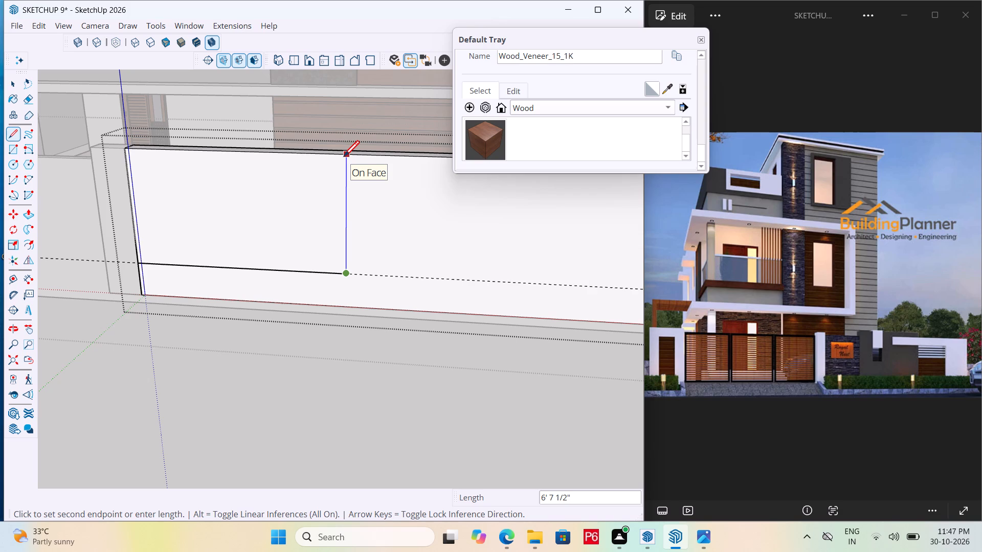
pyautogui.click(344, 158)
# Continue the dividing line about 1' 7/8" across the wall's top and 8' 7 1/2" down its back face, and save the model.
pyautogui.moveTo(344, 155); pyautogui.dragTo(210, 257, button='middle')
pyautogui.scroll(4, 210, 256)
pyautogui.moveTo(213, 279); pyautogui.dragTo(220, 271)
pyautogui.click(232, 256)
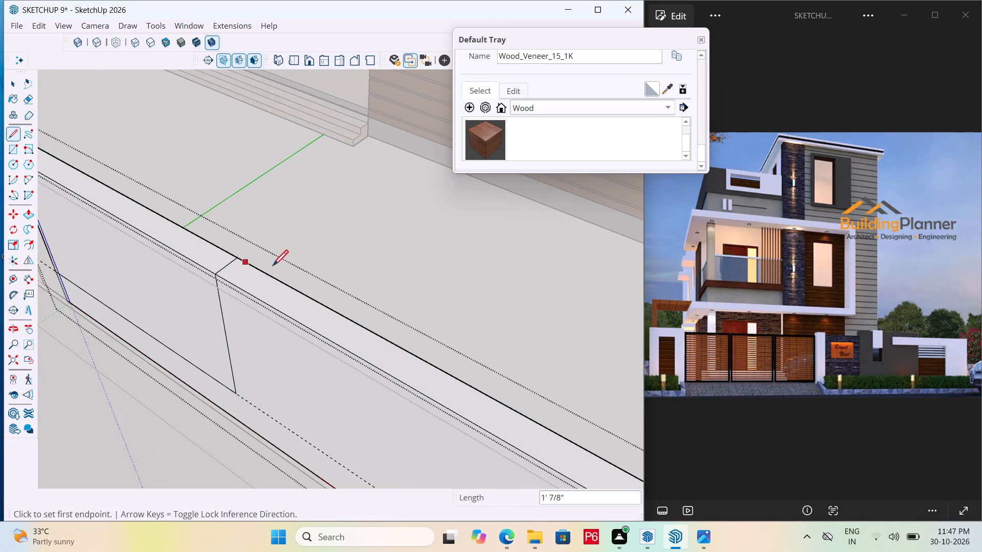
pyautogui.moveTo(288, 268); pyautogui.dragTo(46, 281, button='middle')
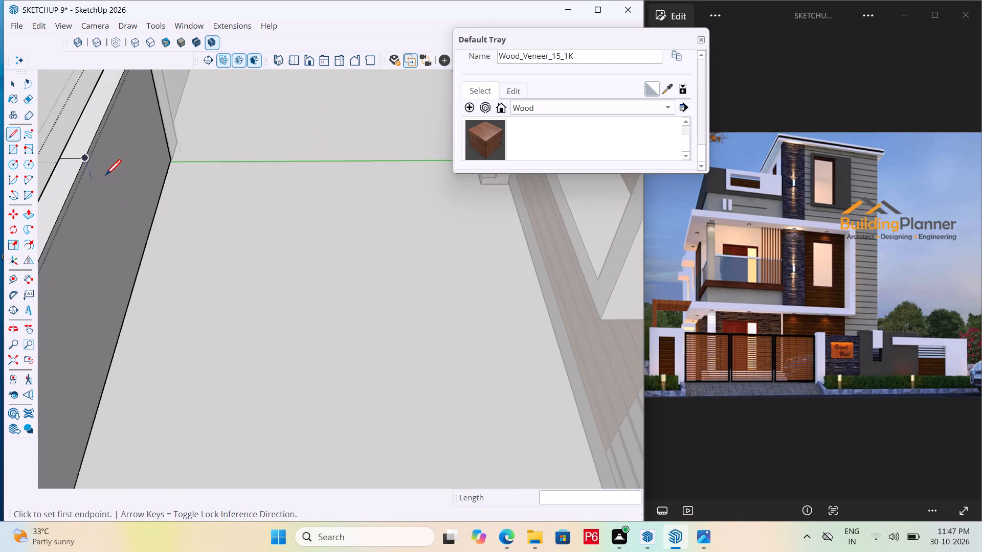
pyautogui.click(81, 161)
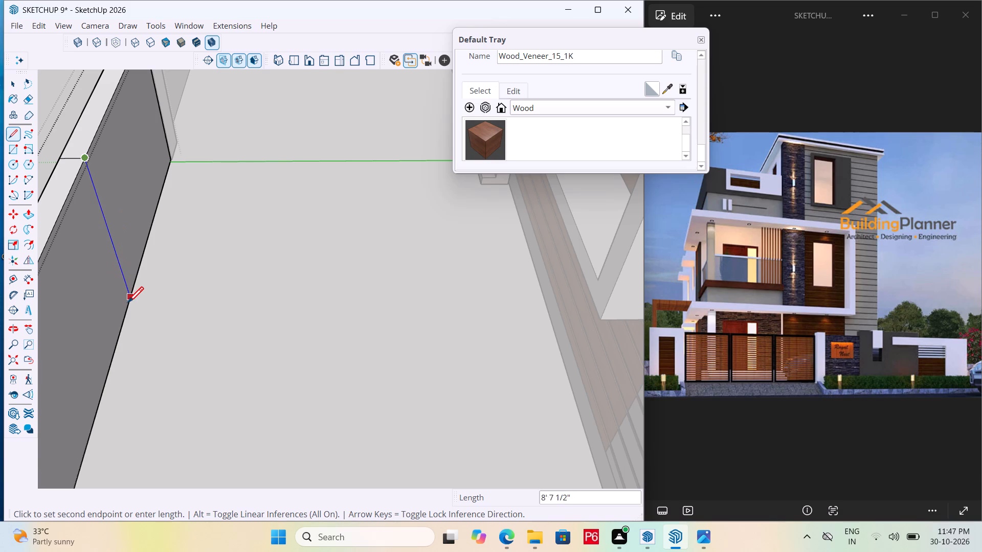
pyautogui.click(131, 300)
pyautogui.moveTo(61, 327); pyautogui.dragTo(122, 334, button='middle')
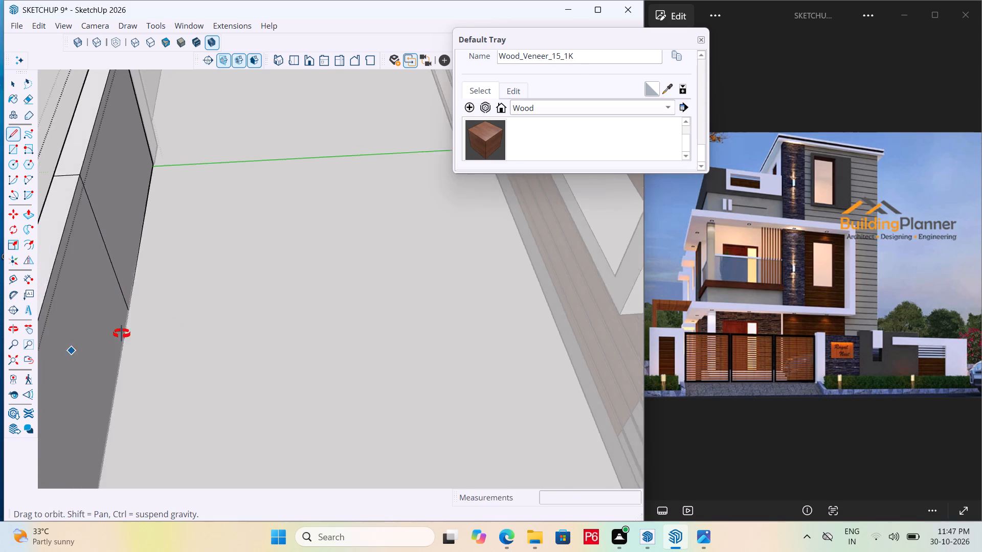
pyautogui.moveTo(122, 334); pyautogui.dragTo(396, 249, button='middle')
pyautogui.hotkey('ctrl', 's')
pyautogui.hotkey('ctrl', 's')
pyautogui.hotkey('ctrl', 's')
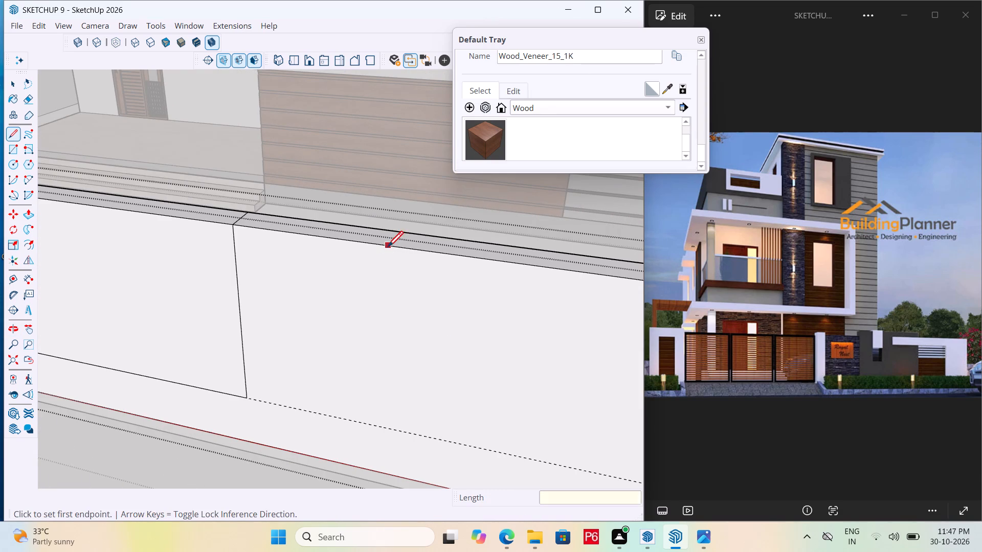
pyautogui.hotkey('ctrl', 's')
pyautogui.hotkey('ctrl', 's')
pyautogui.hotkey('ctrl', 's')
pyautogui.hotkey('ctrl', 's')
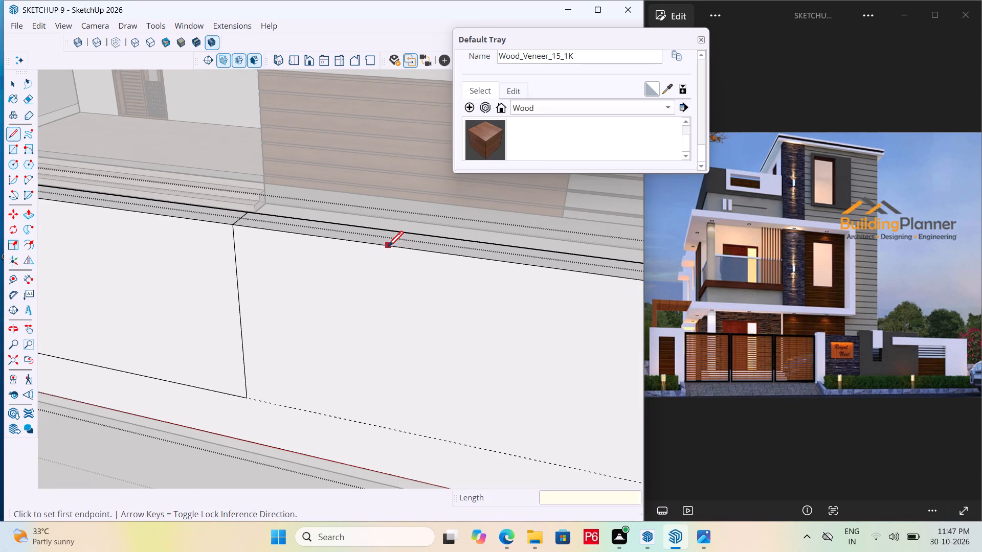